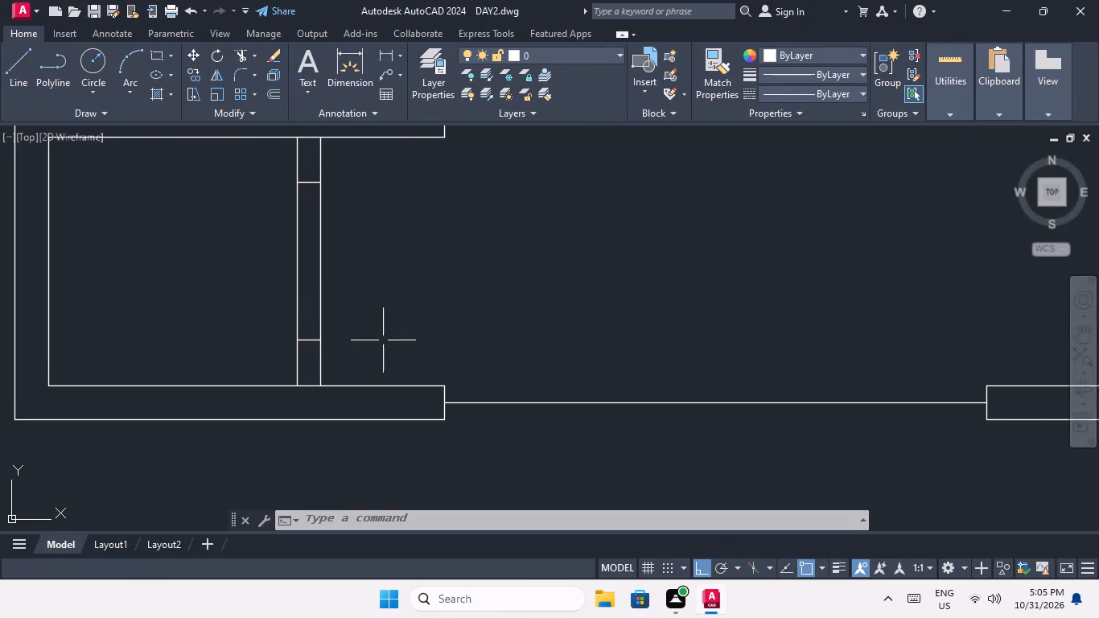
Trim both partition lines between the two 1' marks in the first plan's stair passage, leaving a short stub at each wall.
scroll(408, 272, down, 2)
middle_drag(400, 311, 394, 342)
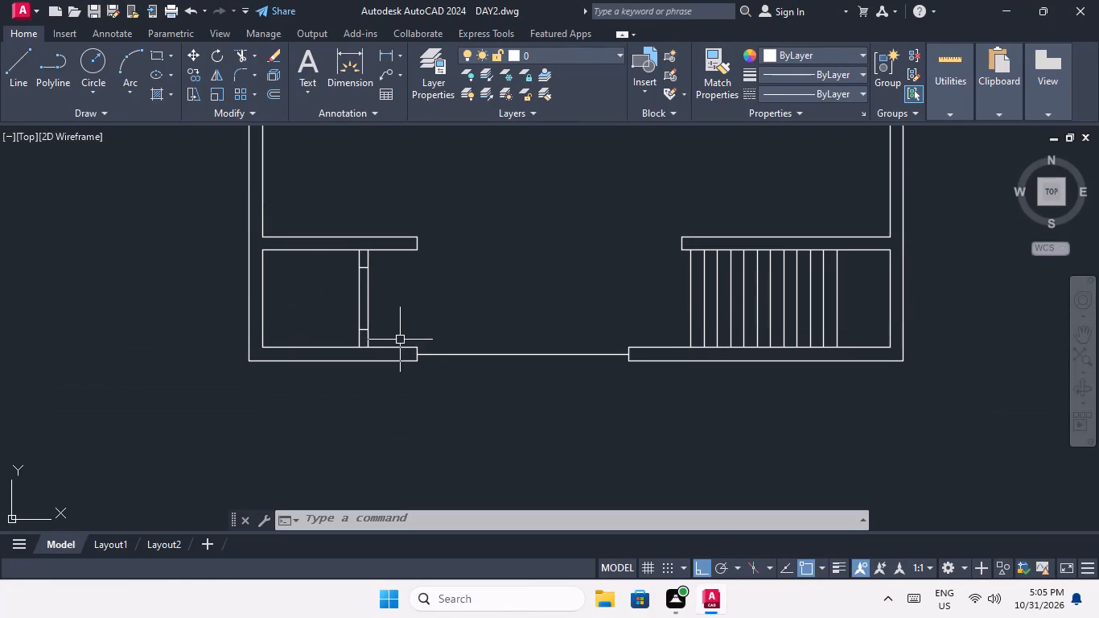
key(Escape)
key(Escape)
text(tr)
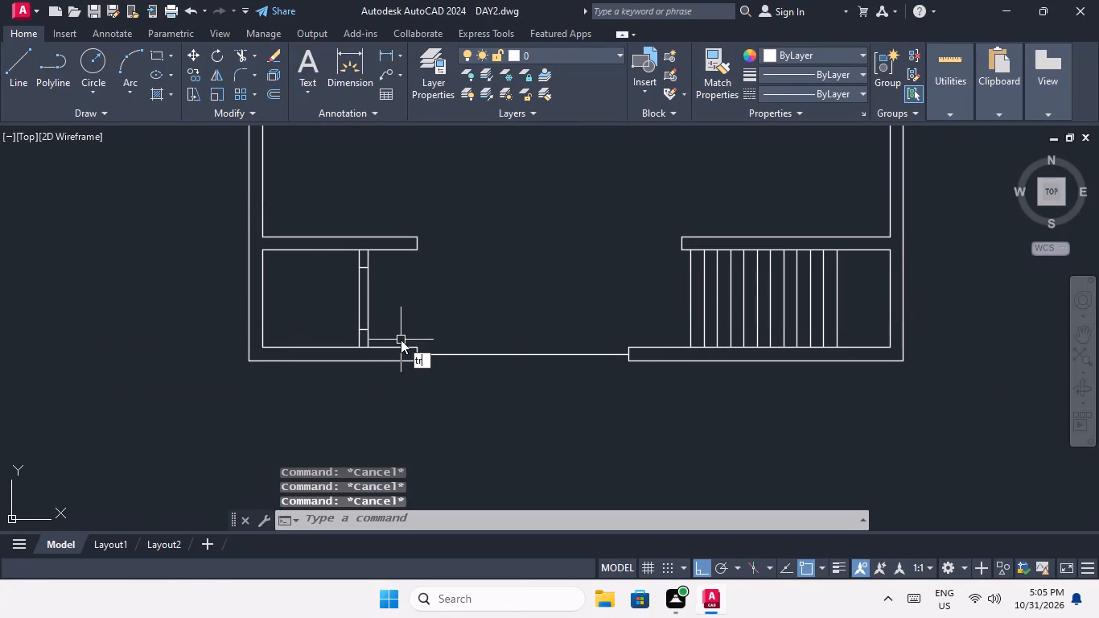
key(space)
key(space)
scroll(363, 292, up, 3)
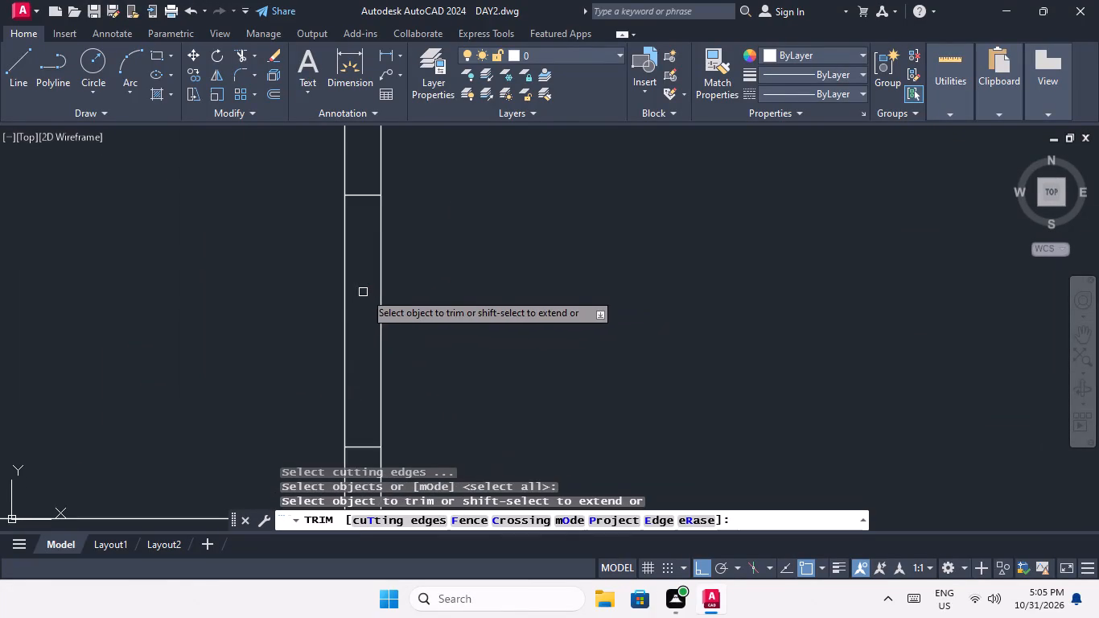
drag(418, 273, 352, 304)
click(293, 317)
Trim the passage wall lines between the partition faces at both stubs in the first plan, so the stubs merge with the walls.
scroll(309, 281, down, 4)
middle_drag(390, 274, 280, 287)
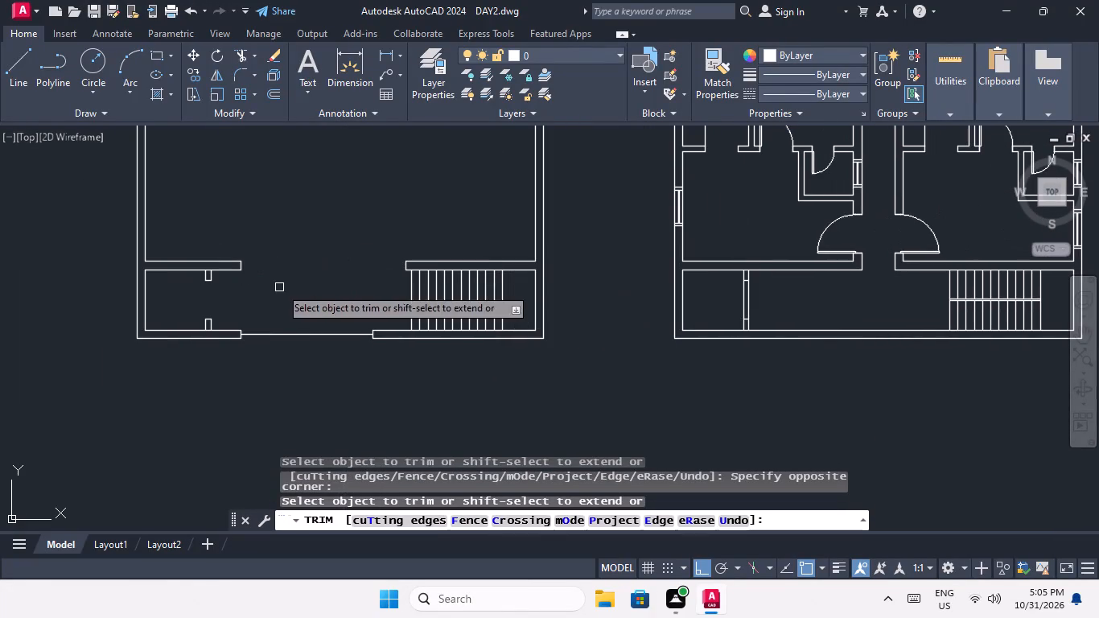
scroll(196, 270, up, 4)
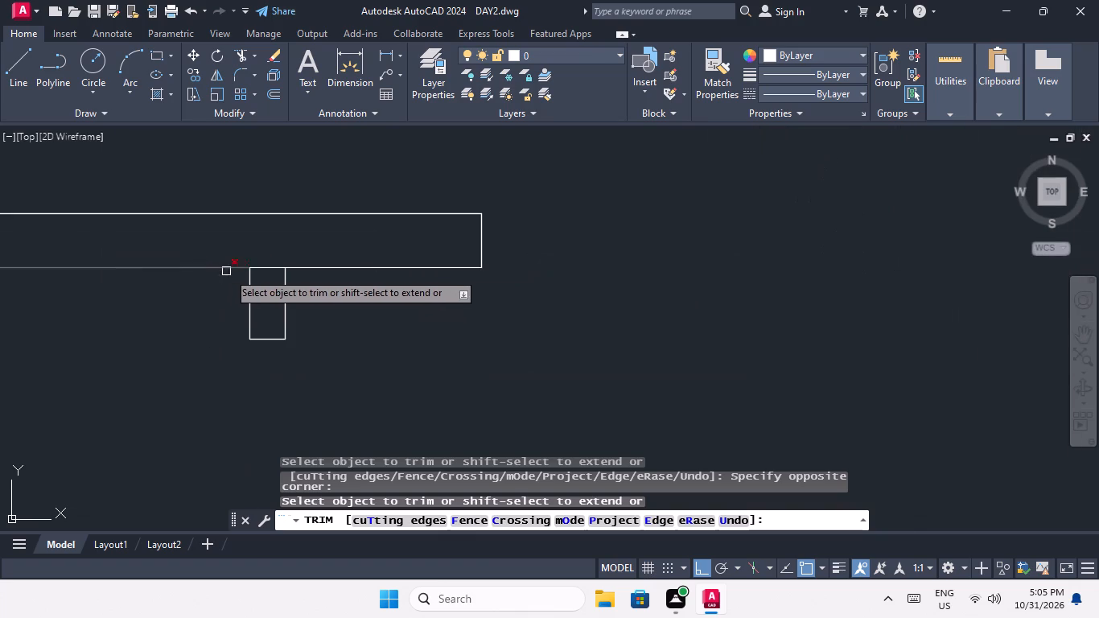
scroll(249, 270, up, 3)
click(297, 258)
scroll(298, 245, down, 4)
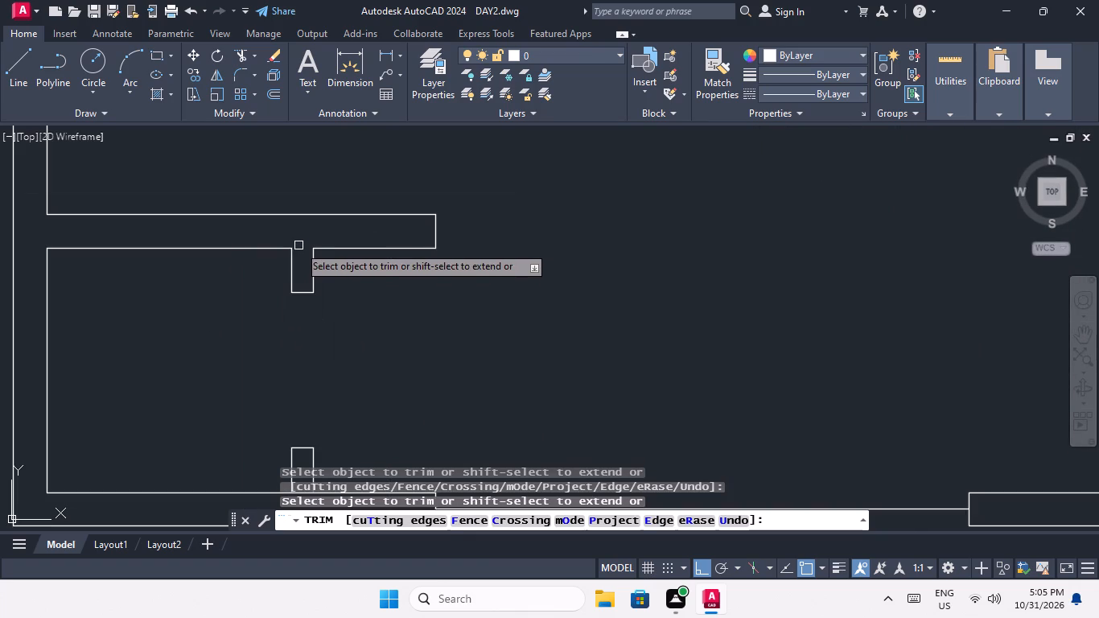
middle_drag(333, 332, 307, 265)
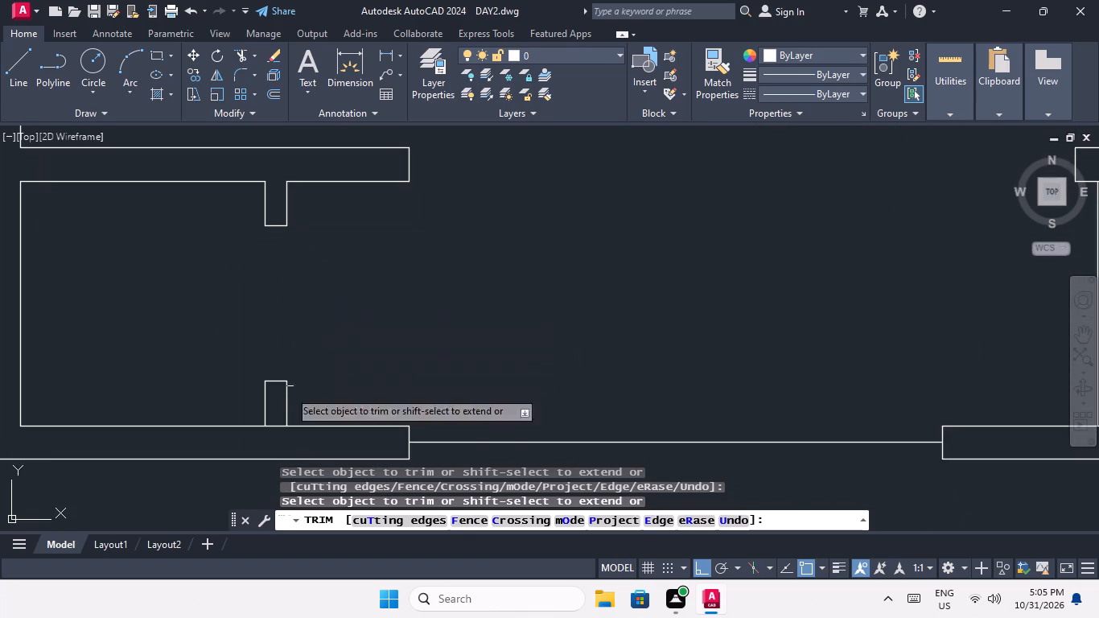
scroll(272, 429, up, 3)
click(279, 418)
Open the second plan's passage partition between its marks and trim the wall lines across both stubs.
scroll(264, 297, down, 4)
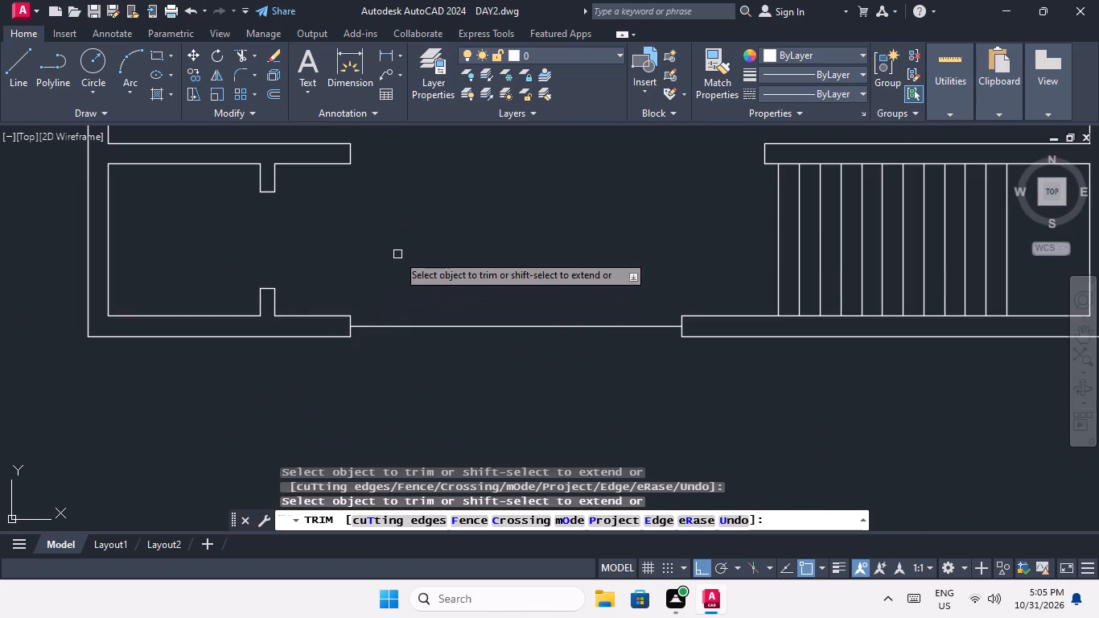
middle_drag(397, 253, 290, 304)
scroll(302, 282, down, 3)
middle_drag(332, 285, 159, 324)
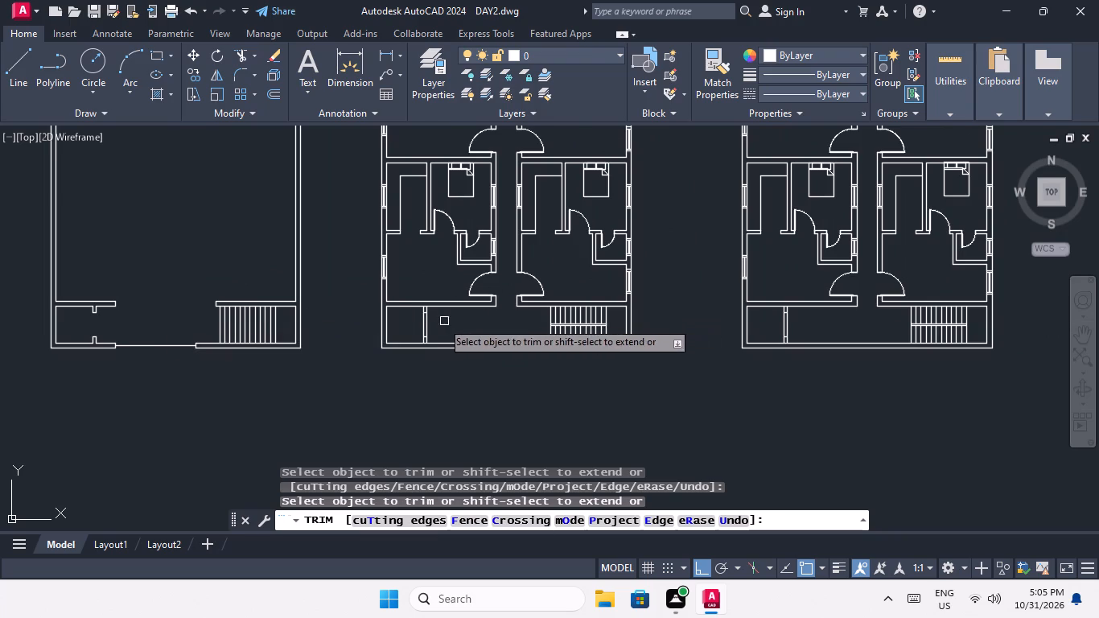
scroll(430, 319, up, 4)
click(393, 232)
scroll(393, 231, down, 3)
scroll(399, 292, up, 3)
click(375, 286)
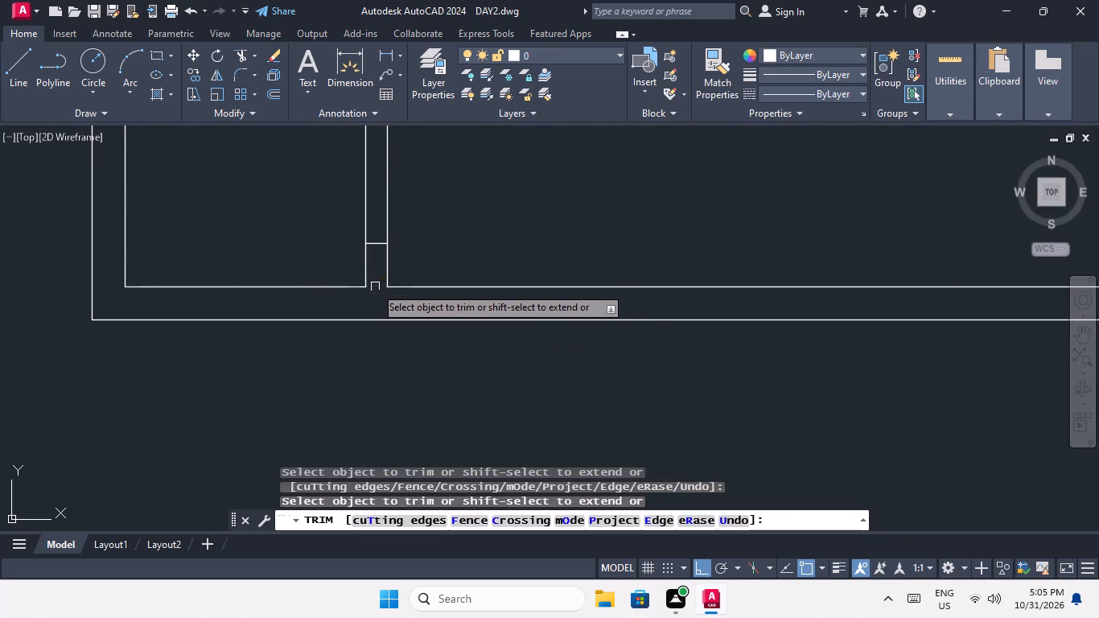
scroll(418, 206, down, 2)
middle_drag(418, 216, 415, 240)
drag(426, 197, 405, 221)
click(381, 225)
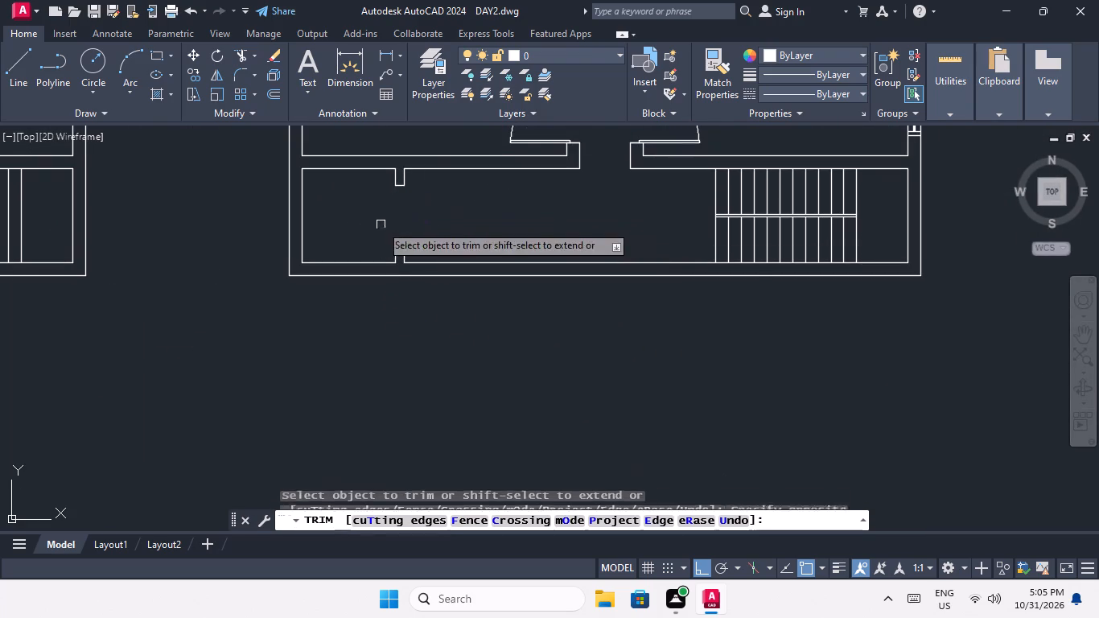
Trim the wall lines across both partition ends in the third plan and cut out the partition between its marks.
scroll(383, 222, down, 3)
middle_drag(424, 267, 216, 291)
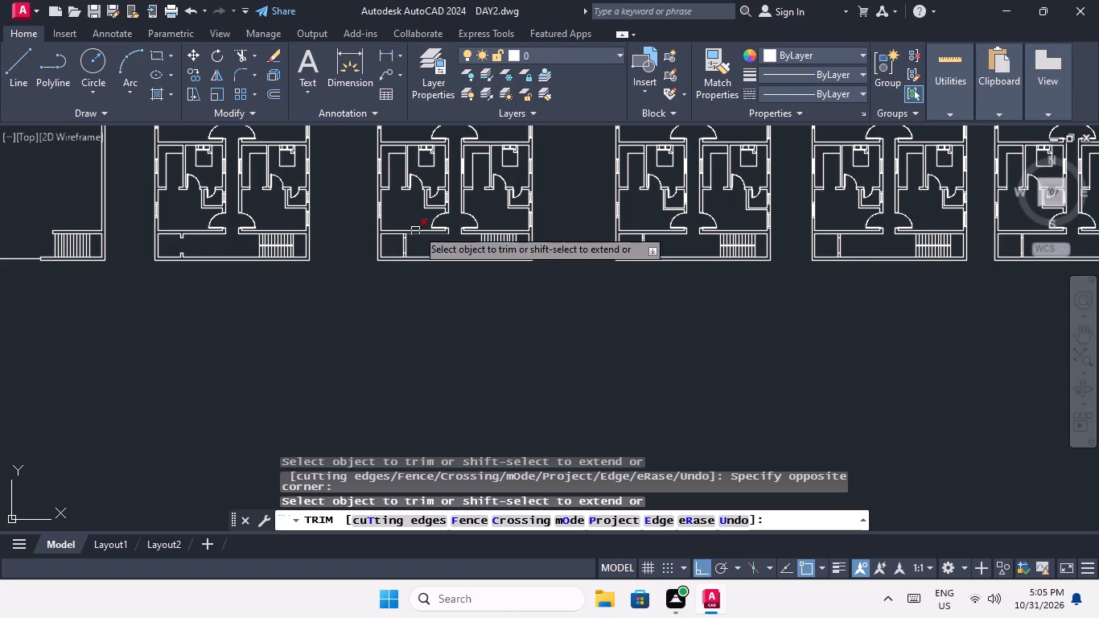
scroll(418, 225, up, 4)
scroll(347, 274, up, 3)
click(380, 178)
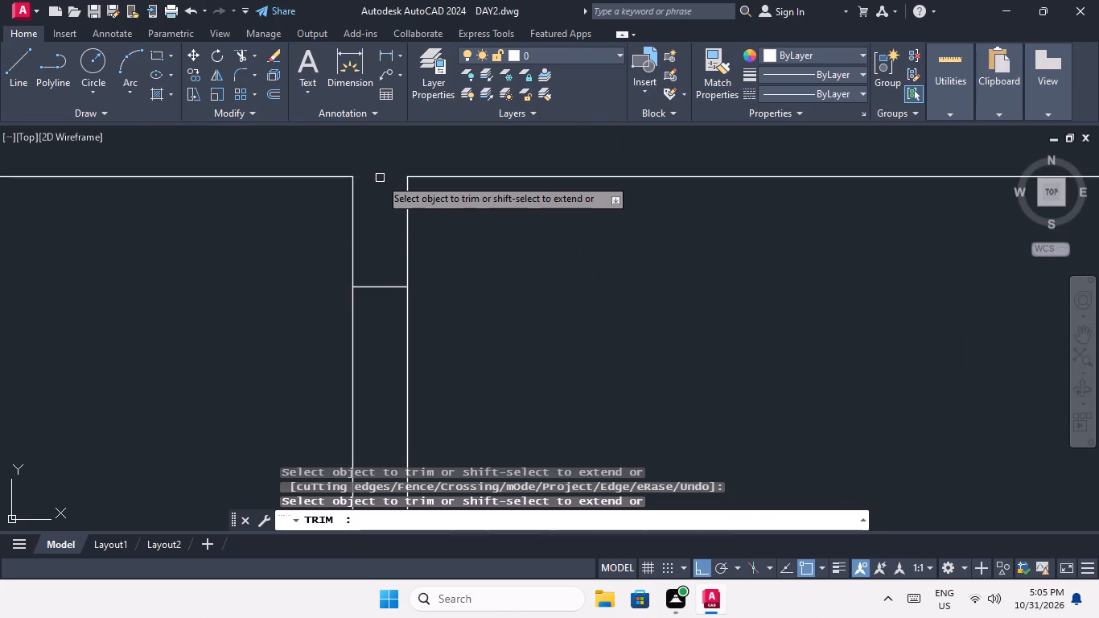
scroll(377, 176, down, 4)
scroll(373, 280, up, 4)
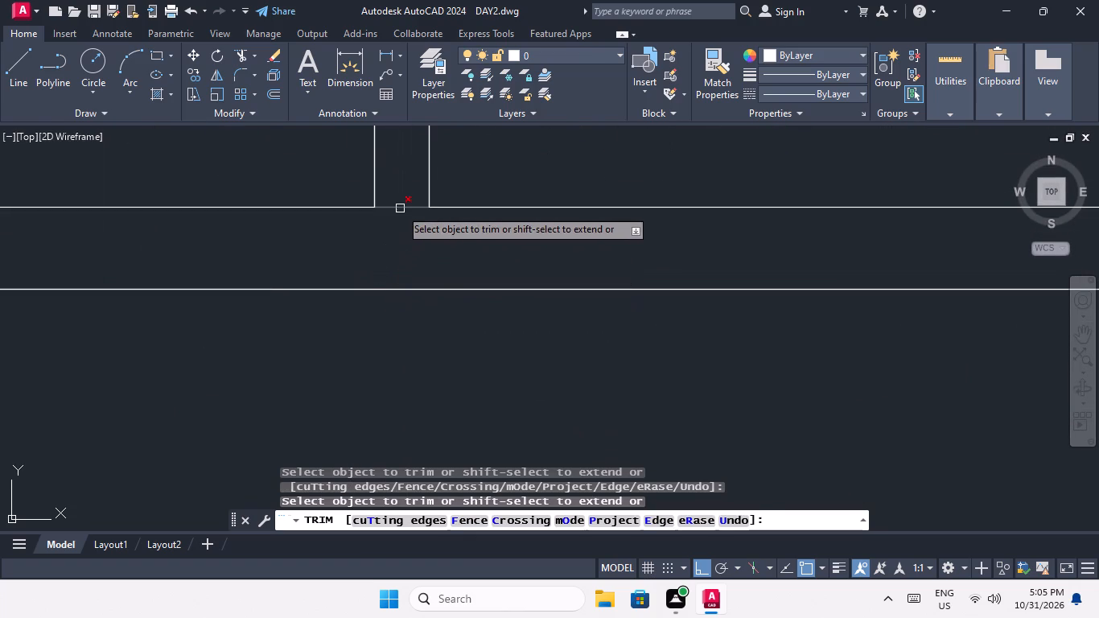
click(400, 208)
scroll(399, 210, down, 3)
middle_drag(442, 180, 448, 257)
drag(441, 195, 417, 216)
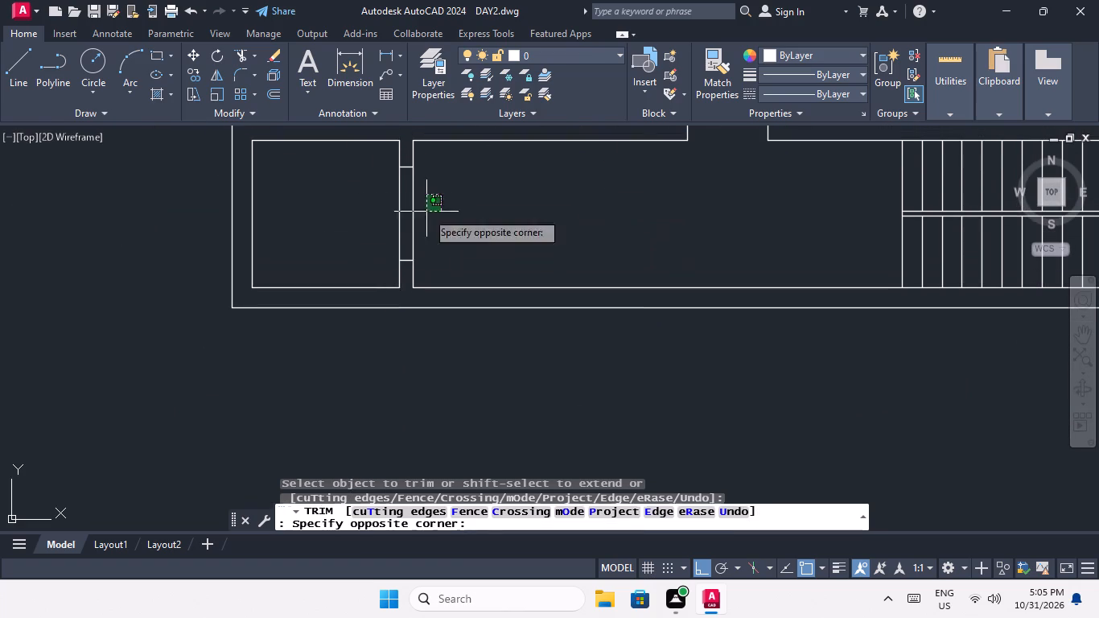
drag(417, 216, 381, 226)
click(325, 235)
Trim the wall lines across both partition ends in the fourth plan and cut out the partition between its marks.
scroll(362, 212, down, 3)
middle_drag(423, 294, 27, 377)
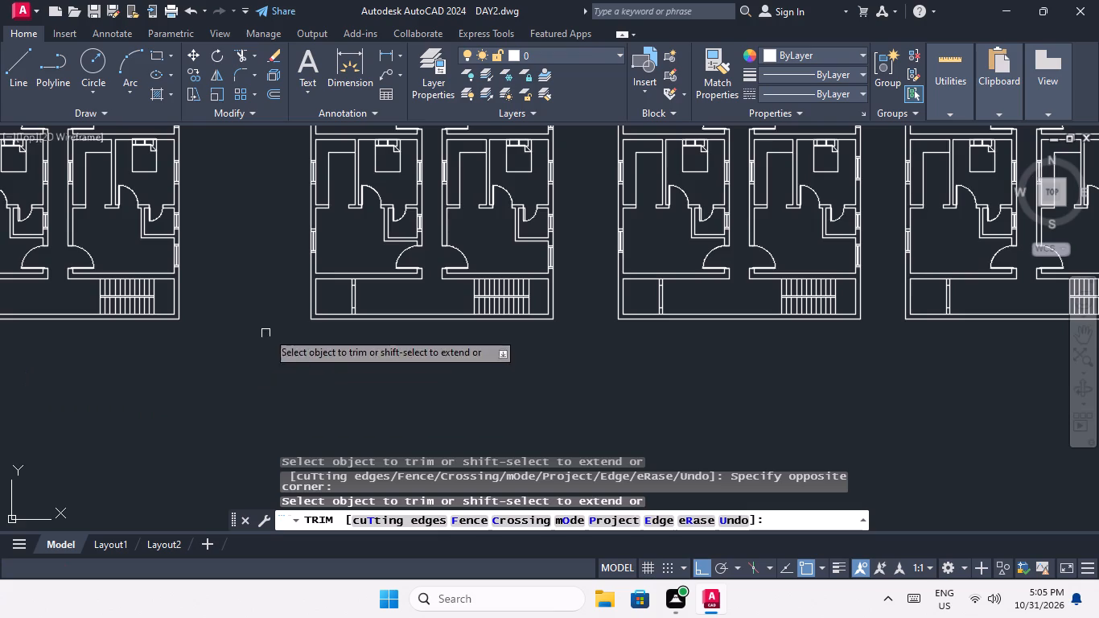
scroll(339, 296, up, 5)
middle_drag(376, 315, 338, 389)
scroll(340, 336, down, 2)
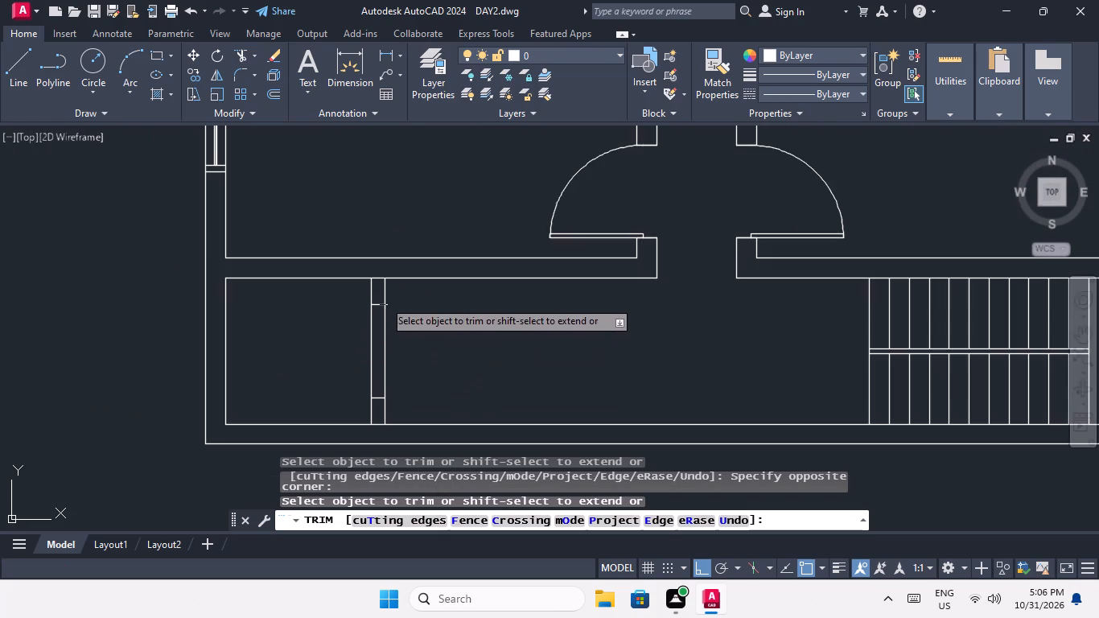
scroll(384, 291, up, 3)
click(355, 245)
scroll(377, 216, down, 4)
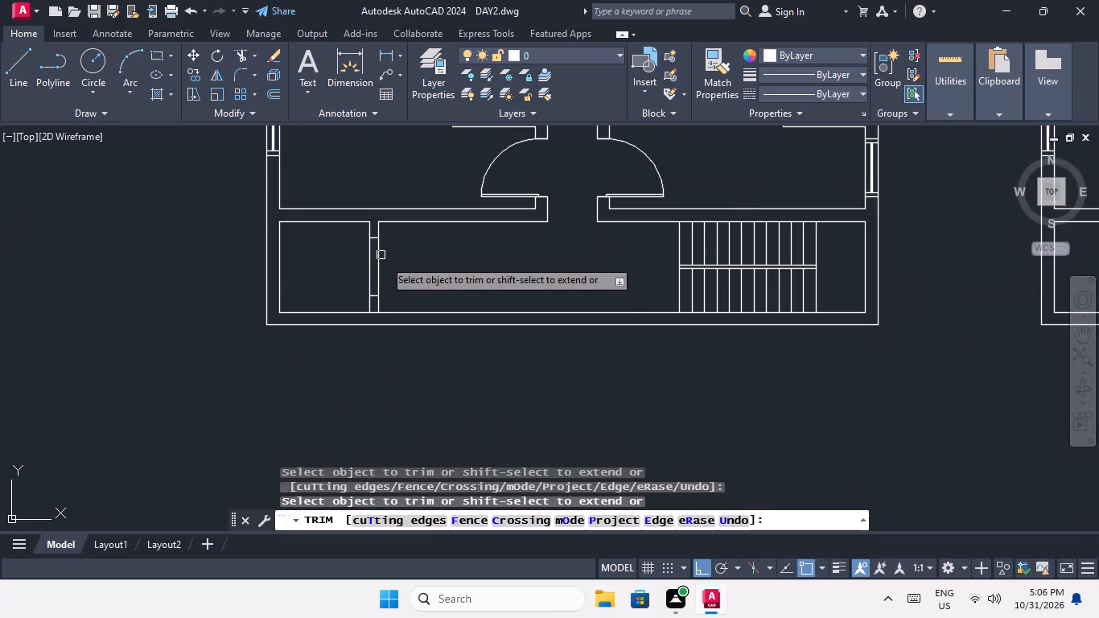
scroll(372, 317, up, 4)
click(381, 282)
scroll(381, 282, down, 3)
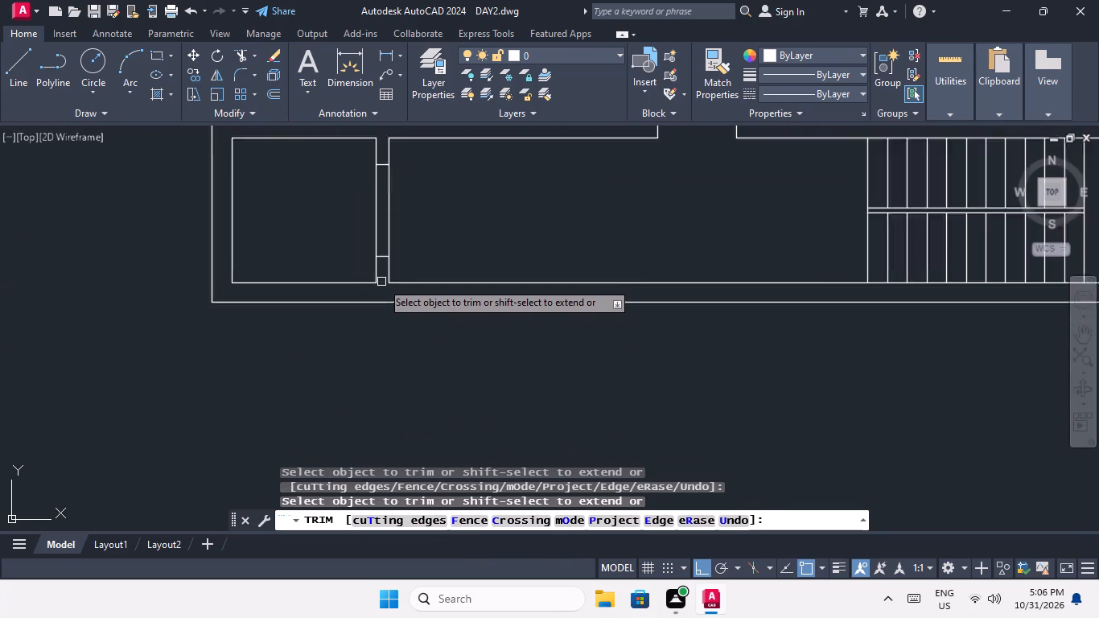
scroll(381, 282, down, 1)
middle_drag(411, 268, 419, 310)
scroll(401, 286, up, 2)
drag(429, 253, 352, 305)
click(301, 305)
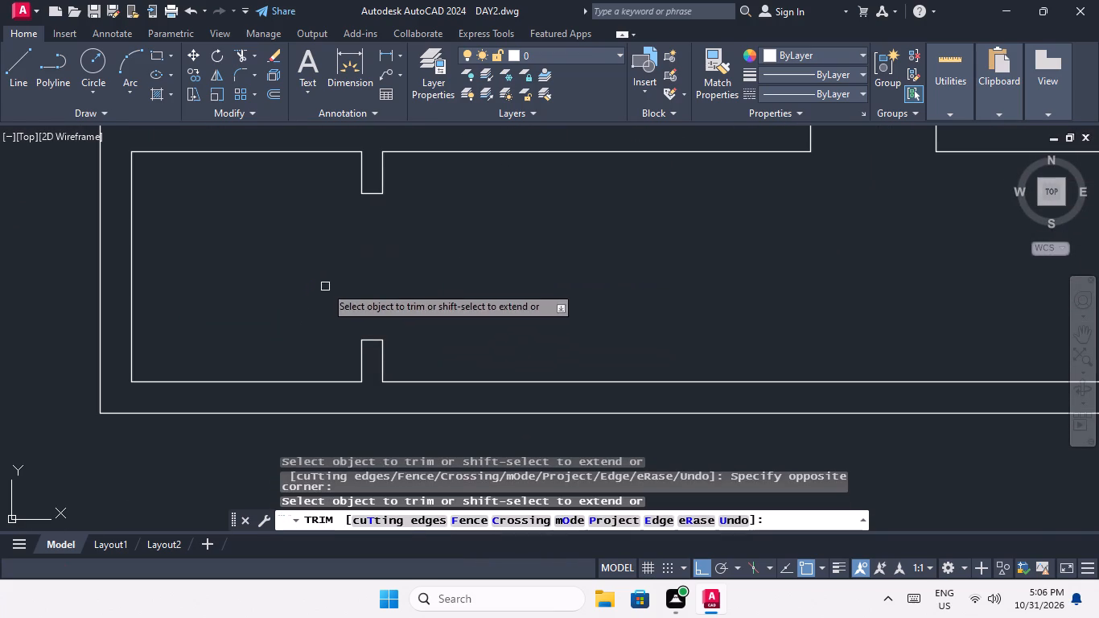
Trim the wall lines across both partition ends in the fifth plan and cut out the partition between its marks.
scroll(326, 282, down, 4)
middle_drag(378, 311, 166, 336)
scroll(412, 303, up, 4)
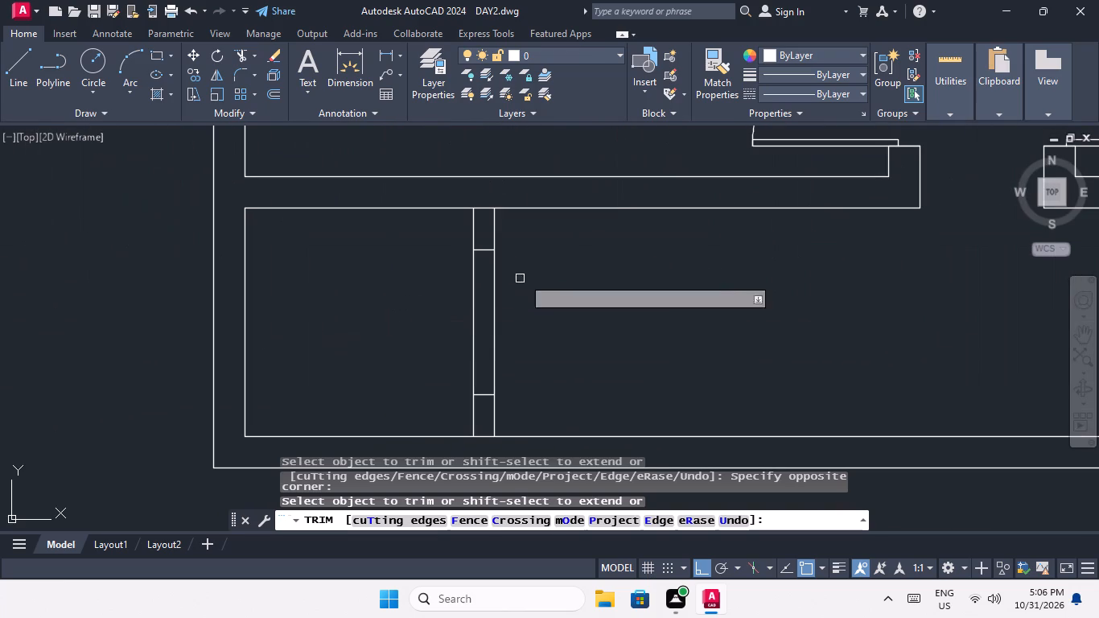
click(486, 211)
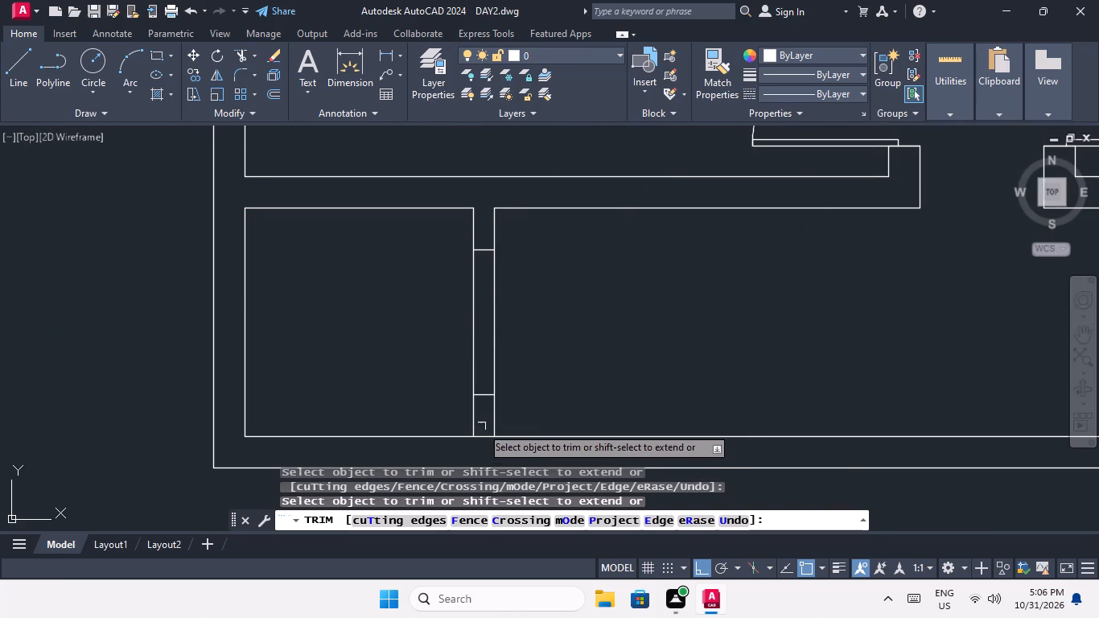
click(482, 437)
drag(536, 332, 494, 341)
click(414, 341)
Trim the wall lines across both partition ends in the sixth plan, cut out the partition between its marks, and end the Trim command.
scroll(435, 332, down, 2)
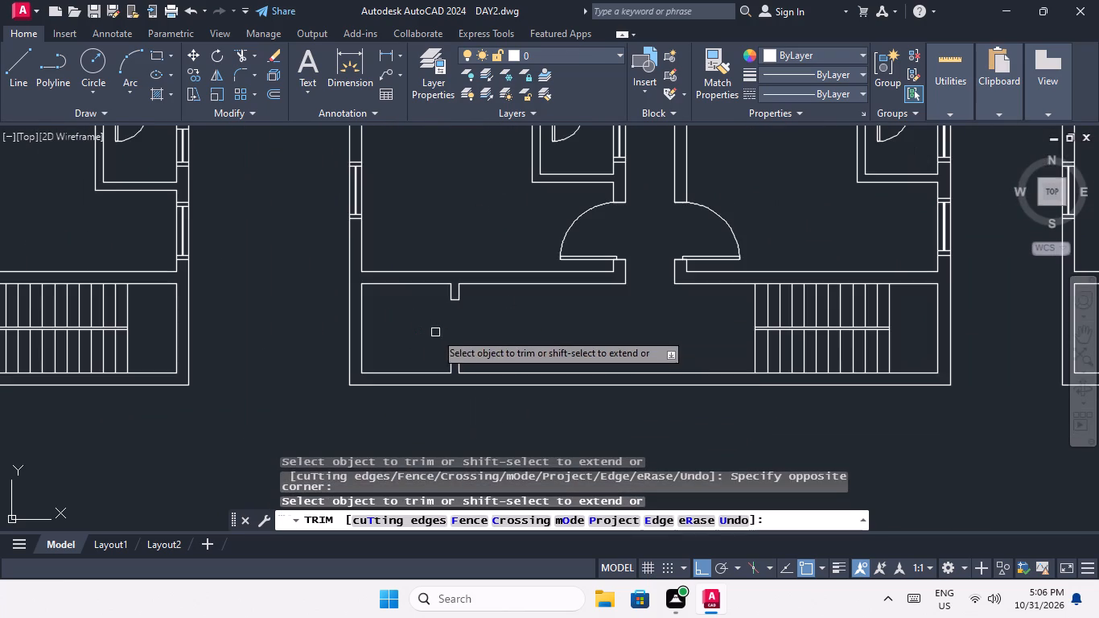
middle_drag(525, 339, 133, 365)
scroll(185, 341, down, 3)
scroll(328, 348, up, 5)
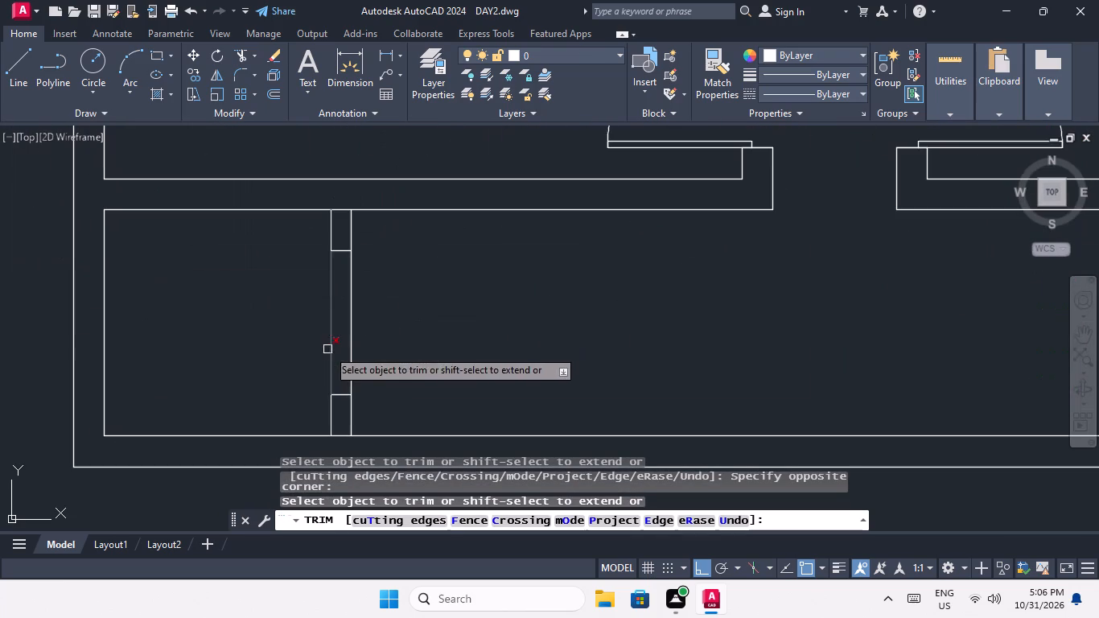
click(344, 211)
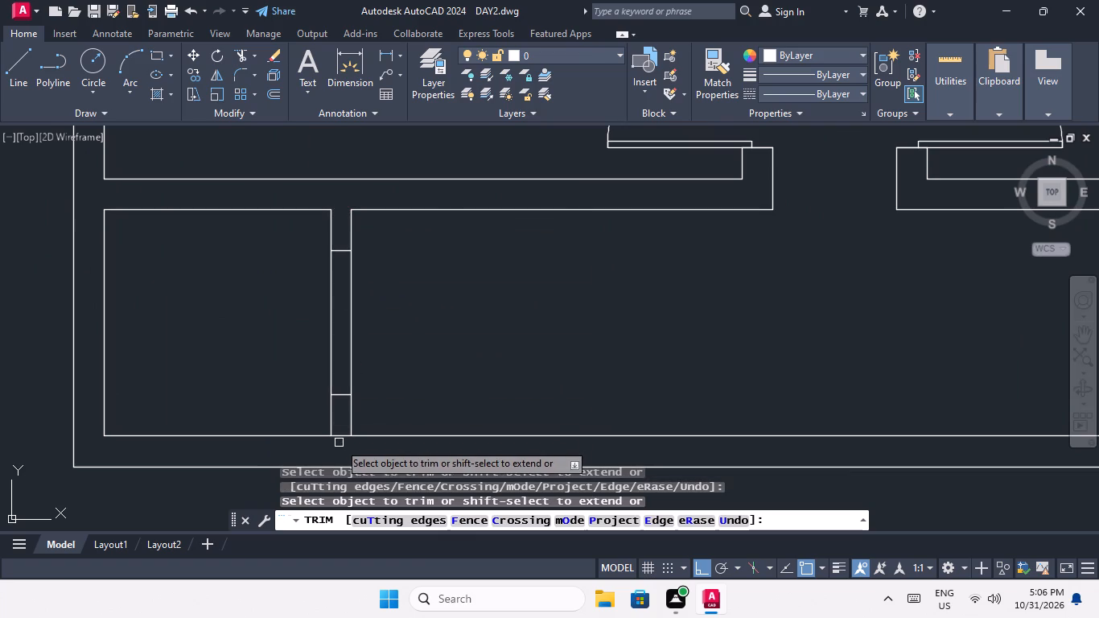
click(340, 439)
drag(401, 330, 352, 333)
click(314, 334)
scroll(315, 334, down, 3)
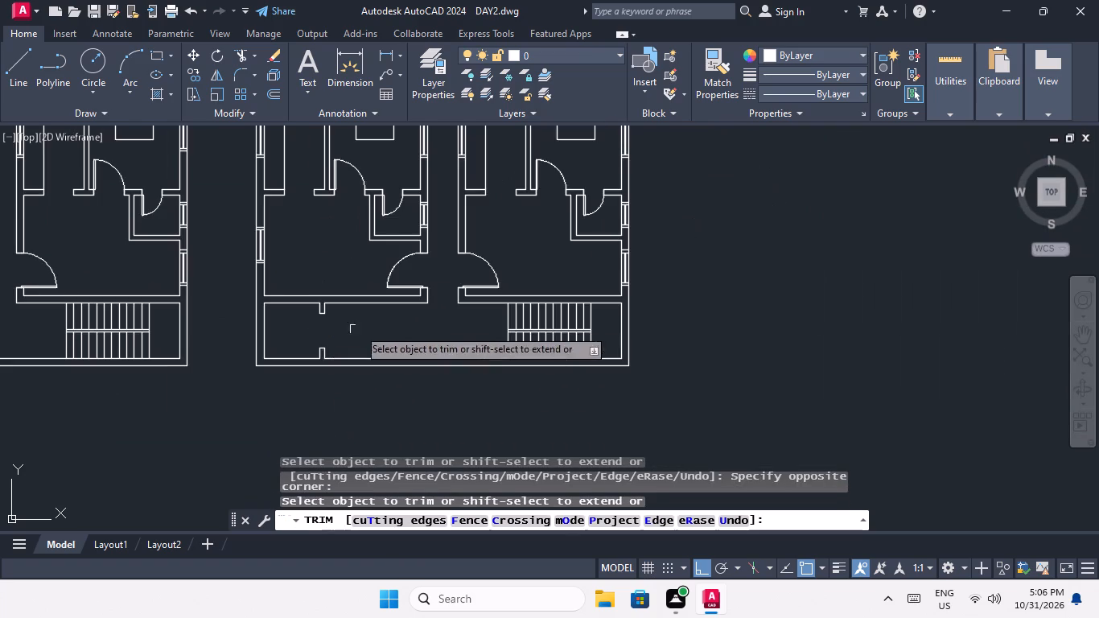
middle_drag(412, 317, 278, 356)
scroll(285, 345, down, 3)
middle_drag(315, 404, 631, 389)
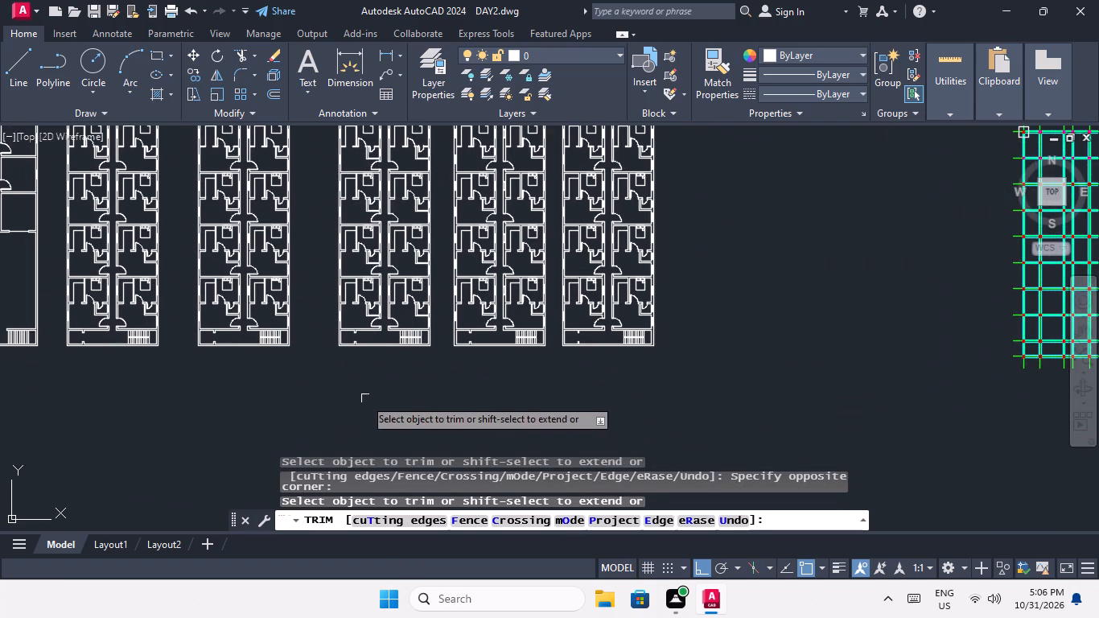
middle_drag(360, 397, 497, 374)
key(Escape)
key(Escape)
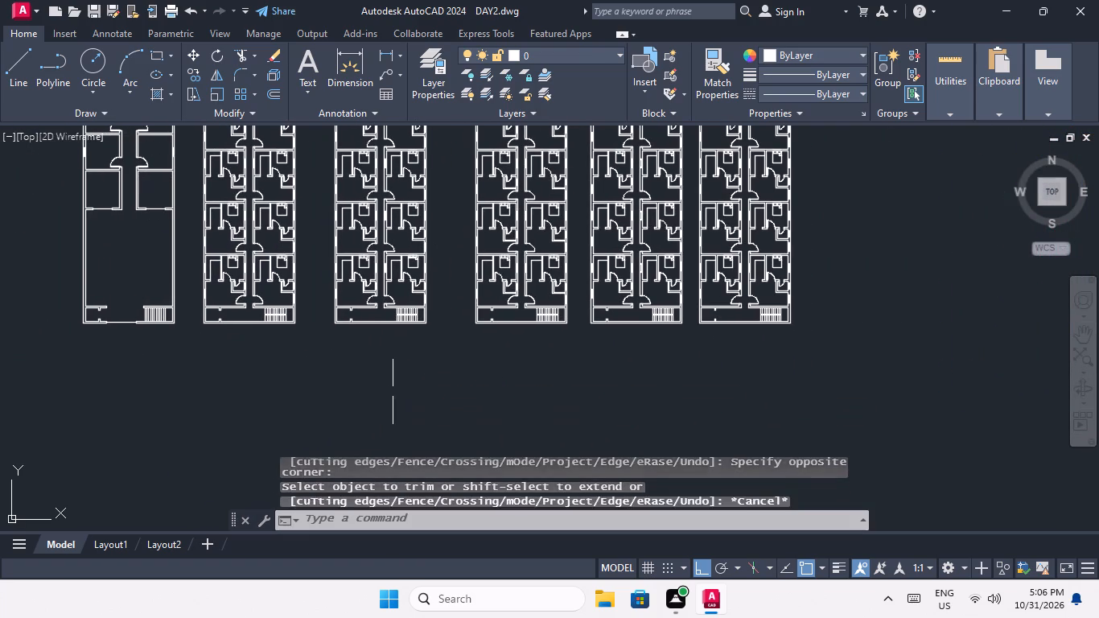
key(Escape)
key(Escape)
key(Escape)
key(Escape)
key(Escape)
Draw a vertical line across the first plan's partition opening, from the midpoint of one stub's end to the midpoint of the other's.
scroll(188, 380, up, 3)
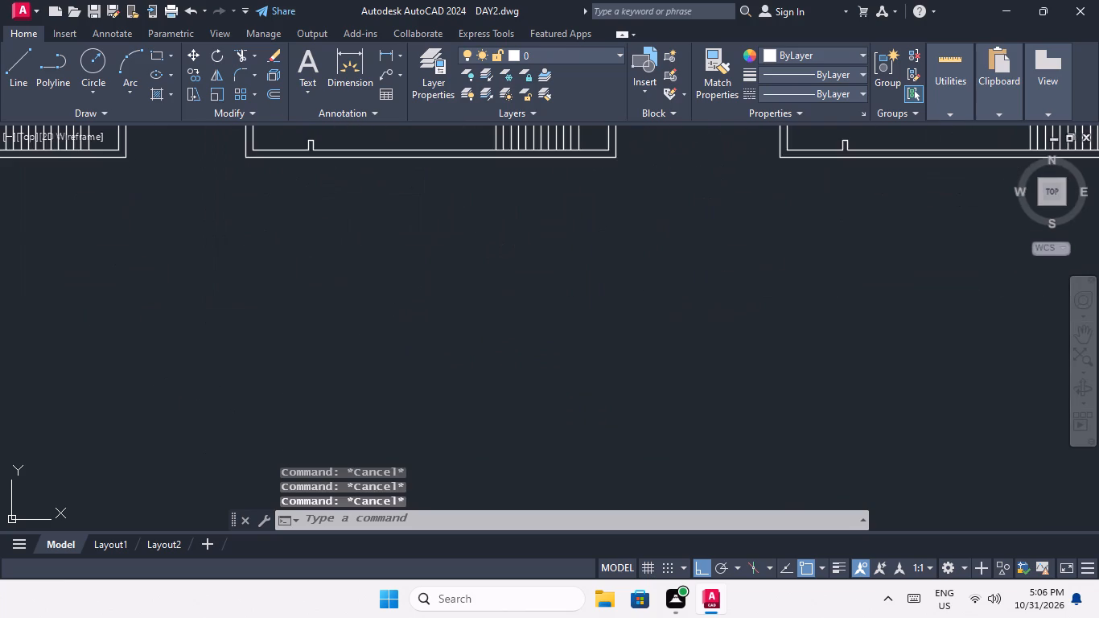
middle_drag(228, 413, 256, 472)
middle_drag(268, 389, 286, 468)
scroll(294, 462, down, 1)
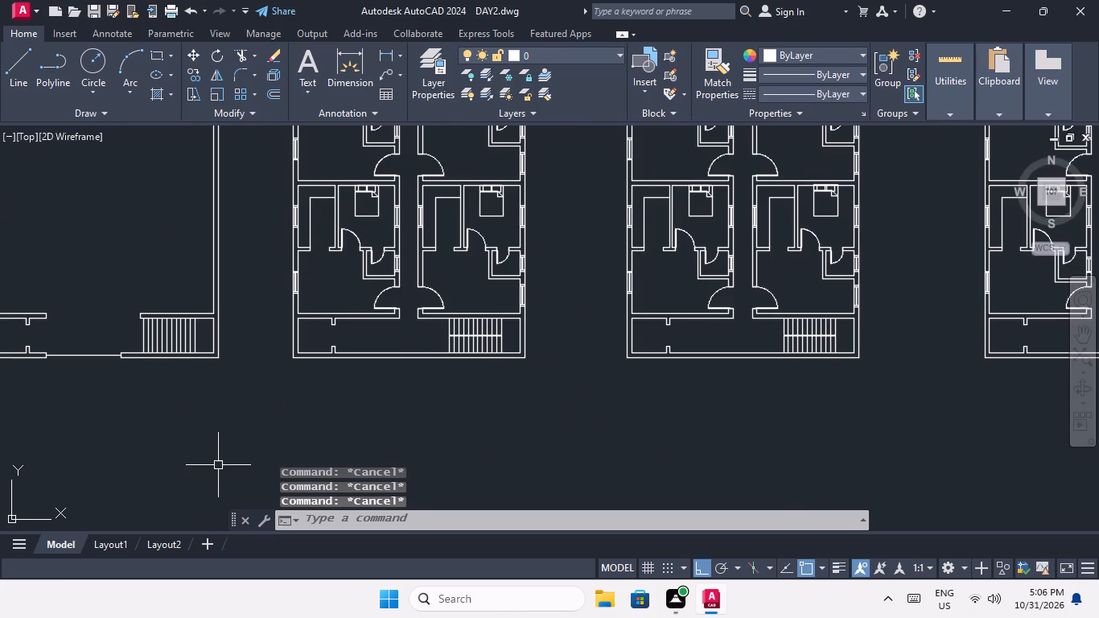
middle_drag(156, 421, 461, 377)
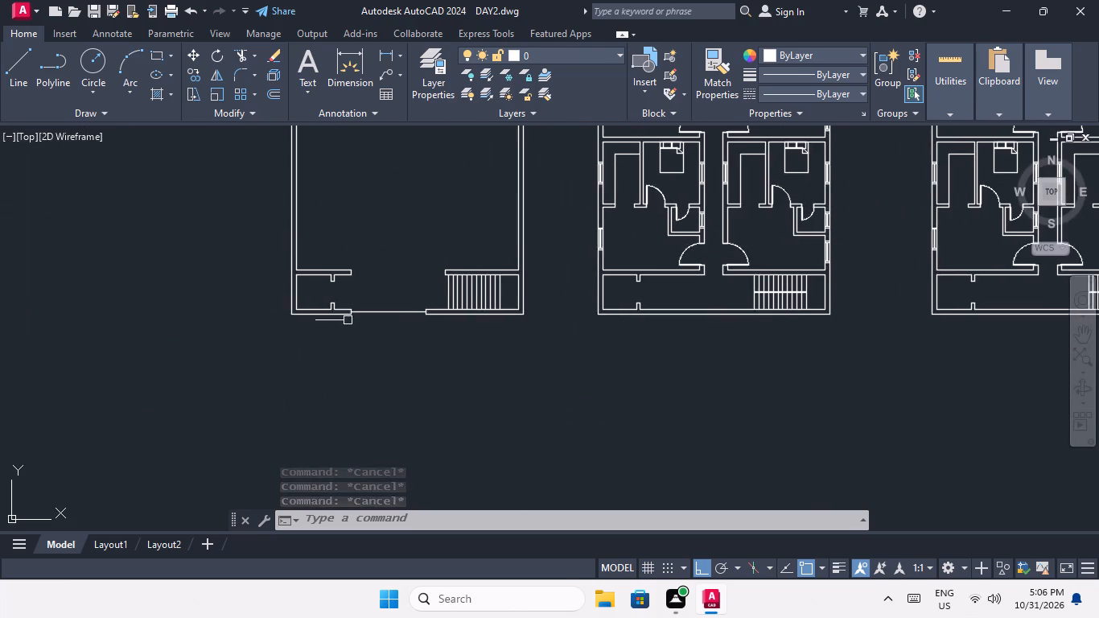
scroll(351, 302, up, 3)
text(l)
key(space)
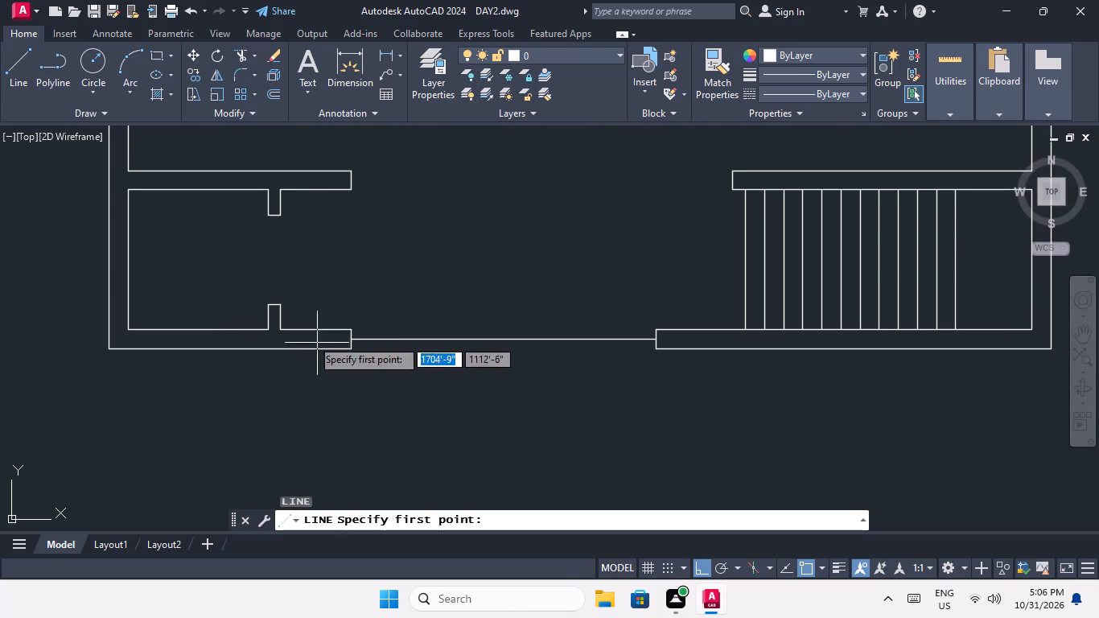
scroll(262, 224, up, 3)
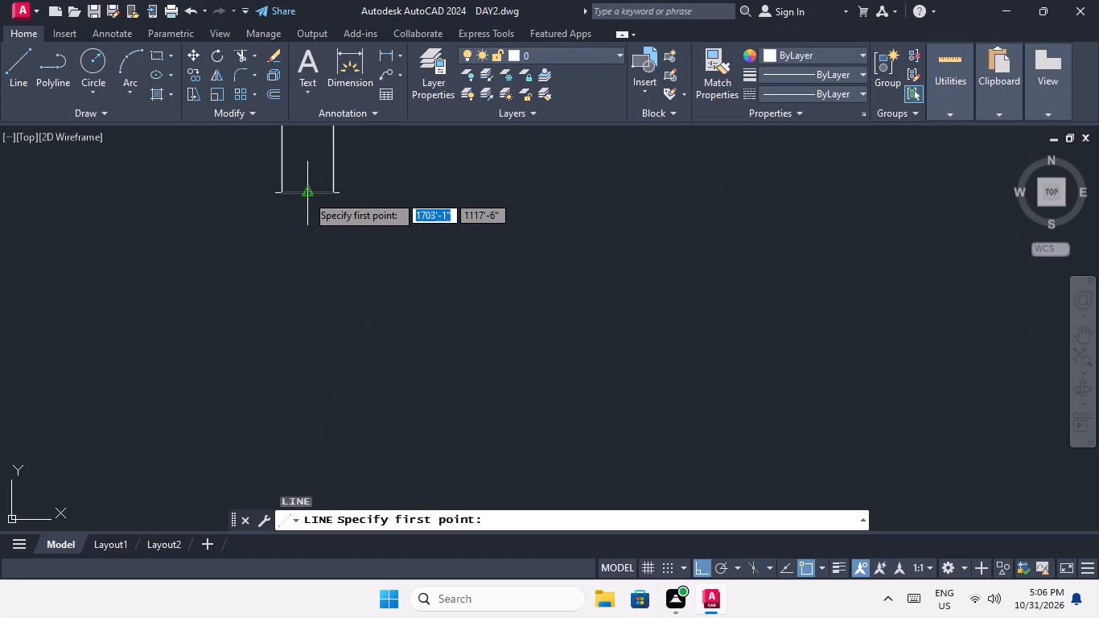
drag(307, 195, 307, 206)
middle_drag(303, 317, 285, 233)
scroll(290, 271, down, 1)
scroll(294, 380, up, 2)
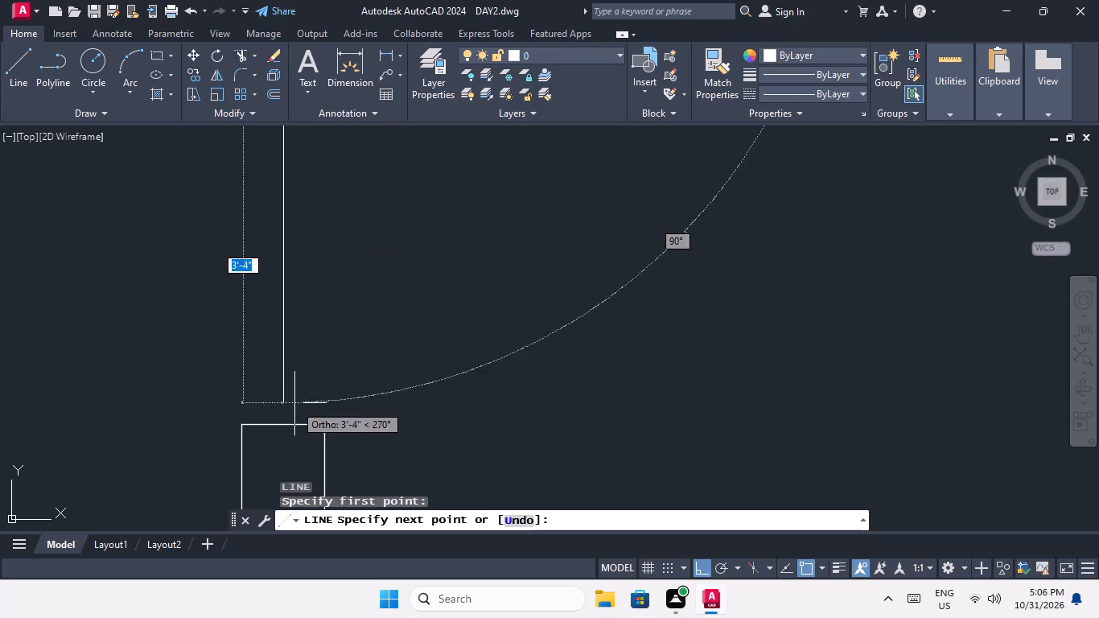
click(278, 428)
key(space)
scroll(296, 401, down, 4)
middle_drag(341, 393, 254, 393)
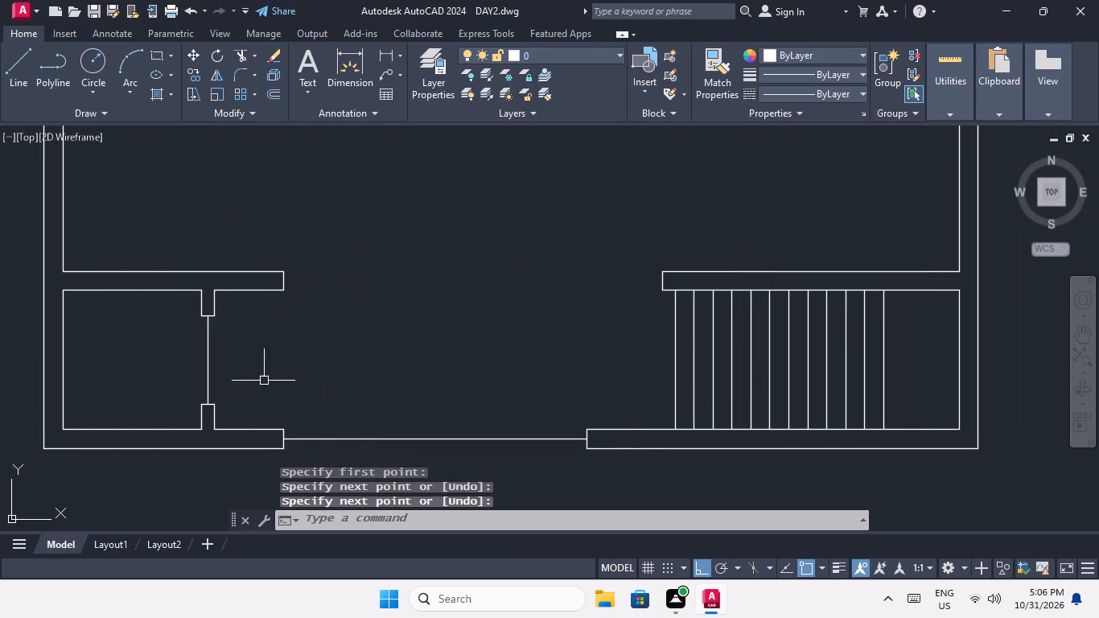
Draw a vertical line across the second plan's partition opening, joining the midpoints of the two stub ends.
scroll(267, 377, down, 2)
middle_drag(302, 382, 100, 386)
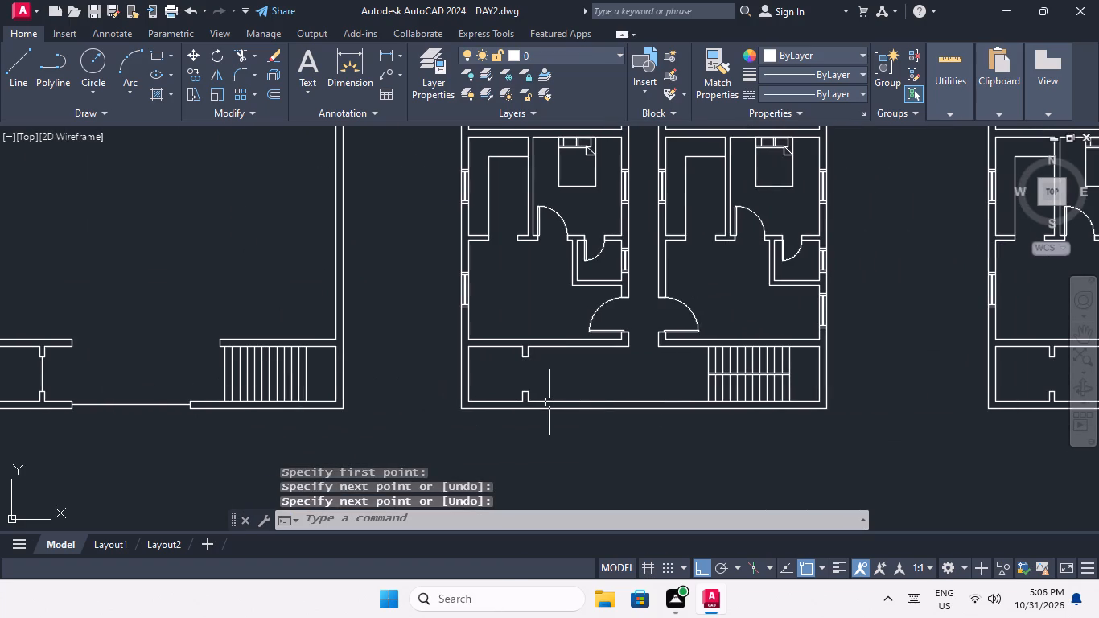
key(space)
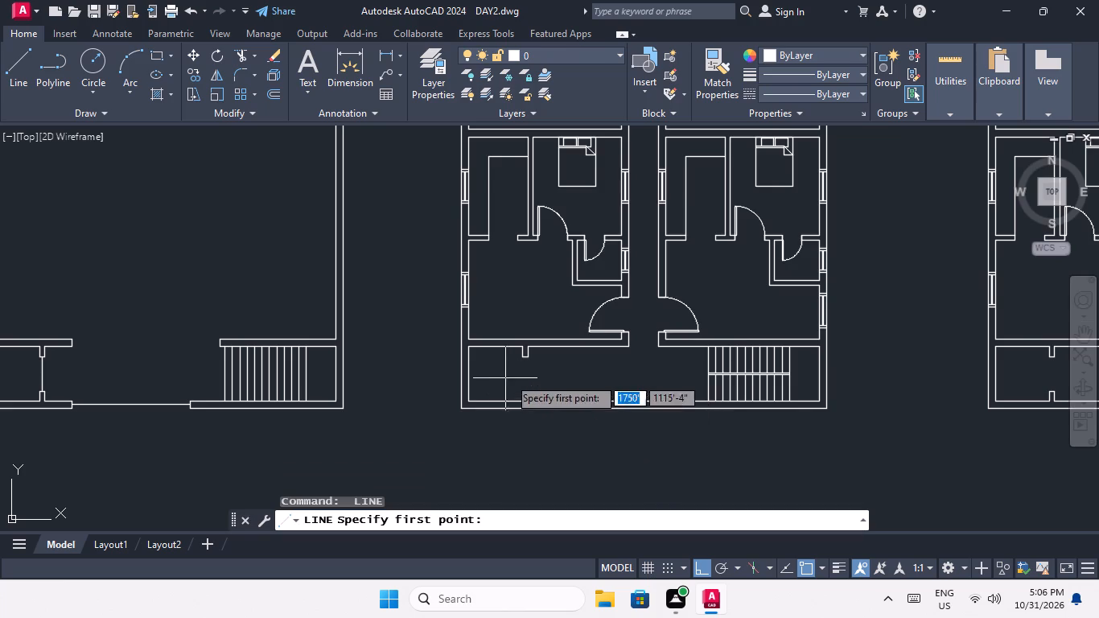
scroll(524, 370, up, 3)
drag(524, 319, 528, 333)
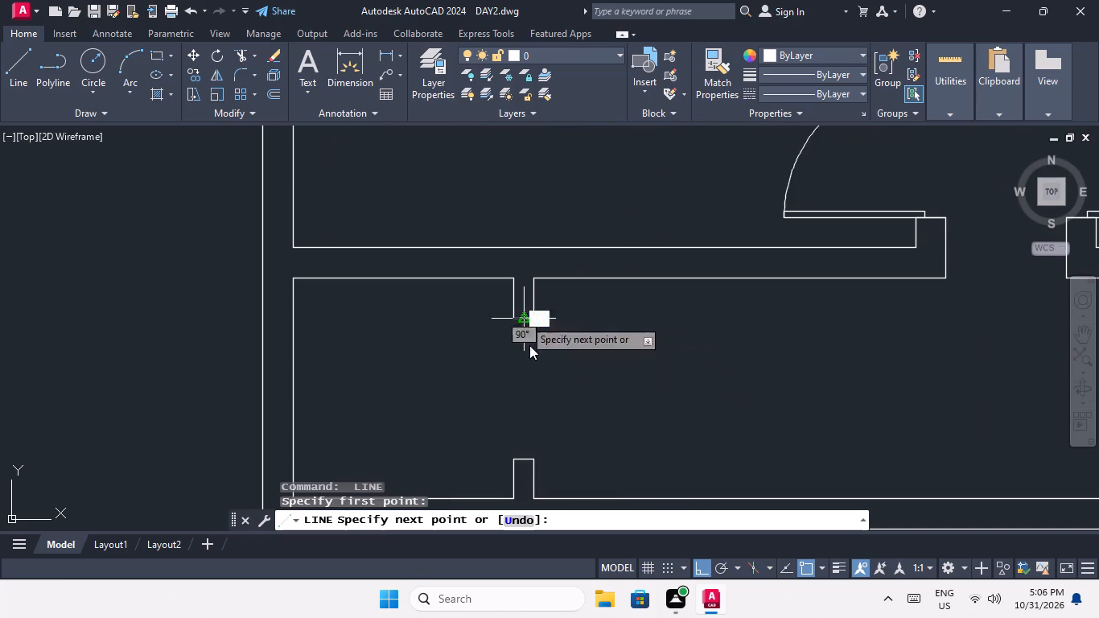
click(522, 461)
key(space)
Draw a vertical line across the third plan's partition opening, from the upper stub's end midpoint to the lower stub's.
scroll(580, 396, down, 3)
middle_drag(584, 392, 305, 390)
scroll(317, 387, down, 2)
scroll(512, 393, up, 3)
key(space)
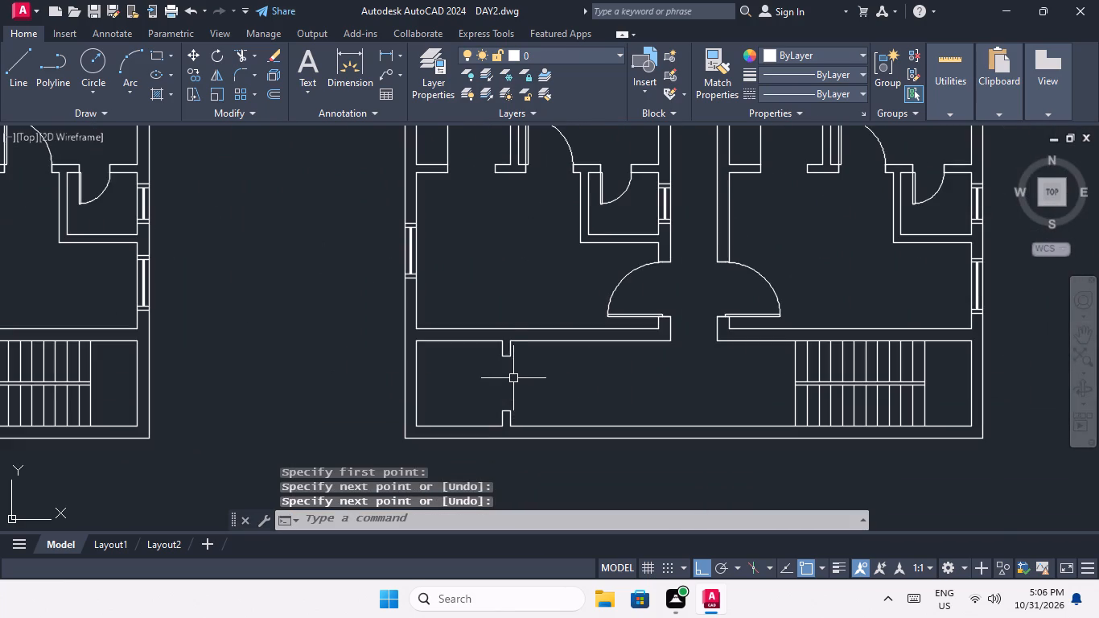
scroll(507, 366, up, 4)
click(496, 308)
scroll(496, 310, down, 3)
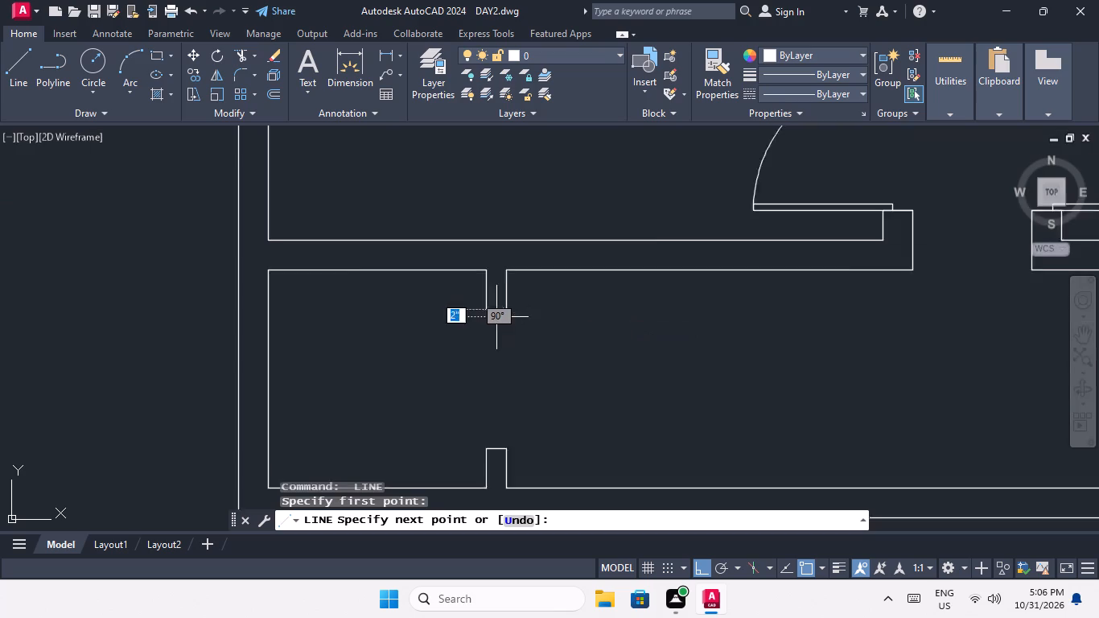
scroll(504, 421, up, 3)
click(469, 340)
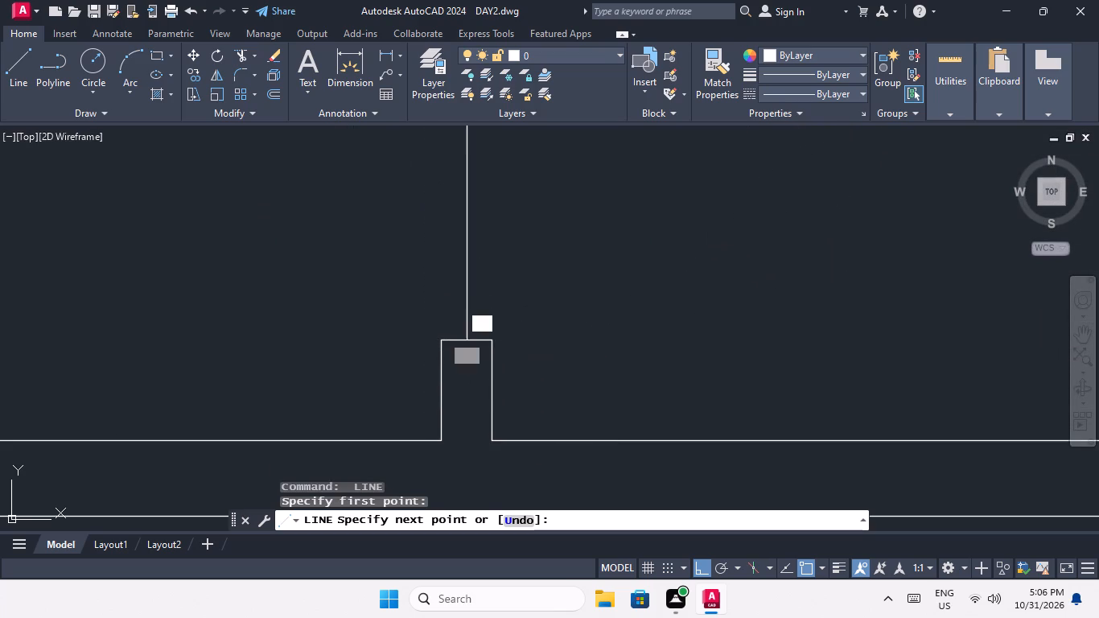
key(space)
Draw a 3'-6" vertical line across the fourth plan's partition opening, between the midpoints of the stub ends.
scroll(474, 346, down, 4)
middle_drag(710, 322, 372, 374)
scroll(385, 348, down, 2)
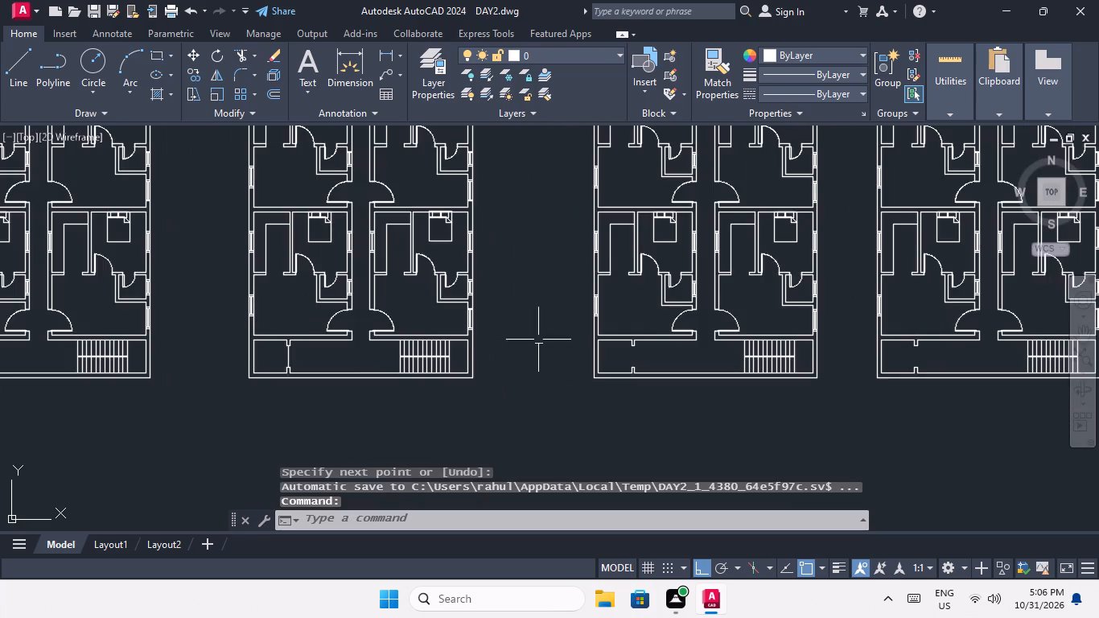
middle_drag(539, 338, 396, 352)
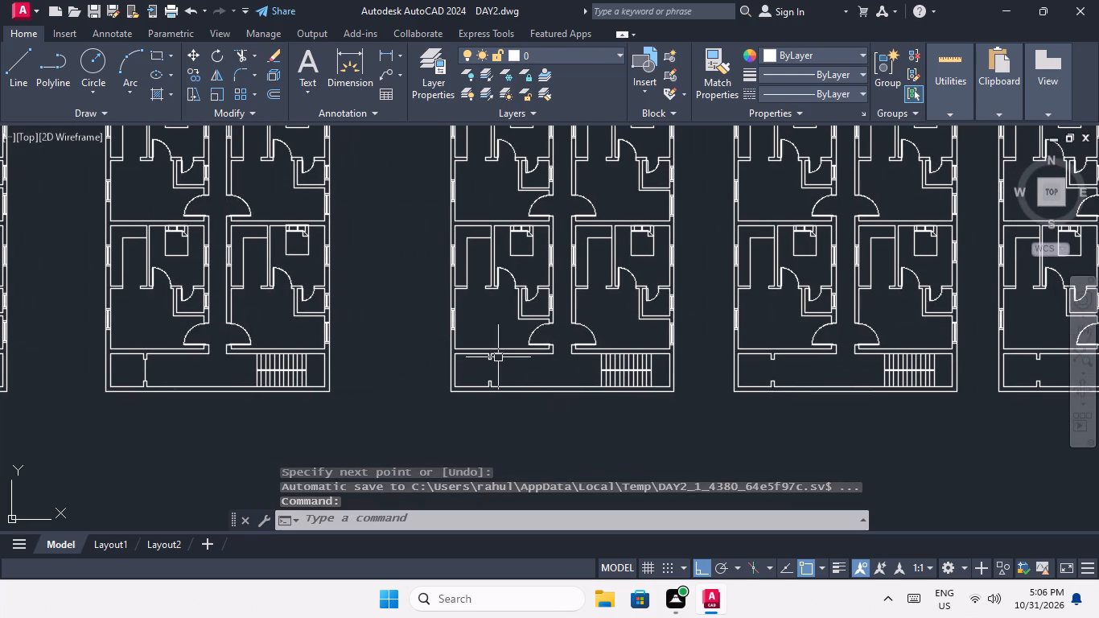
scroll(498, 357, up, 3)
key(space)
scroll(462, 395, up, 1)
middle_drag(461, 395, 452, 366)
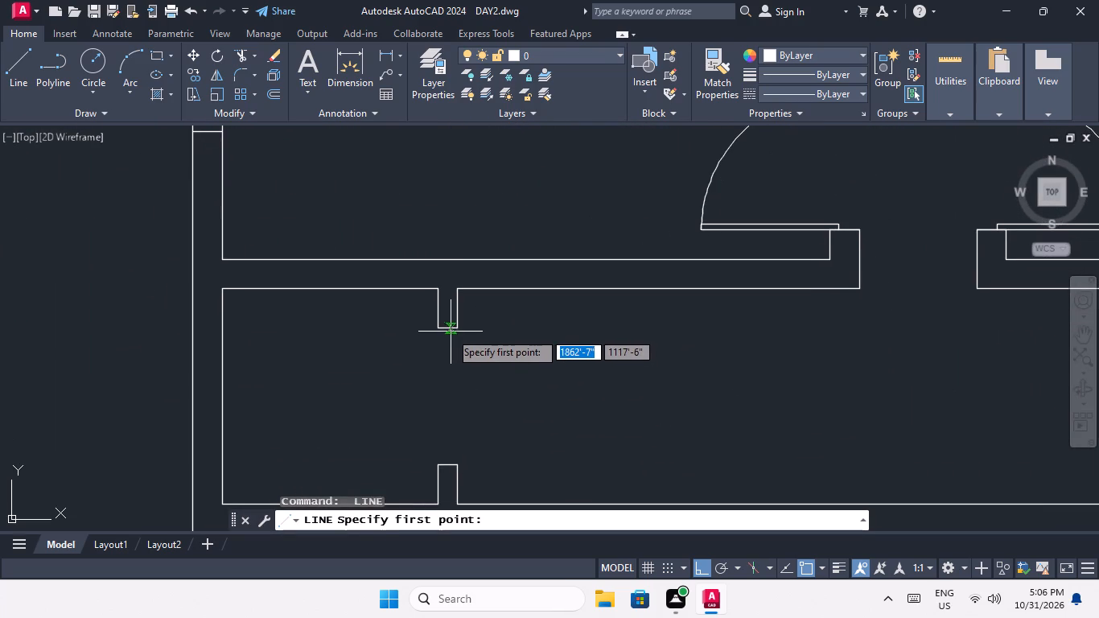
drag(447, 326, 445, 338)
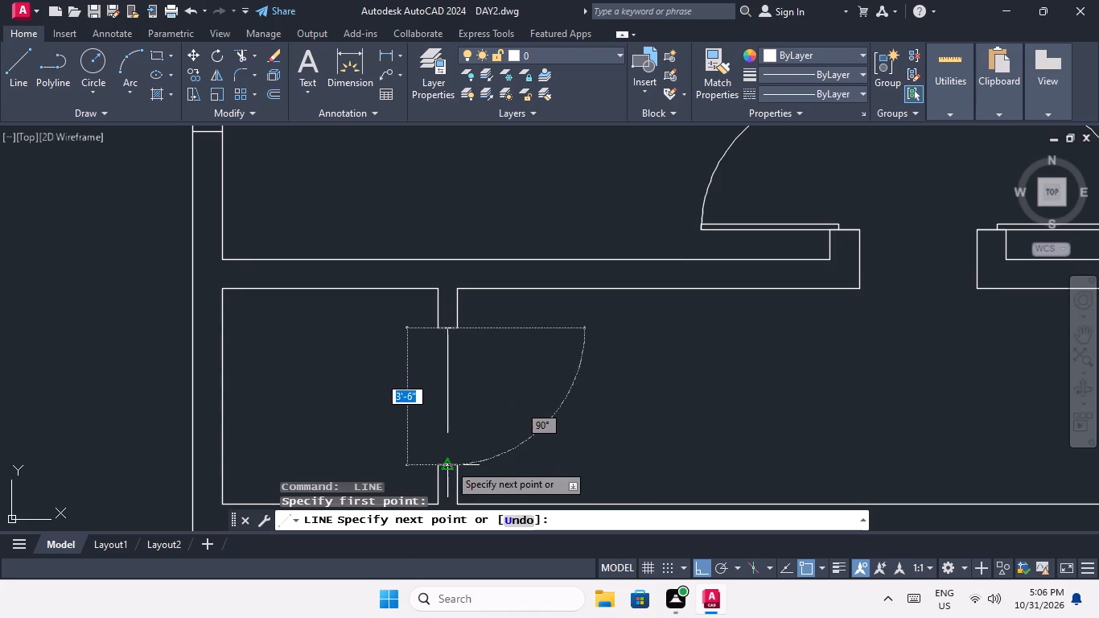
click(448, 464)
key(space)
Draw a 3'-6" vertical line across the fifth plan's partition opening, between the midpoints of the stub ends.
scroll(496, 385, down, 3)
middle_drag(467, 385, 356, 387)
middle_drag(436, 373, 316, 389)
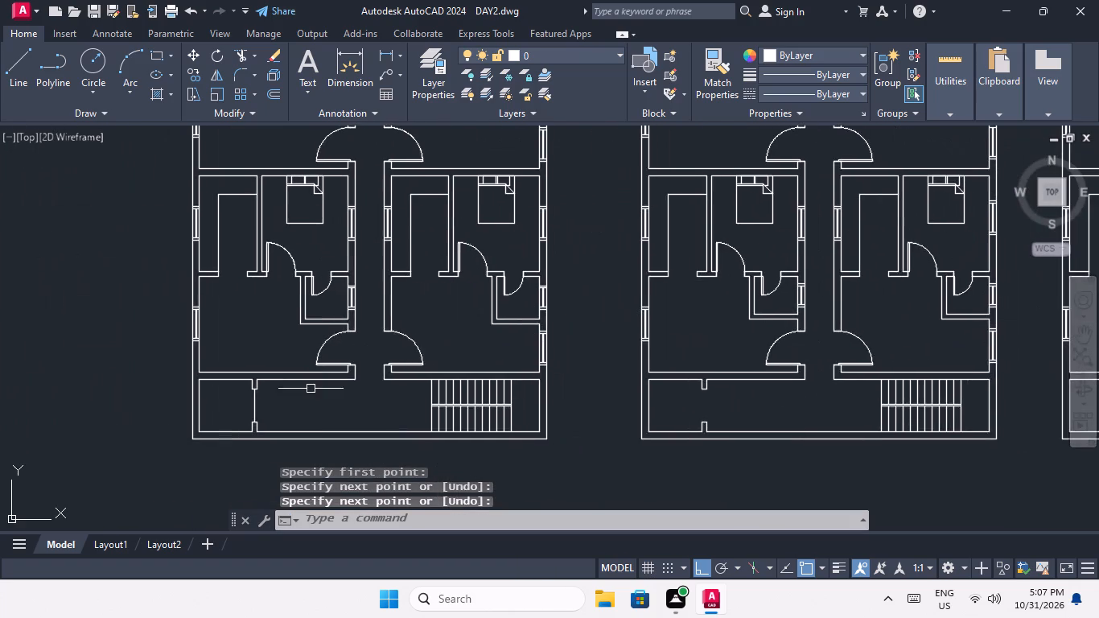
middle_drag(397, 388, 265, 373)
scroll(611, 399, up, 2)
key(space)
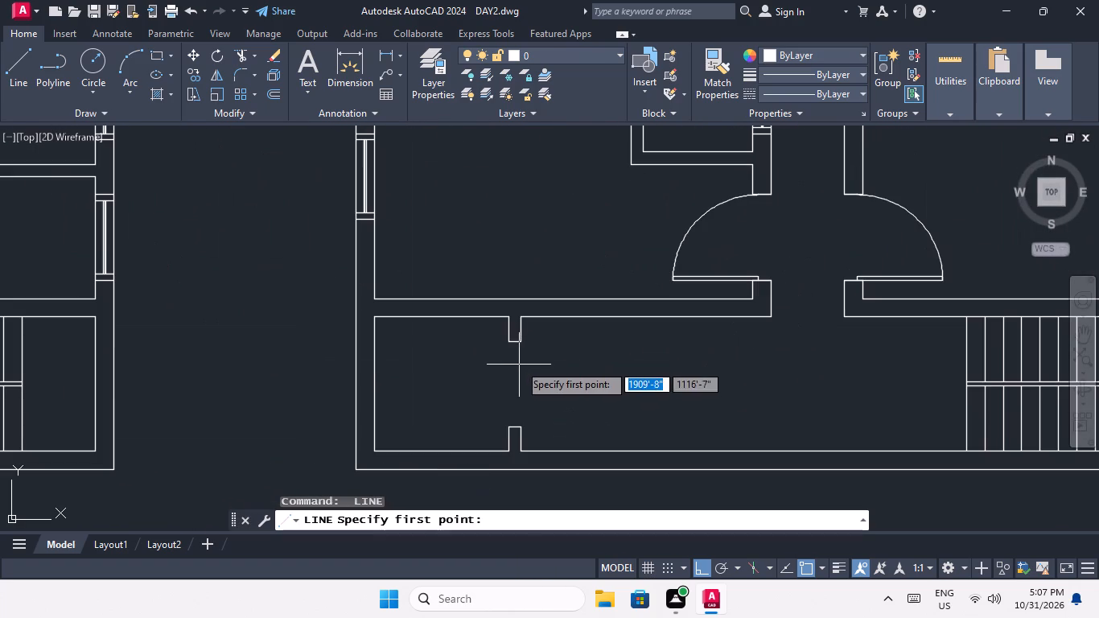
drag(516, 339, 517, 349)
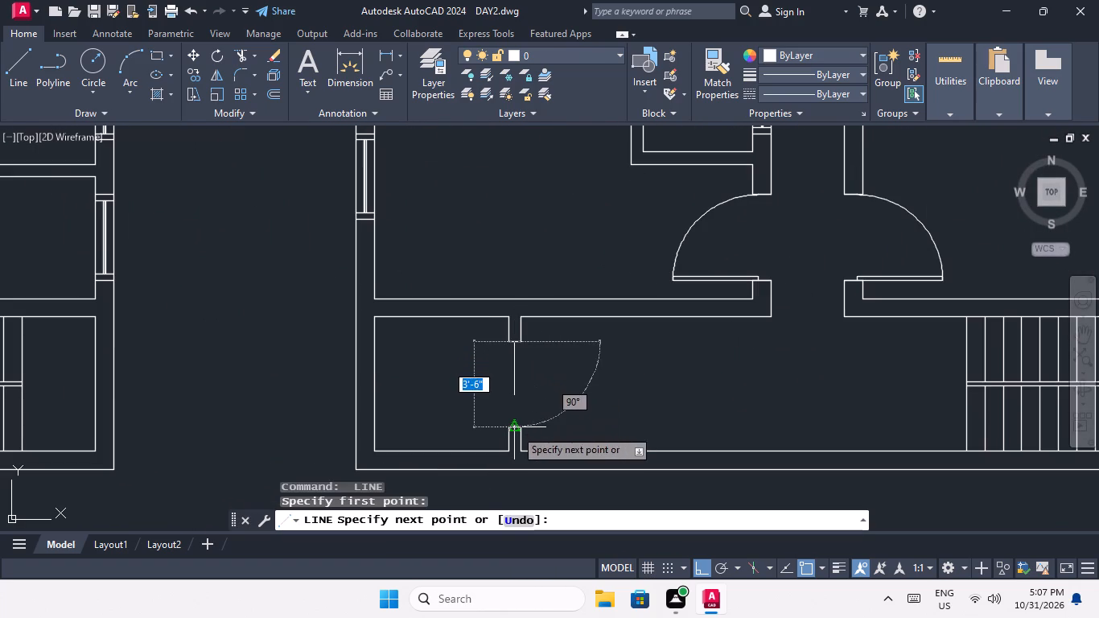
click(515, 429)
key(space)
Draw a 3'-6" vertical line across the sixth plan's partition opening, between the stub-end midpoints, and end the Line command.
middle_drag(611, 368, 388, 379)
scroll(408, 373, down, 3)
middle_drag(481, 406, 340, 409)
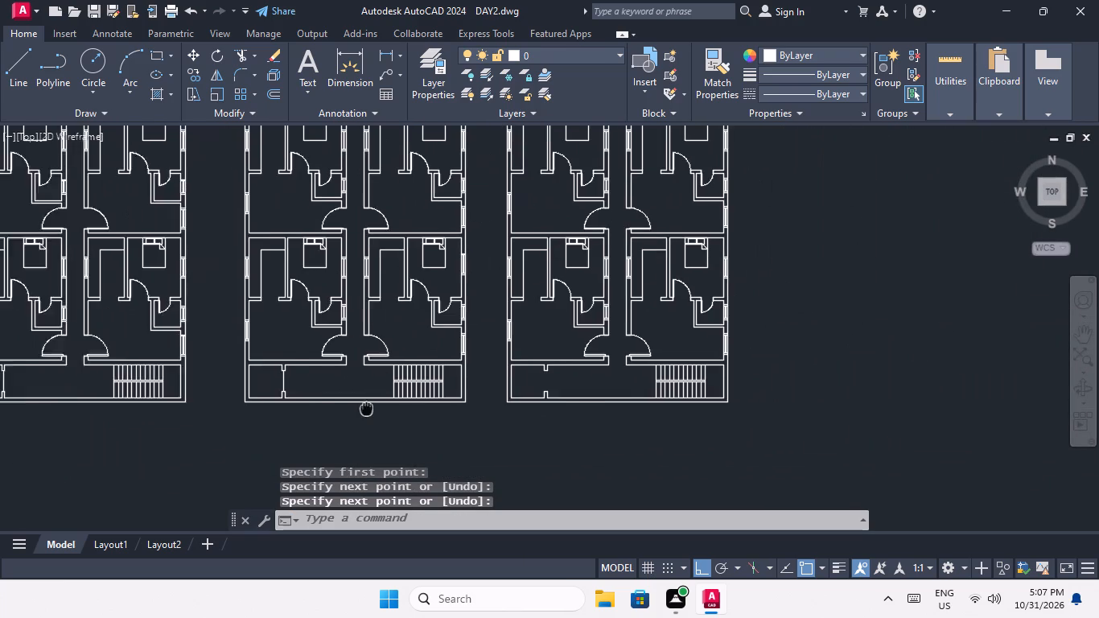
middle_drag(340, 409, 286, 412)
key(space)
scroll(468, 381, up, 3)
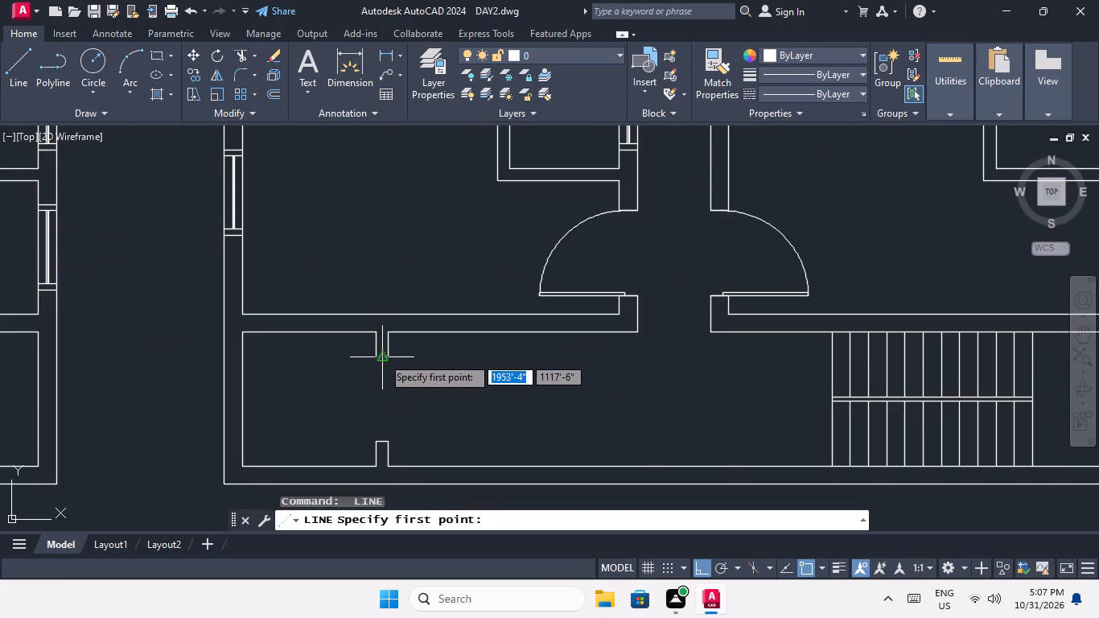
click(383, 356)
scroll(394, 415, up, 3)
middle_drag(368, 435, 385, 345)
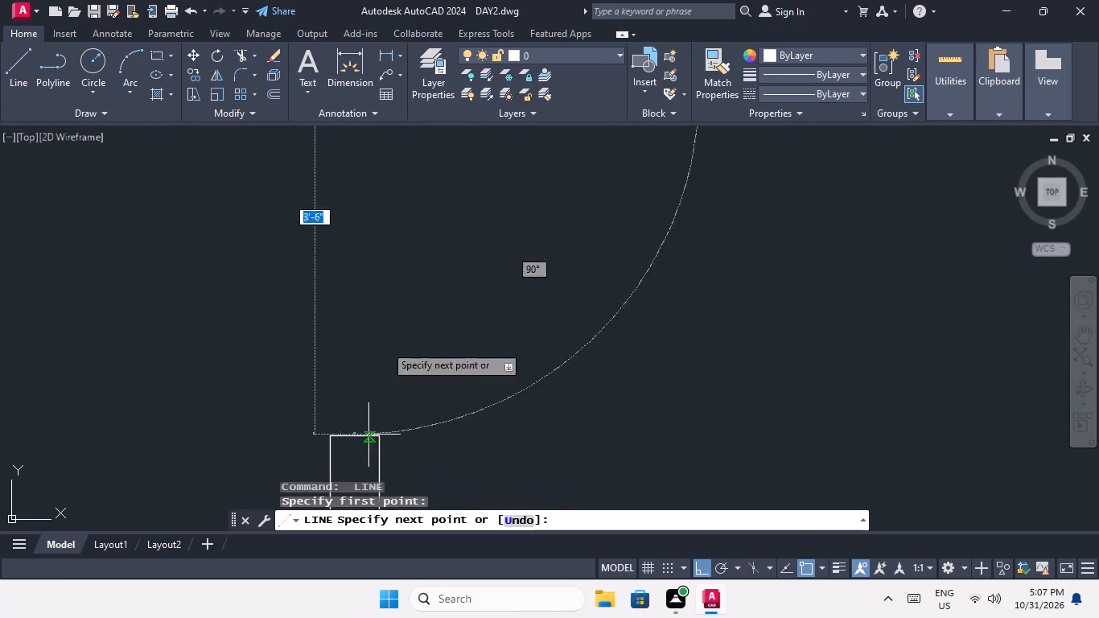
click(352, 440)
key(space)
scroll(426, 369, down, 4)
middle_drag(451, 365, 458, 386)
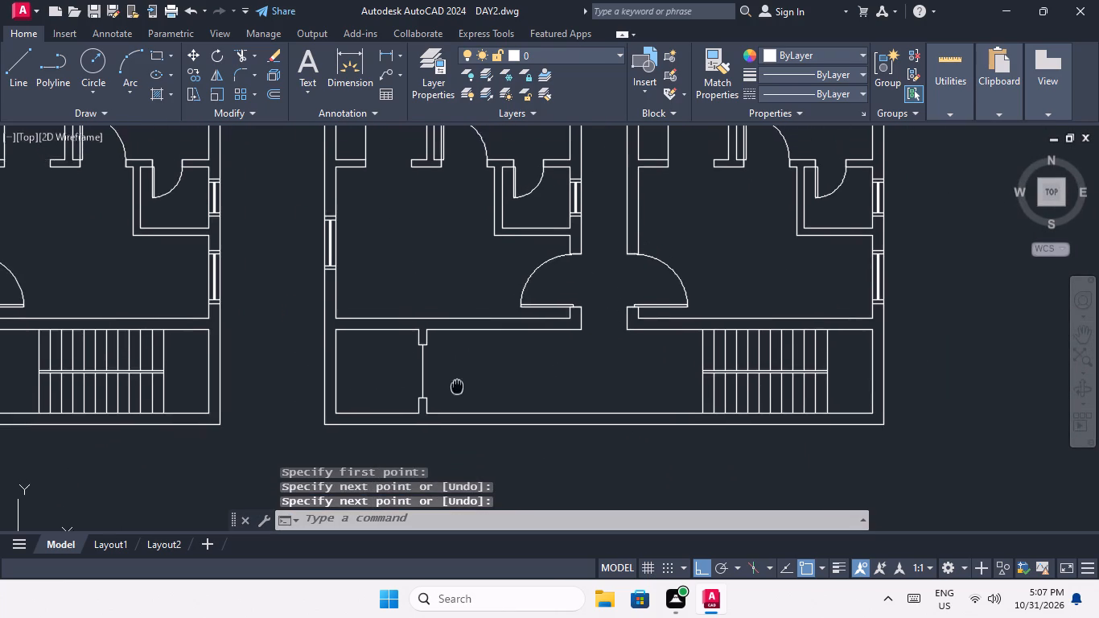
middle_drag(458, 386, 465, 398)
scroll(483, 379, down, 2)
key(Escape)
key(Escape)
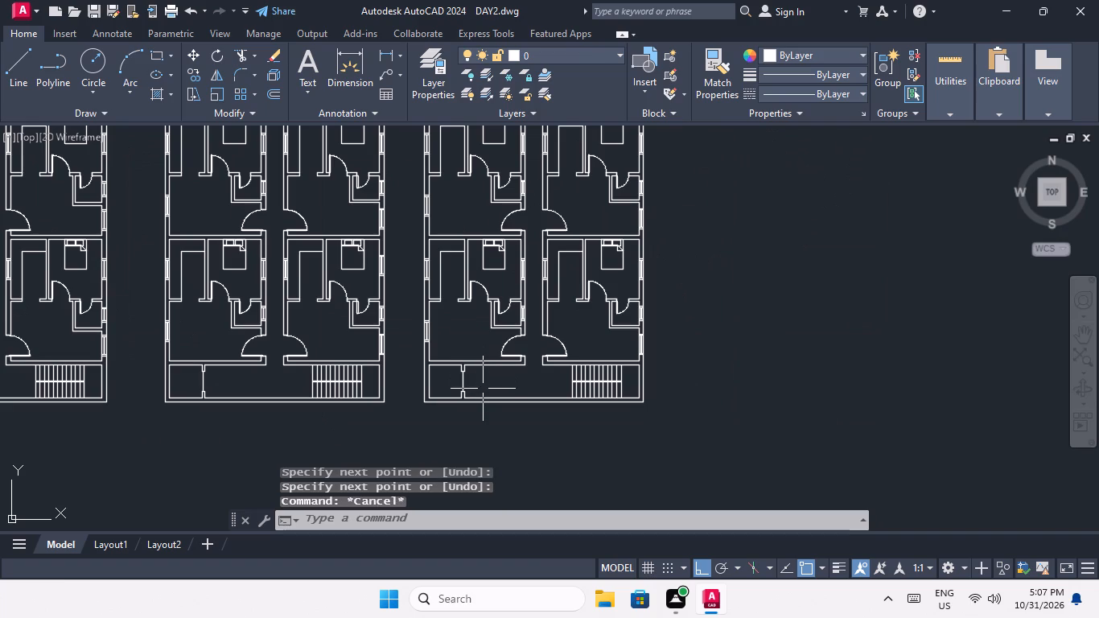
key(Escape)
key(Escape)
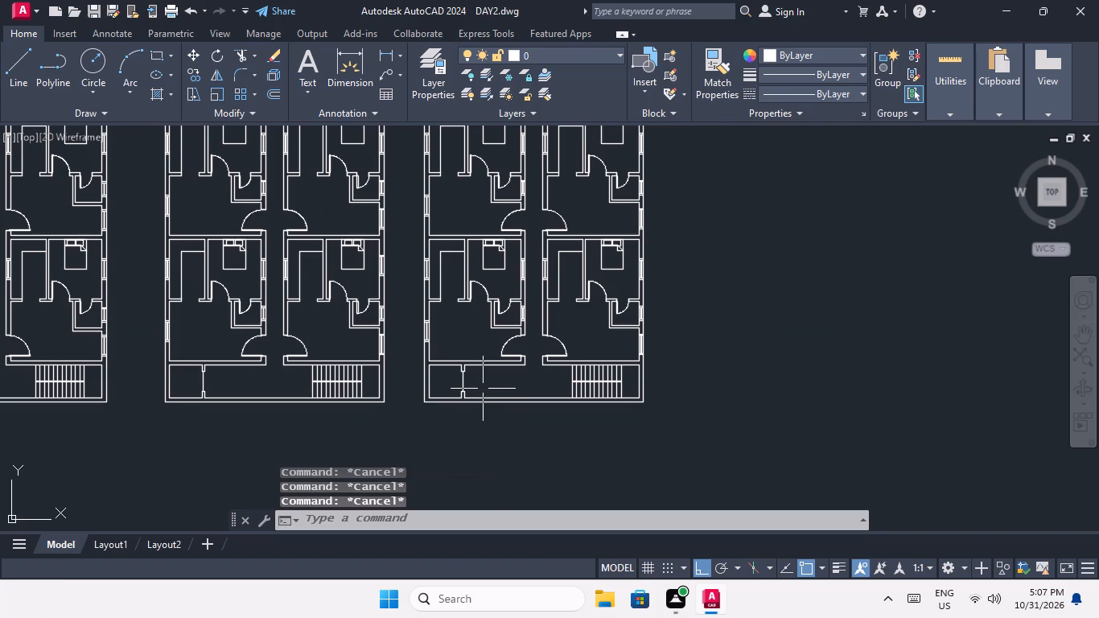
Offset the centre line in the sixth plan's partition opening by 1" to both sides.
key(o)
key(Return)
text(1")
key(Return)
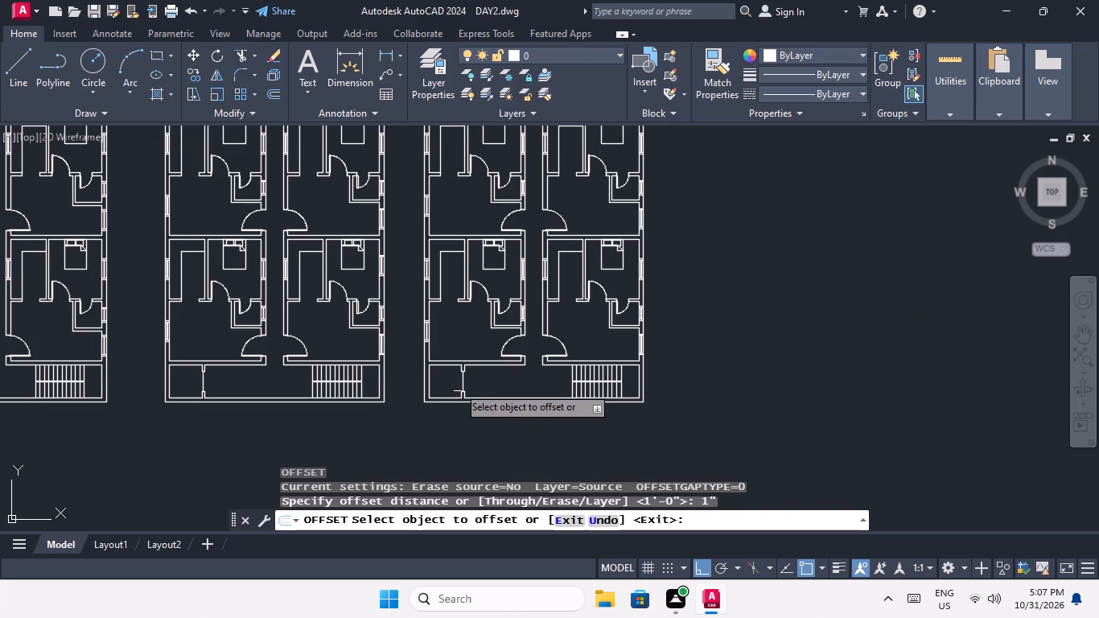
scroll(463, 383, up, 4)
drag(459, 383, 486, 383)
click(523, 377)
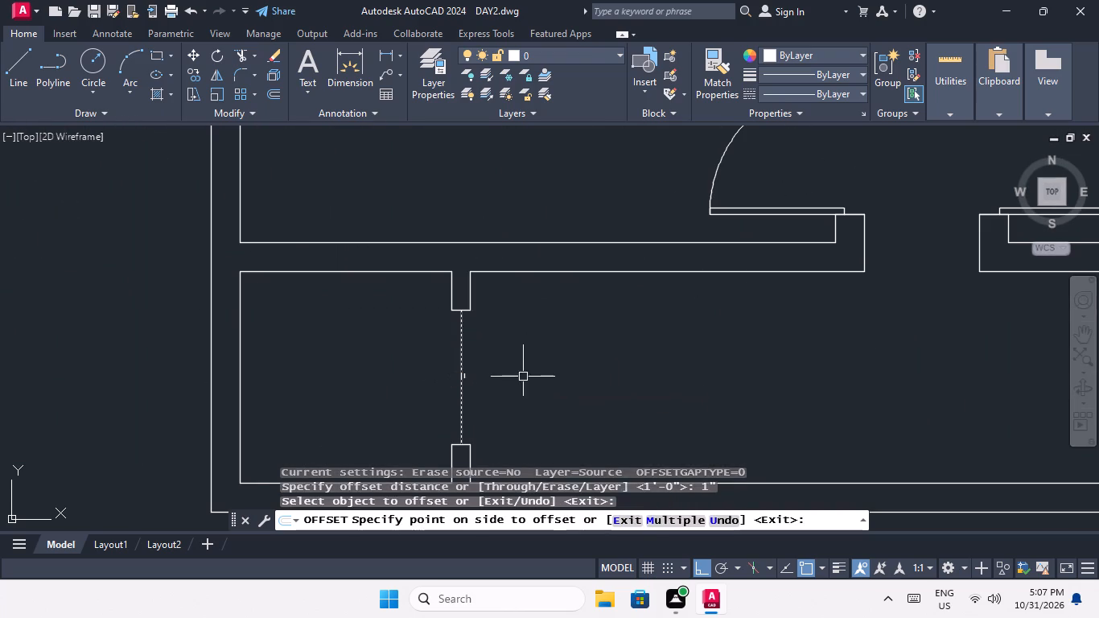
scroll(468, 393, up, 3)
drag(432, 389, 410, 403)
click(403, 406)
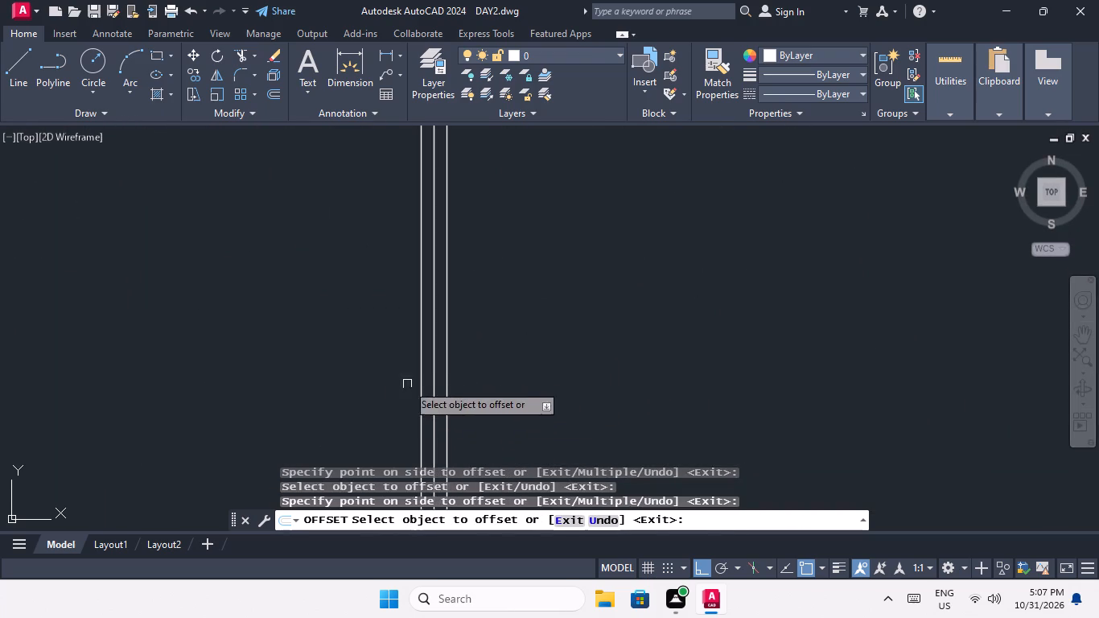
Offset the centre line in the fifth plan's partition opening to both sides at the same 1" distance.
scroll(414, 359, down, 4)
middle_drag(466, 361, 545, 332)
scroll(545, 332, down, 2)
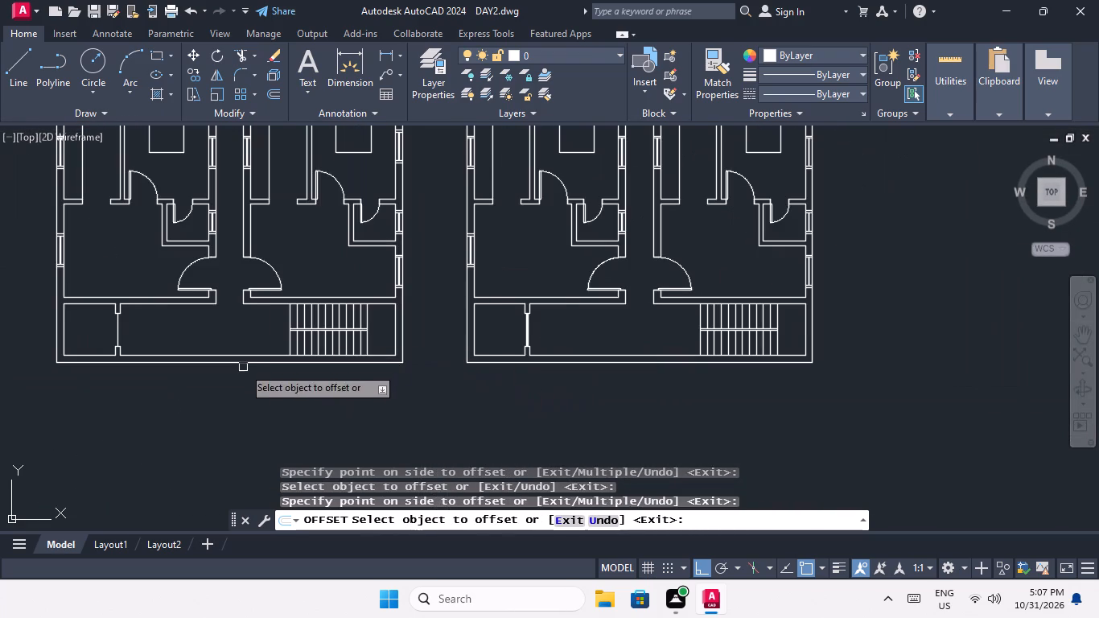
middle_drag(243, 367, 522, 351)
scroll(384, 307, up, 3)
drag(430, 339, 467, 340)
drag(508, 334, 495, 337)
scroll(422, 358, up, 2)
drag(440, 346, 419, 360)
click(393, 370)
Offset the fourth plan's partition-opening centre line 1" to each side.
scroll(412, 337, down, 3)
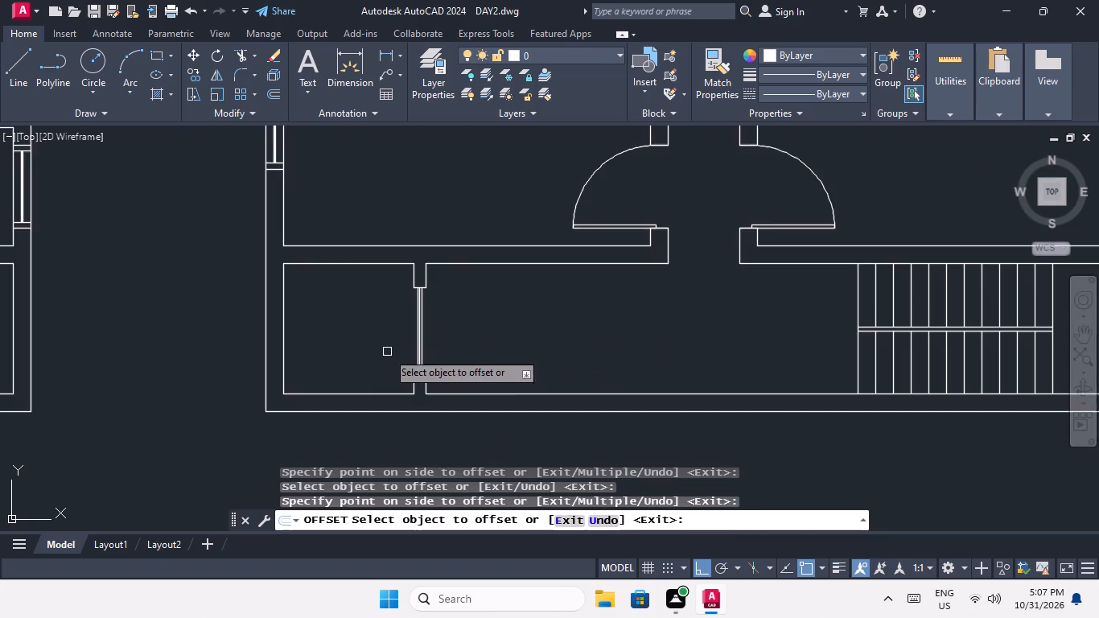
middle_drag(373, 359, 453, 347)
scroll(441, 340, down, 2)
middle_drag(381, 380, 572, 350)
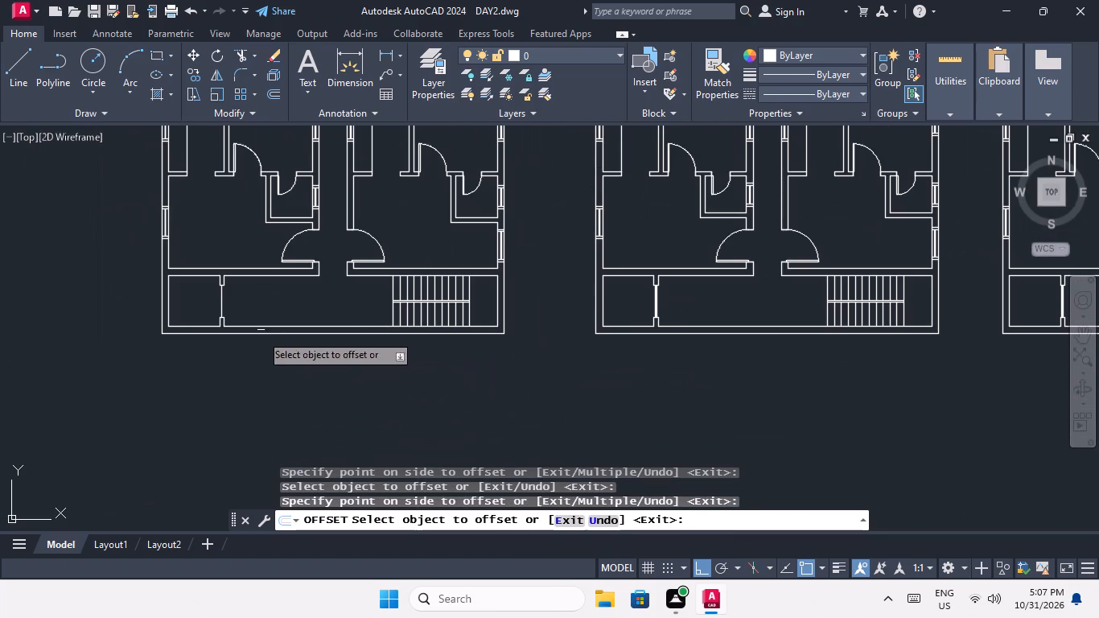
scroll(221, 293, up, 3)
drag(220, 325, 257, 327)
click(279, 324)
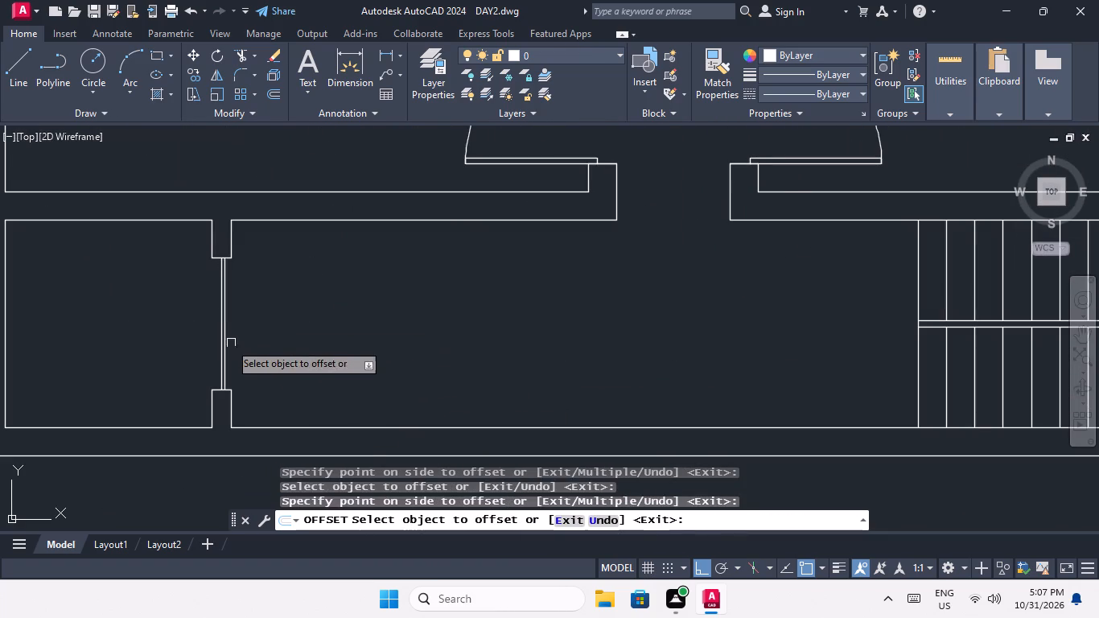
scroll(225, 341, up, 4)
click(192, 347)
click(168, 360)
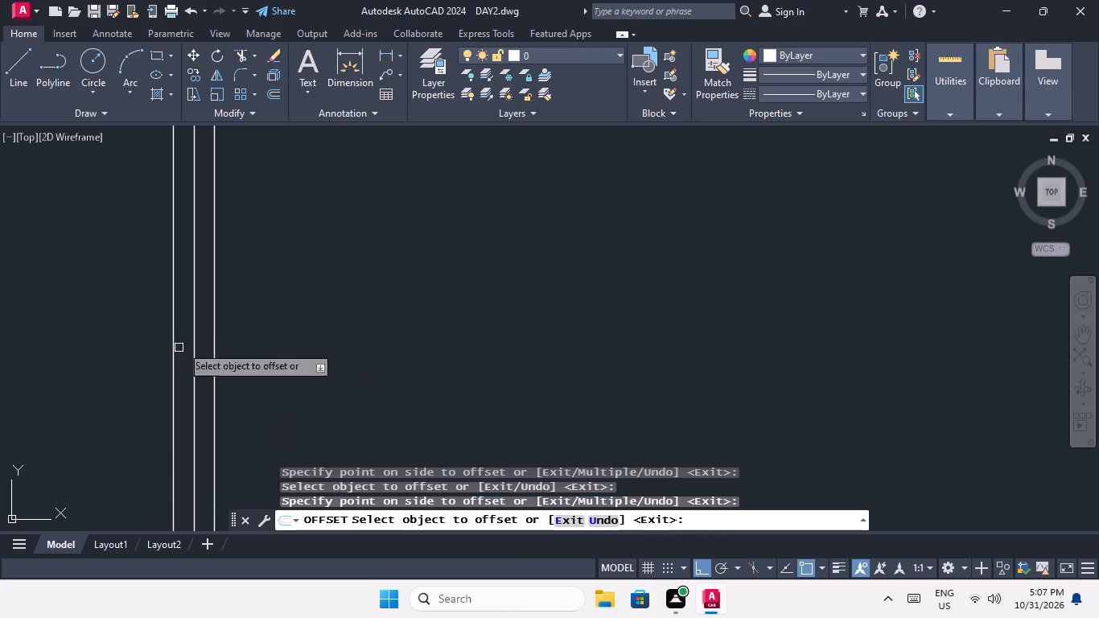
Offset the third plan's partition-opening centre line 1" to each side.
scroll(199, 319, down, 5)
middle_drag(233, 315, 526, 296)
scroll(524, 296, down, 3)
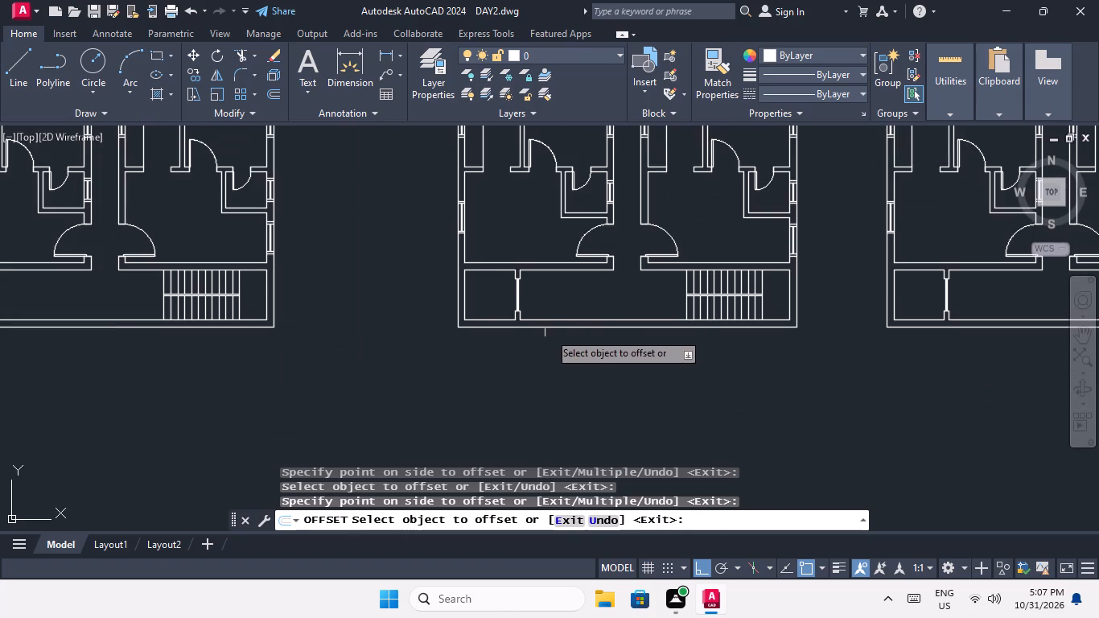
middle_drag(259, 411, 522, 320)
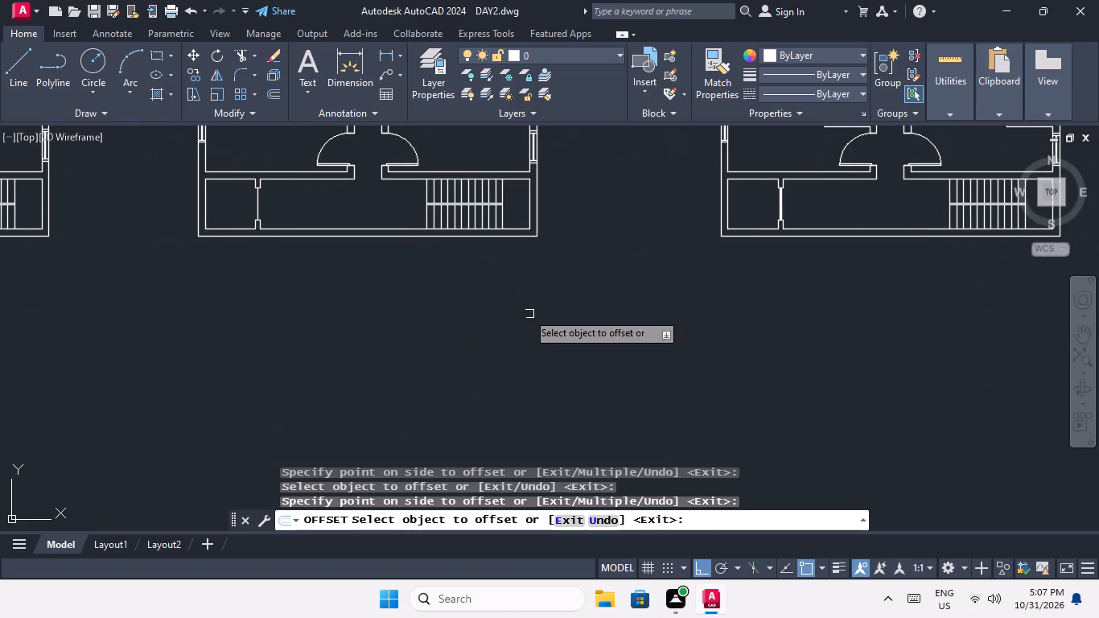
middle_drag(410, 319, 527, 340)
scroll(377, 229, up, 3)
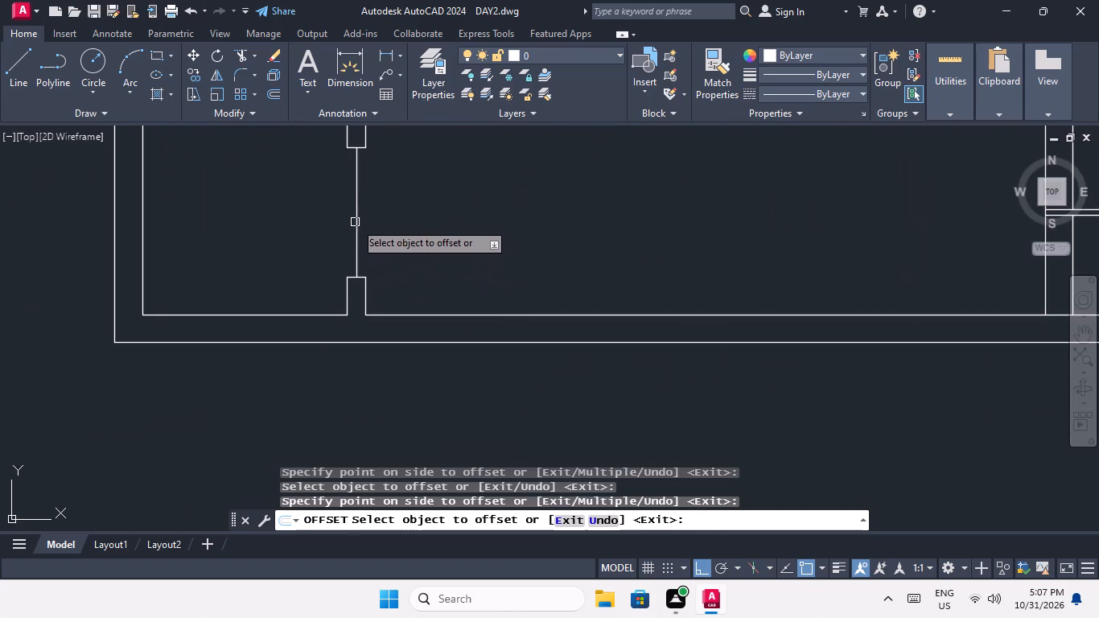
drag(355, 222, 381, 229)
click(442, 221)
scroll(356, 235, up, 2)
drag(355, 233, 332, 248)
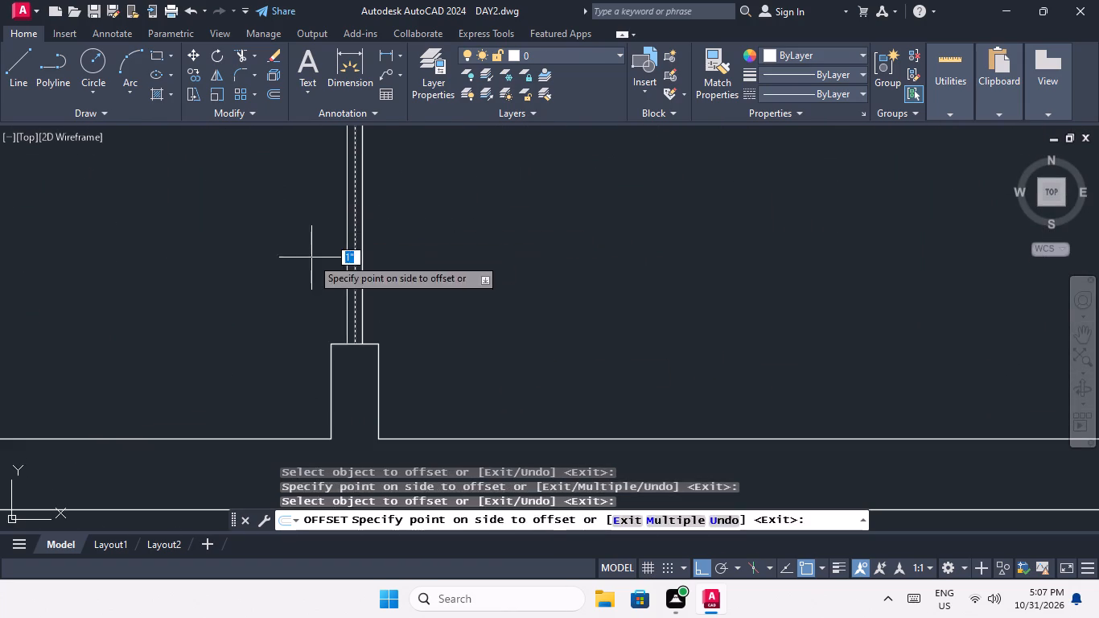
click(311, 257)
Offset the second plan's partition-opening centre line 1" to each side.
scroll(311, 258, down, 3)
middle_drag(381, 257, 515, 274)
scroll(517, 269, down, 3)
middle_drag(310, 305, 472, 339)
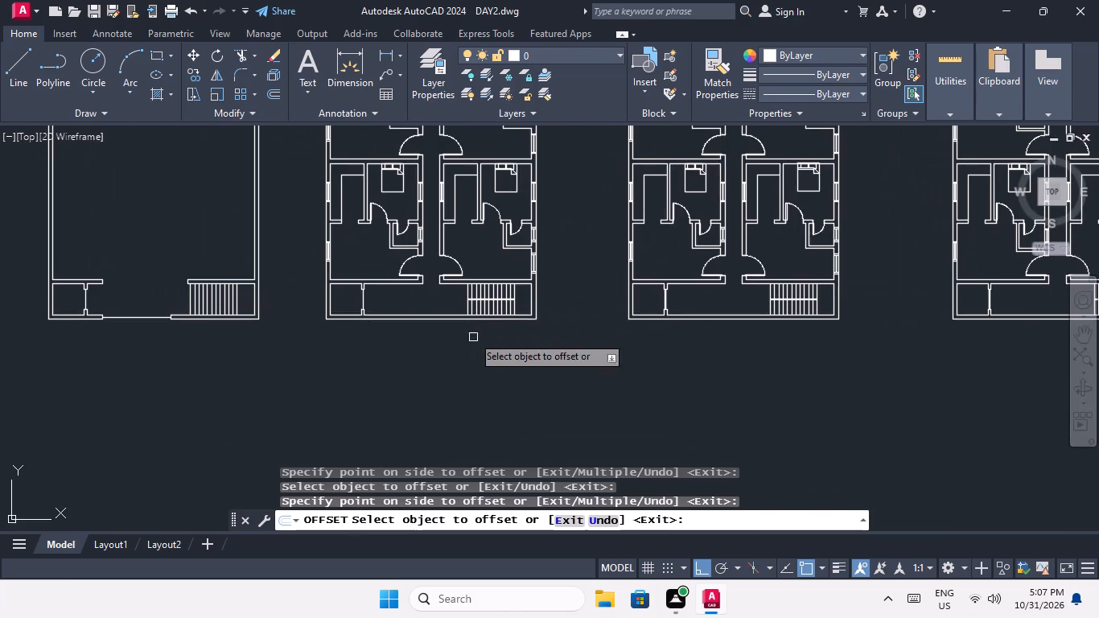
scroll(359, 301, up, 4)
drag(373, 299, 381, 302)
click(433, 306)
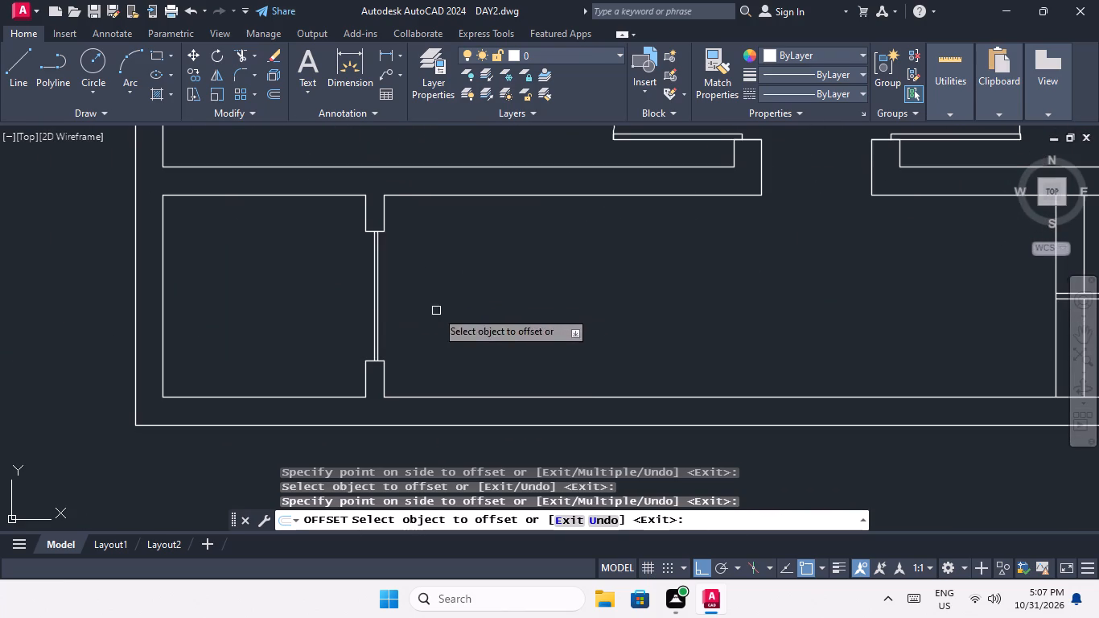
scroll(360, 321, up, 3)
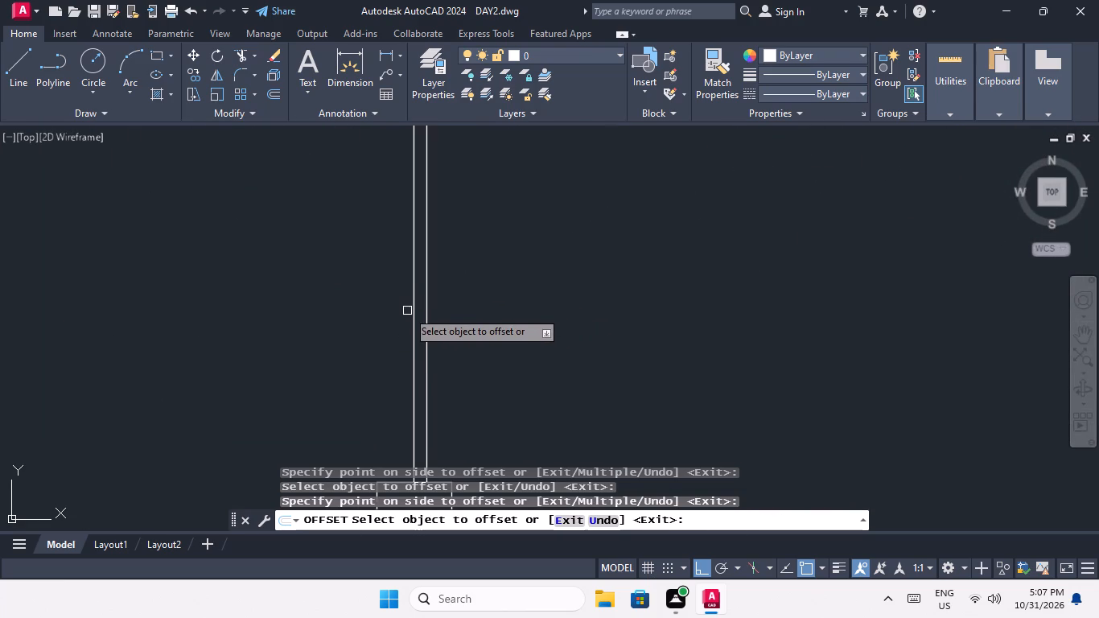
drag(412, 307, 390, 320)
click(366, 332)
Offset the first plan's partition-opening centre line 1" to each side and finish offsetting.
scroll(387, 307, down, 4)
middle_drag(363, 333, 549, 335)
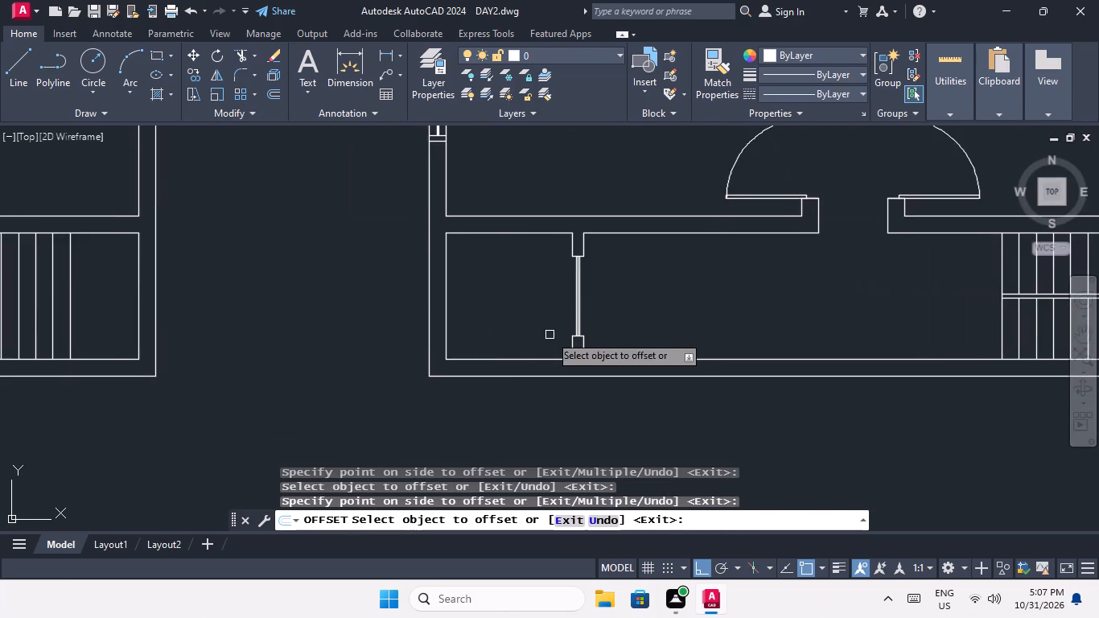
scroll(549, 335, down, 2)
scroll(118, 319, up, 4)
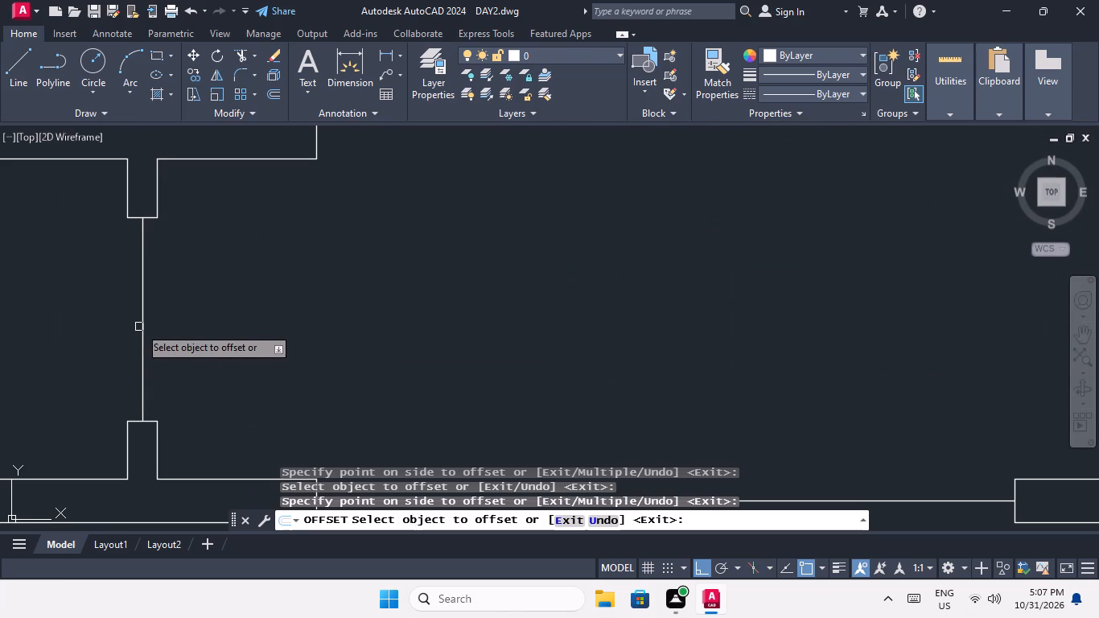
drag(142, 327, 159, 330)
click(188, 329)
scroll(106, 356, up, 3)
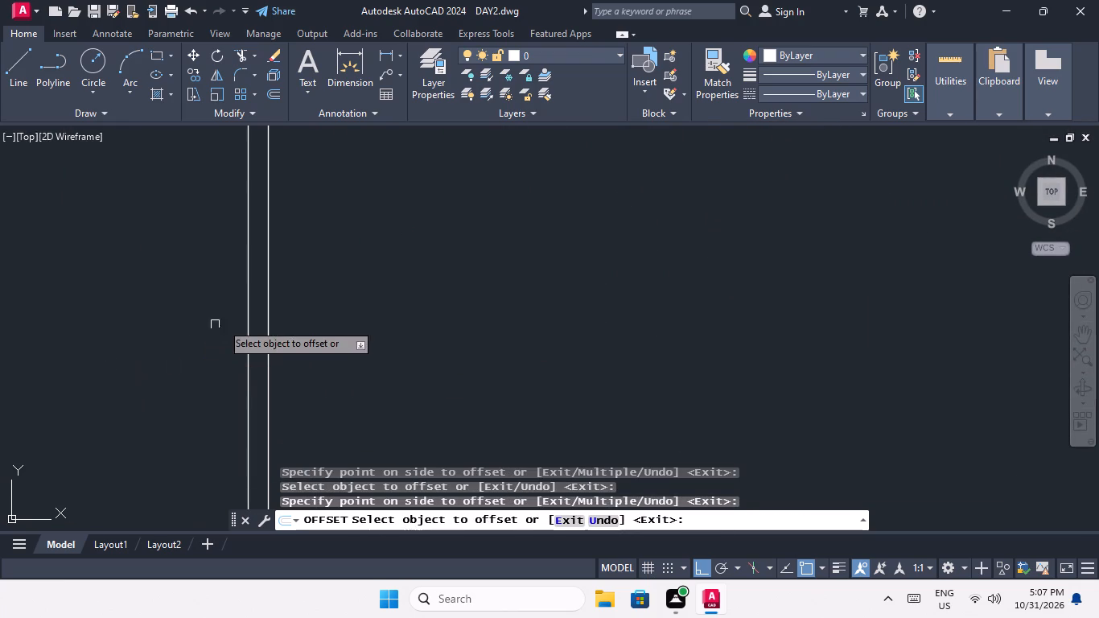
drag(248, 320, 210, 343)
click(161, 365)
scroll(186, 329, down, 4)
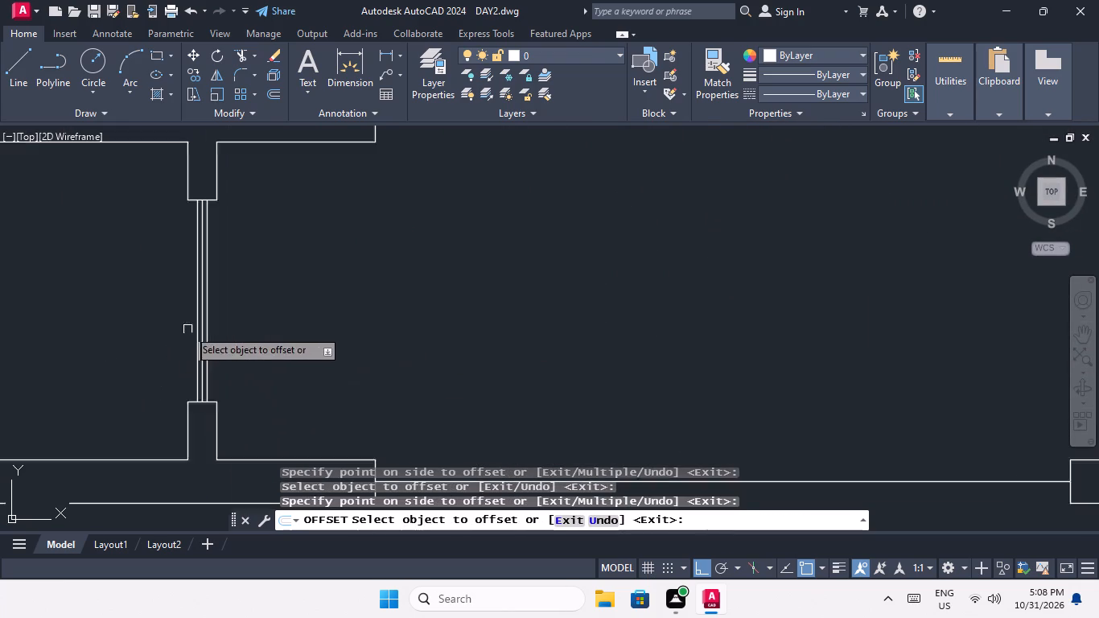
scroll(188, 329, down, 1)
middle_drag(282, 322, 352, 322)
scroll(353, 319, down, 3)
middle_drag(356, 383, 340, 440)
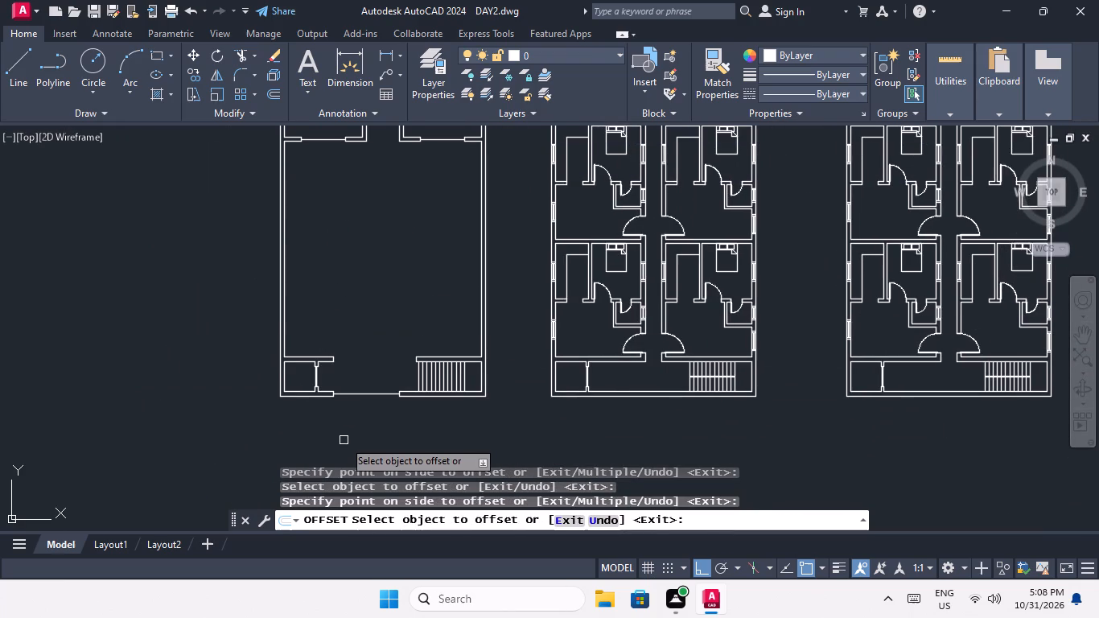
key(Escape)
key(Escape)
Erase the centre line between the two offset lines in the first plan's partition opening.
scroll(307, 387, up, 5)
scroll(393, 333, up, 3)
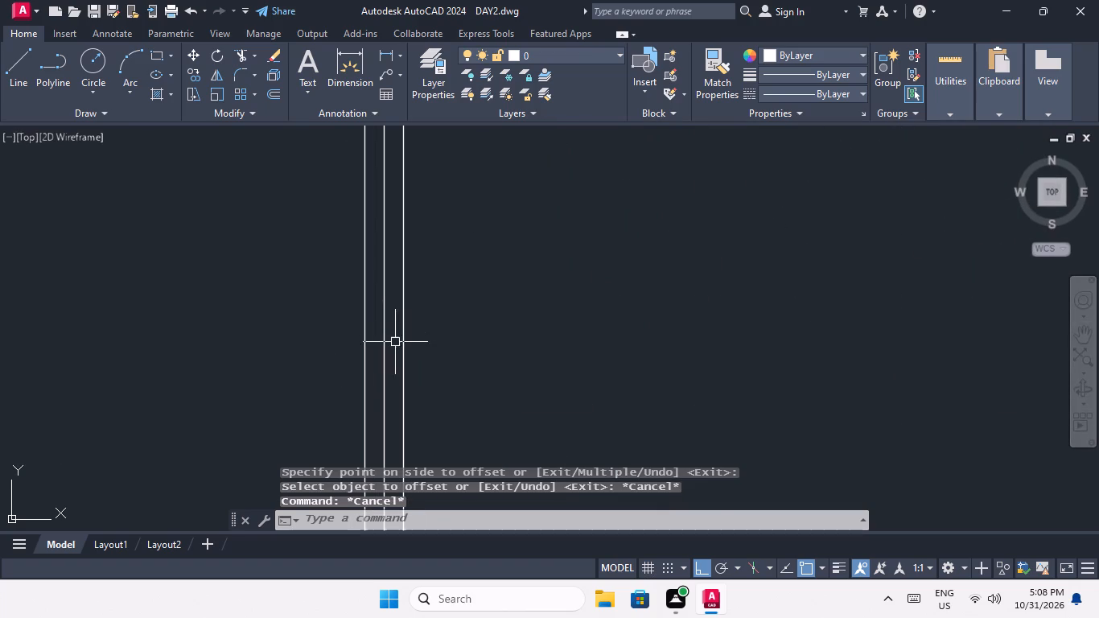
drag(397, 341, 381, 361)
click(375, 371)
key(Delete)
Erase the middle line in the second plan's partition opening, leaving its two offset lines.
scroll(375, 373, down, 5)
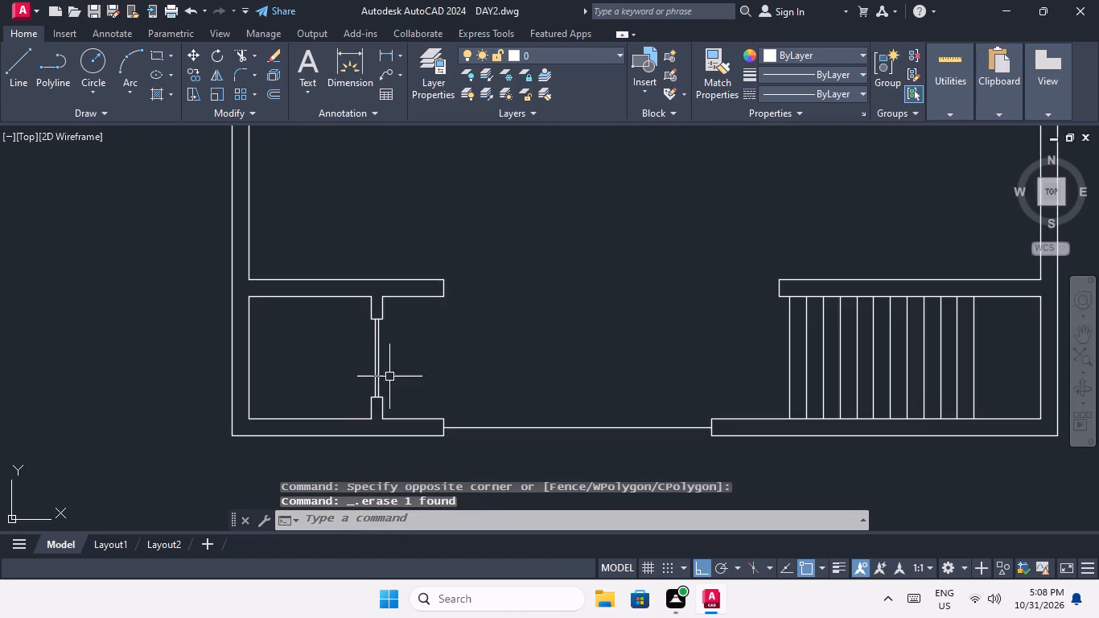
middle_drag(463, 359, 371, 375)
scroll(382, 358, down, 2)
middle_drag(460, 375, 253, 369)
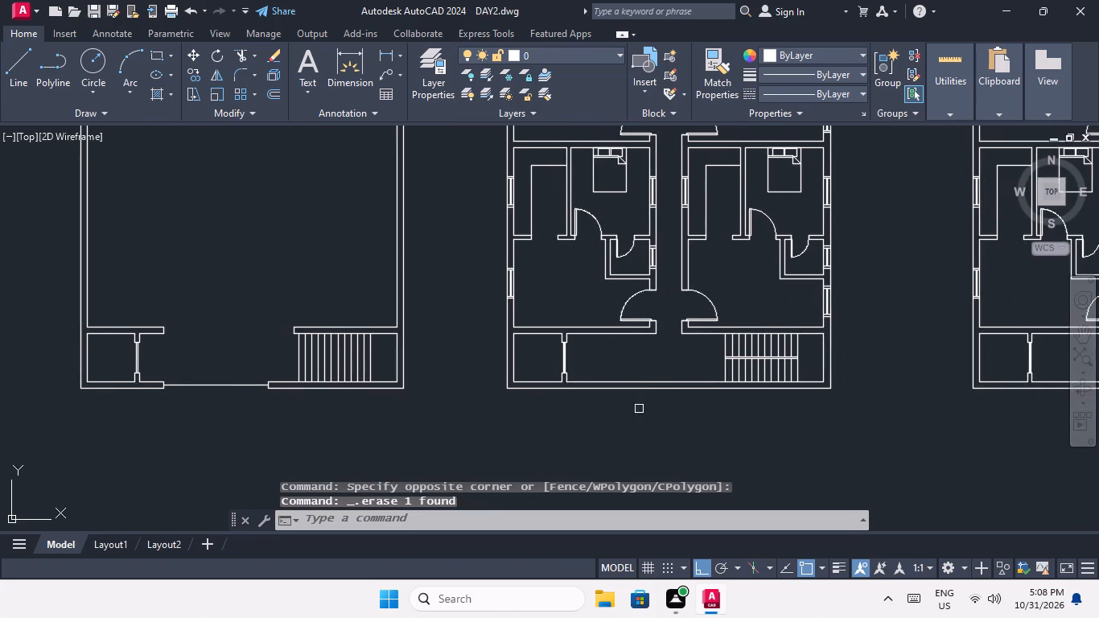
middle_drag(638, 431, 290, 404)
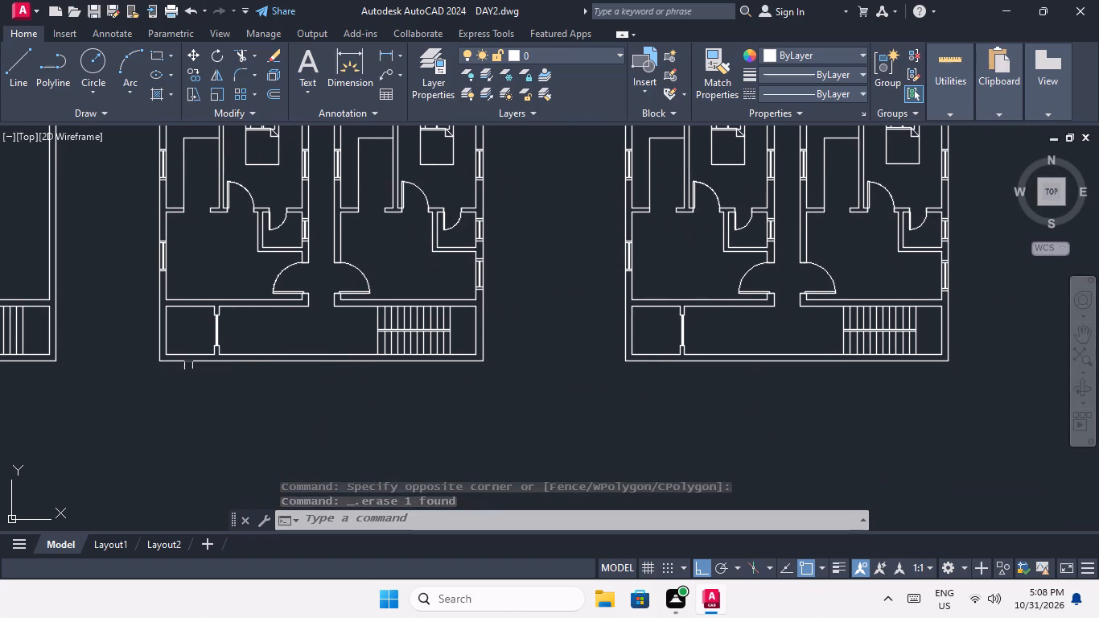
scroll(212, 343, up, 7)
drag(230, 287, 213, 325)
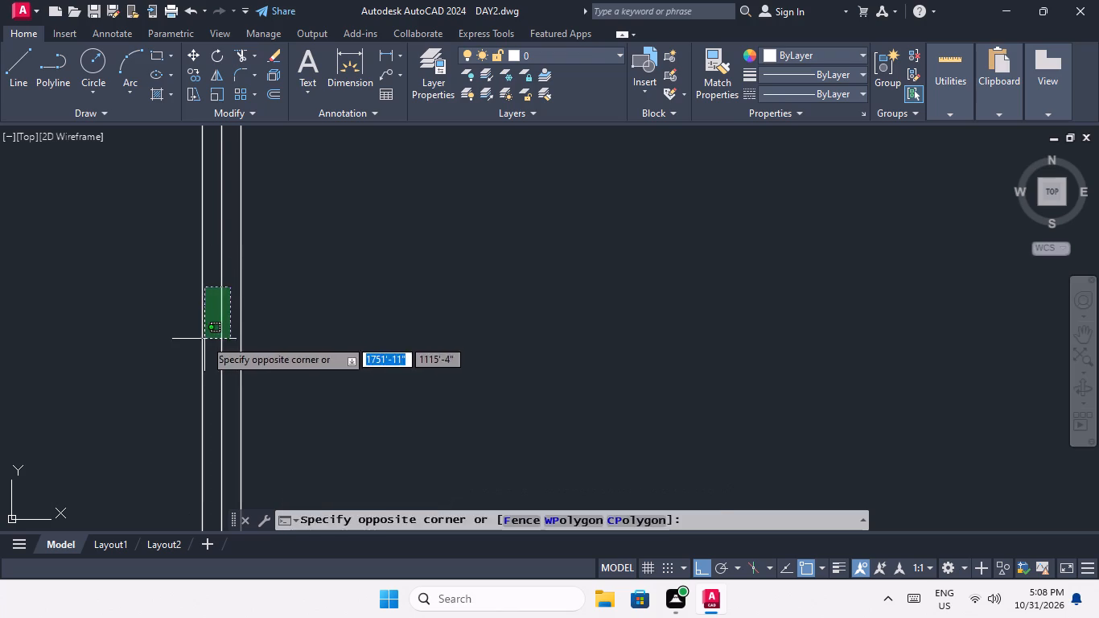
click(204, 339)
key(Delete)
Erase the middle line between the two offset lines in the third plan's partition opening.
scroll(225, 323, down, 4)
middle_drag(330, 340, 266, 361)
scroll(275, 344, down, 3)
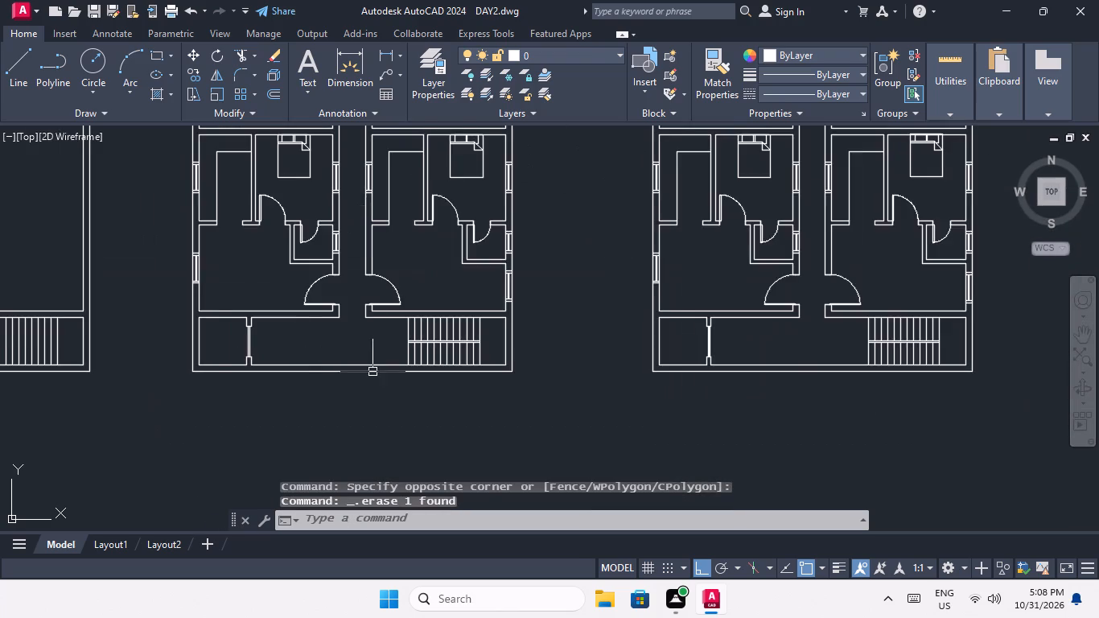
middle_drag(373, 372, 184, 384)
scroll(541, 353, up, 4)
scroll(408, 373, up, 3)
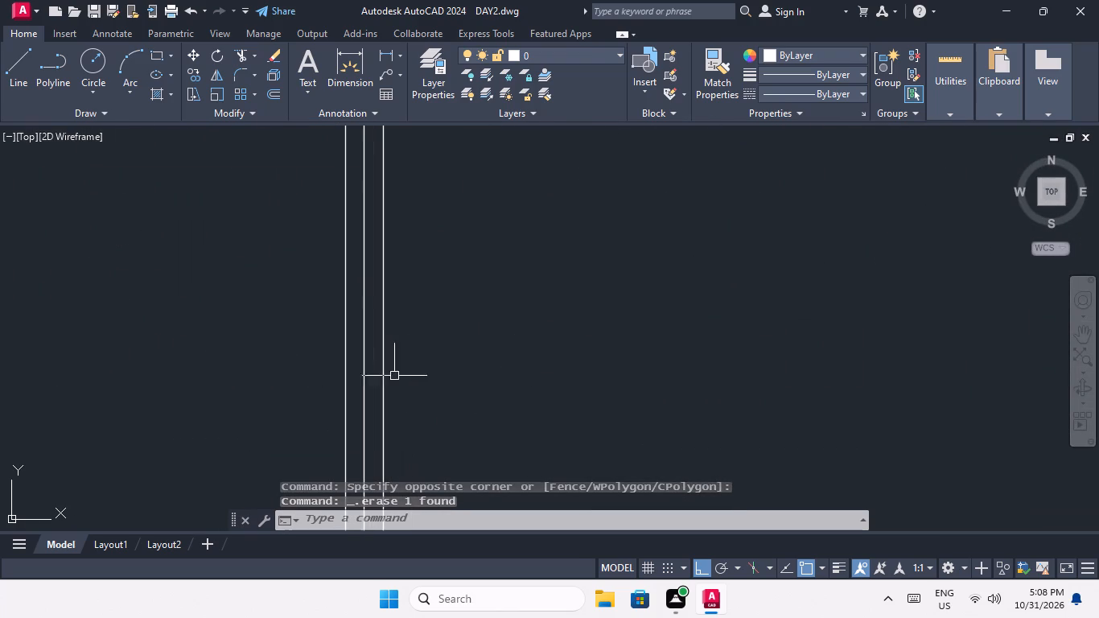
drag(373, 360, 363, 388)
click(362, 390)
key(Delete)
Erase the centre line from the fourth plan's partition opening, keeping the offset line on each side.
scroll(379, 360, down, 4)
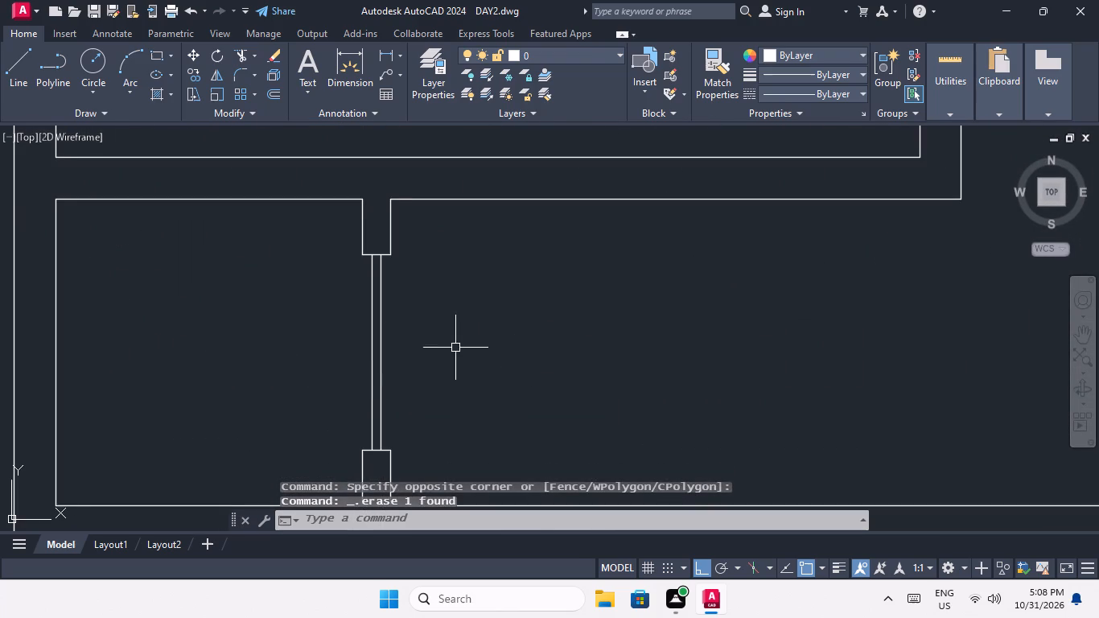
middle_drag(455, 347, 362, 365)
scroll(377, 328, down, 3)
middle_drag(472, 352, 179, 361)
middle_drag(715, 358, 384, 394)
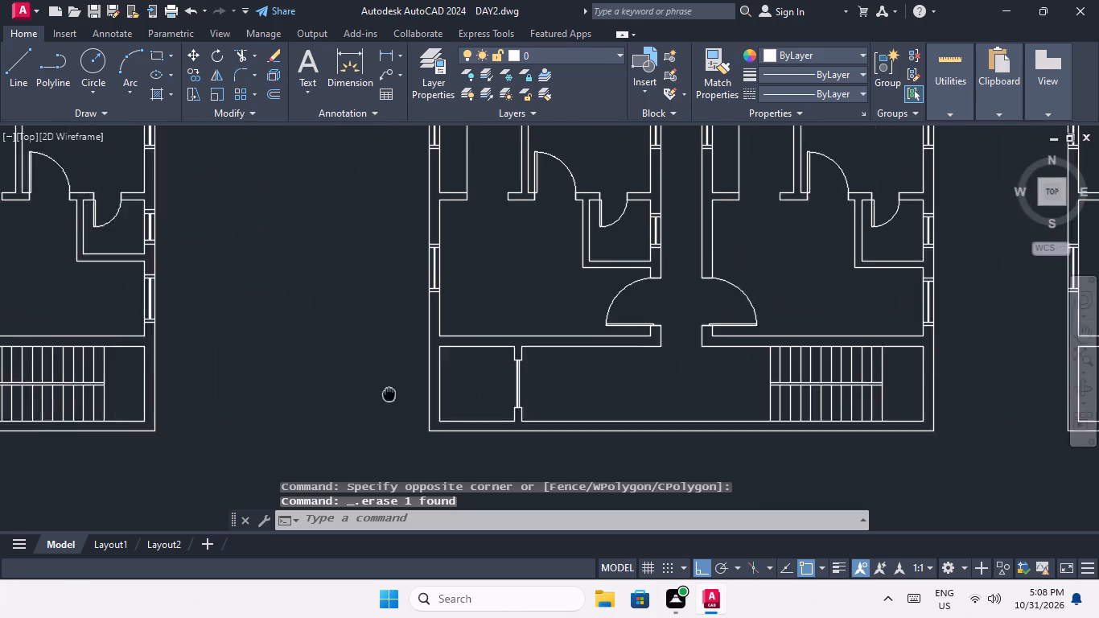
middle_drag(384, 394, 367, 398)
scroll(510, 391, up, 5)
scroll(345, 401, up, 2)
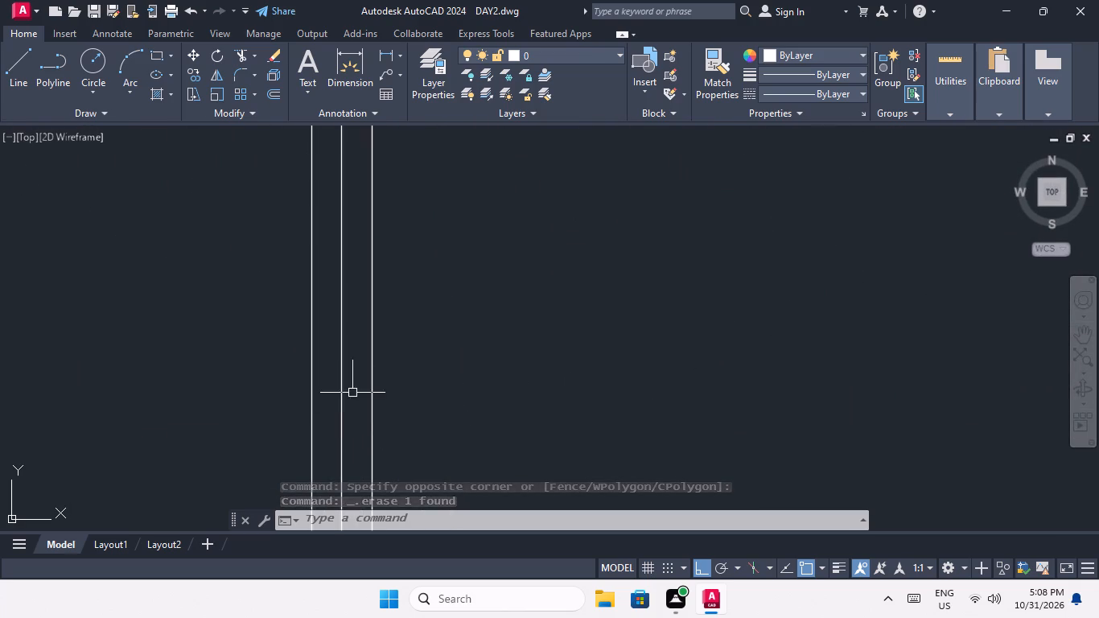
drag(356, 377, 334, 412)
click(330, 414)
key(Delete)
Erase the middle of the three lines in the fifth plan's partition opening.
scroll(335, 338, down, 5)
middle_drag(315, 326, 179, 323)
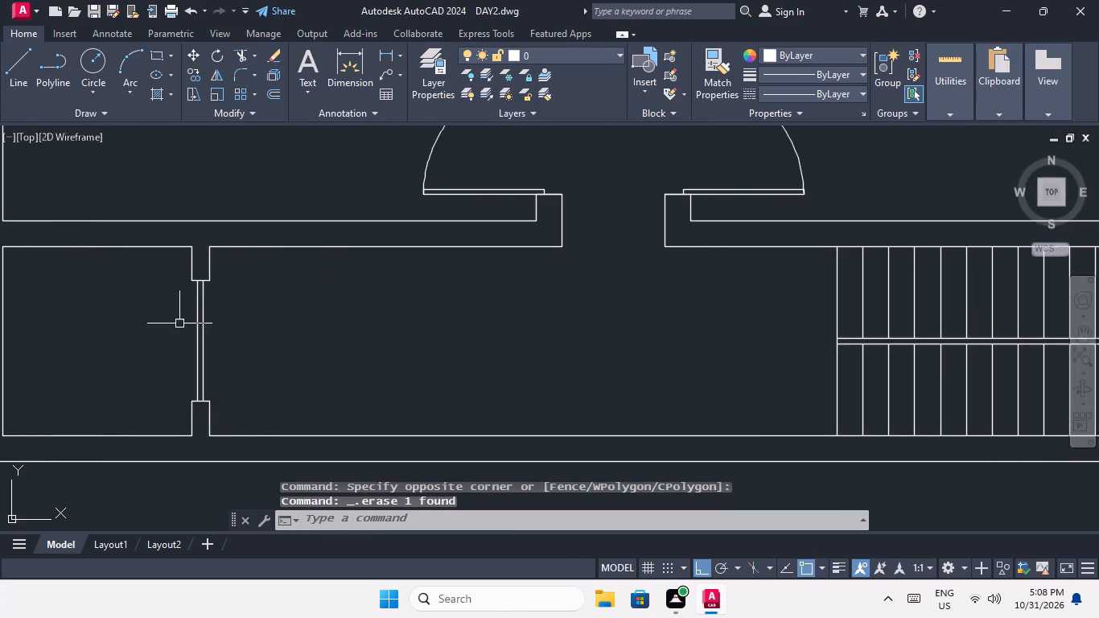
scroll(282, 320, down, 3)
middle_drag(382, 374, 195, 431)
scroll(524, 372, up, 1)
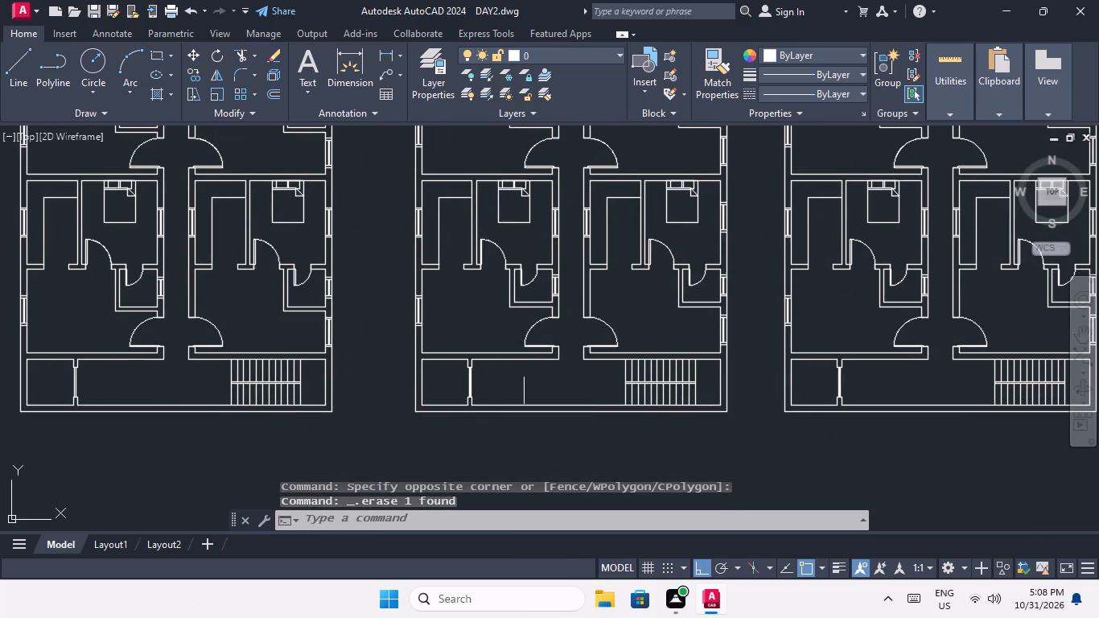
scroll(524, 372, up, 4)
middle_drag(288, 450, 352, 318)
scroll(183, 356, up, 2)
drag(177, 355, 155, 373)
click(154, 373)
key(Delete)
Erase the middle line in the sixth plan's partition opening, keeping the pair of offset lines.
scroll(183, 353, down, 4)
scroll(289, 322, down, 1)
middle_drag(289, 322, 257, 381)
scroll(286, 348, down, 3)
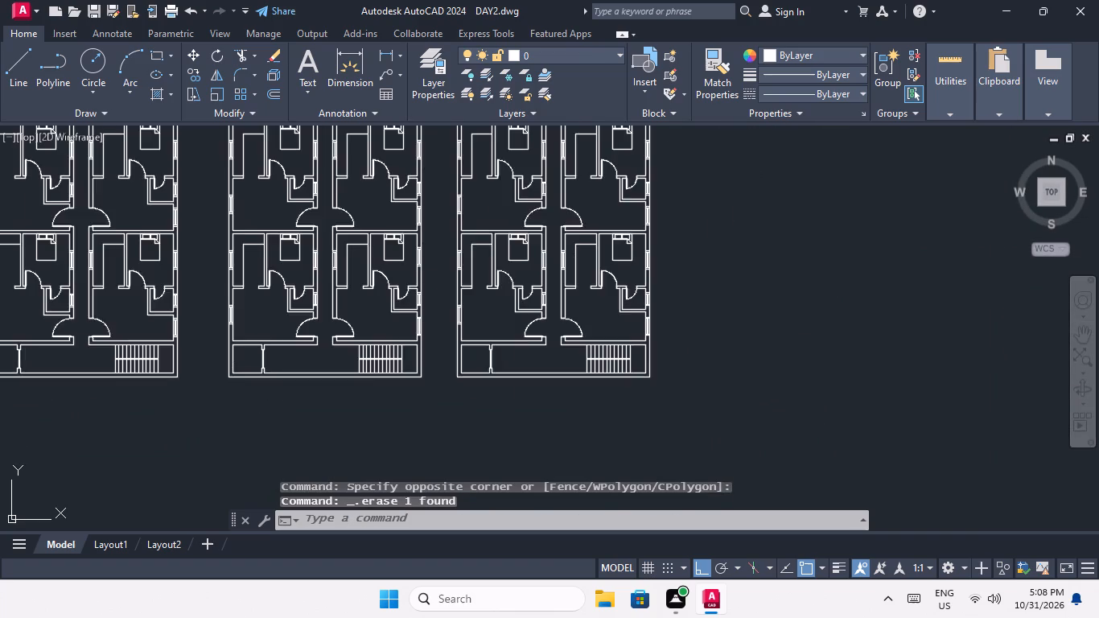
middle_drag(286, 368, 249, 412)
scroll(286, 417, down, 1)
middle_drag(298, 421, 198, 362)
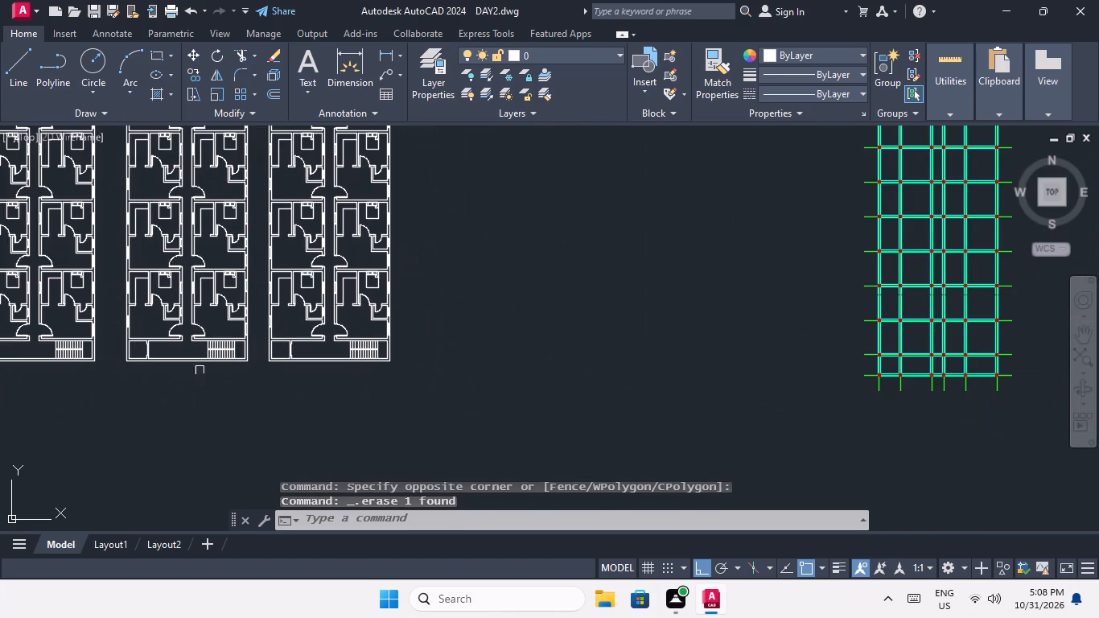
scroll(280, 350, up, 4)
scroll(352, 363, up, 4)
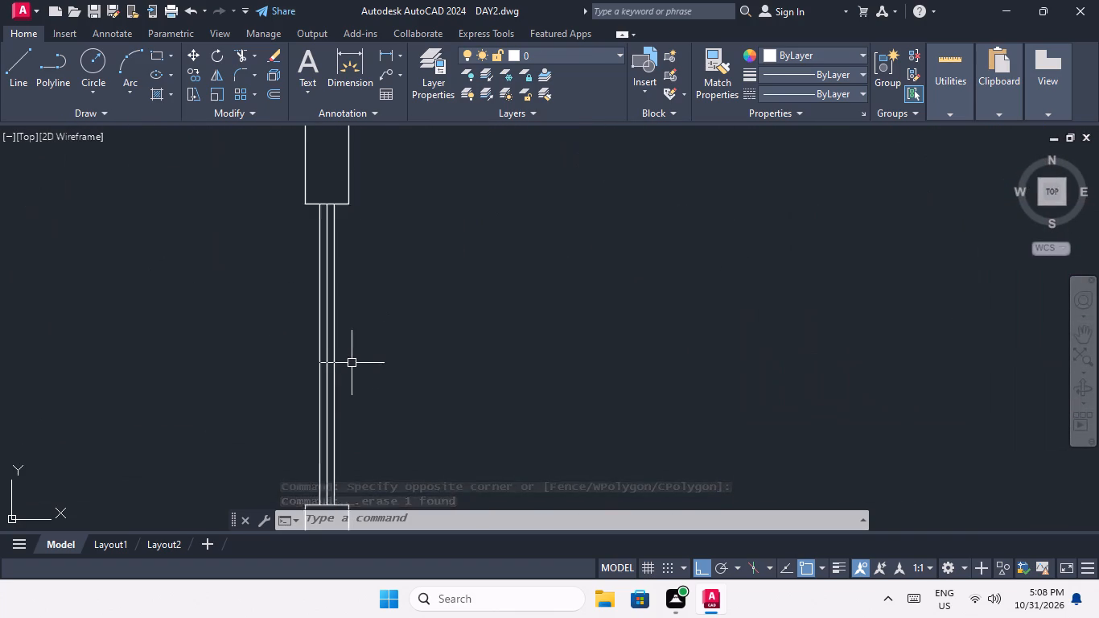
scroll(314, 369, up, 3)
drag(319, 364, 285, 406)
click(285, 406)
key(Delete)
Examine the stair passages and partition openings along the row of six floor plans.
scroll(294, 391, down, 5)
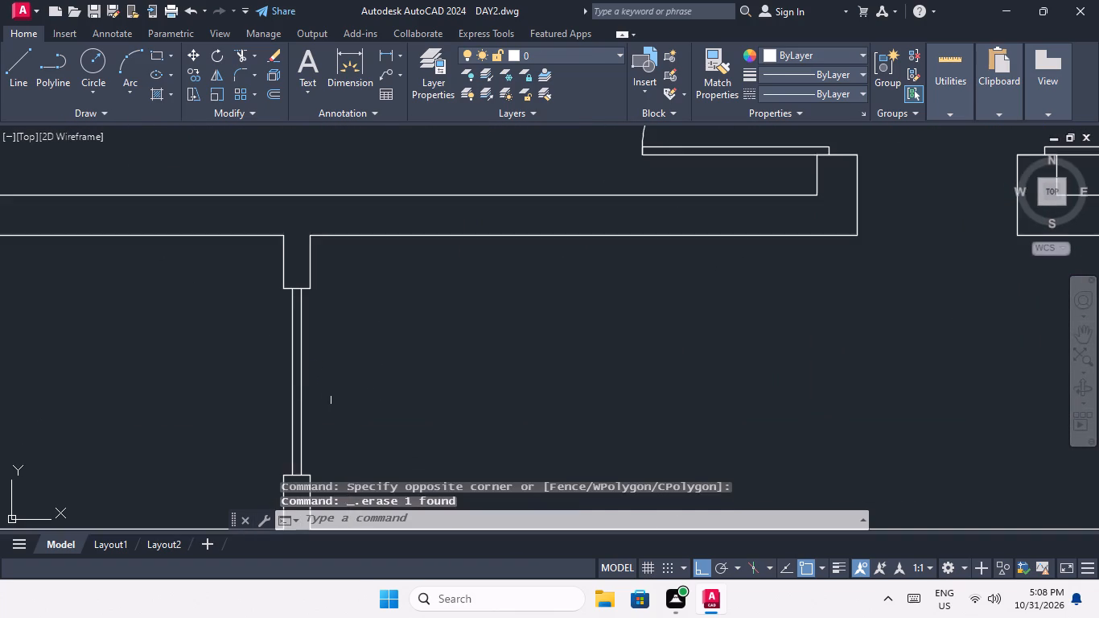
middle_drag(365, 394, 462, 389)
scroll(489, 385, down, 3)
middle_drag(393, 445, 529, 398)
middle_drag(451, 399, 676, 354)
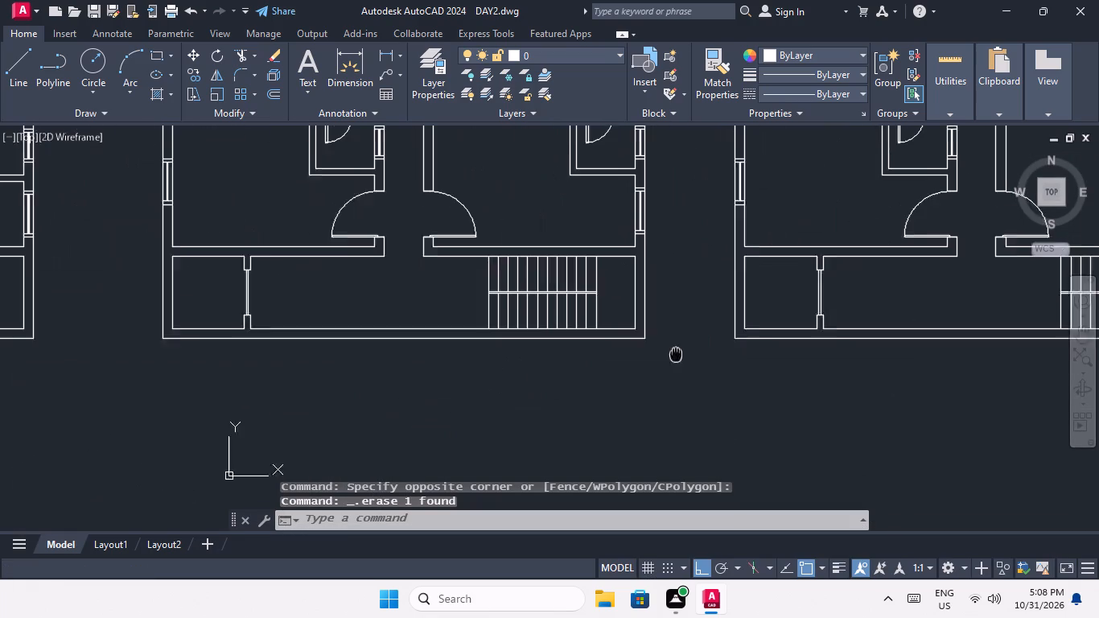
middle_drag(676, 354, 682, 353)
middle_drag(305, 411, 411, 395)
scroll(412, 395, down, 2)
middle_drag(412, 396, 410, 428)
middle_drag(413, 428, 540, 389)
scroll(508, 408, down, 2)
scroll(436, 406, up, 2)
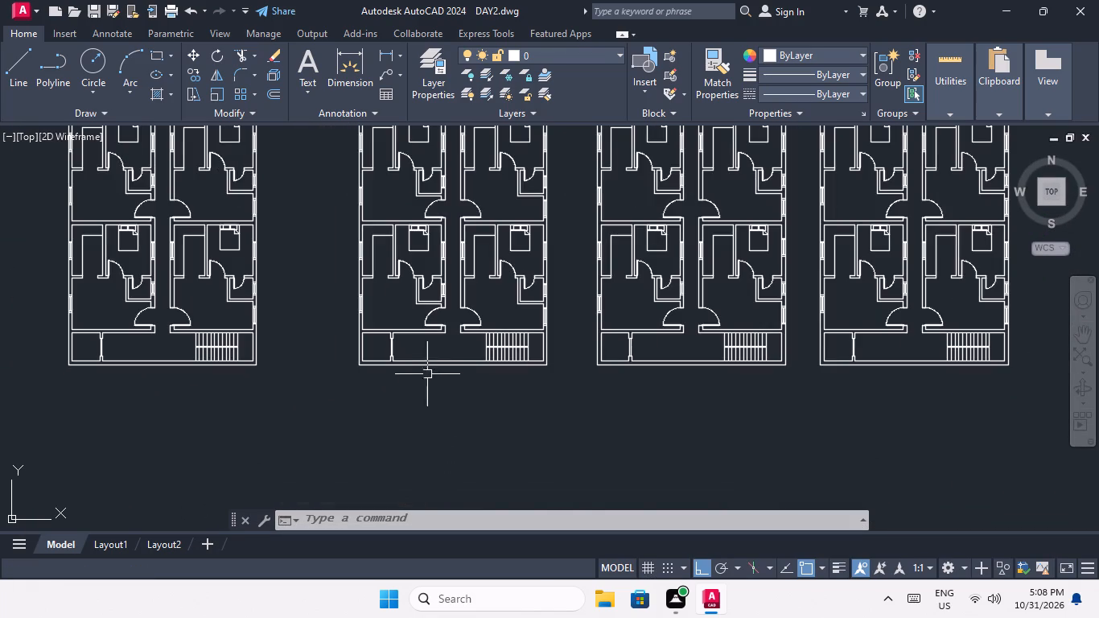
scroll(422, 370, up, 2)
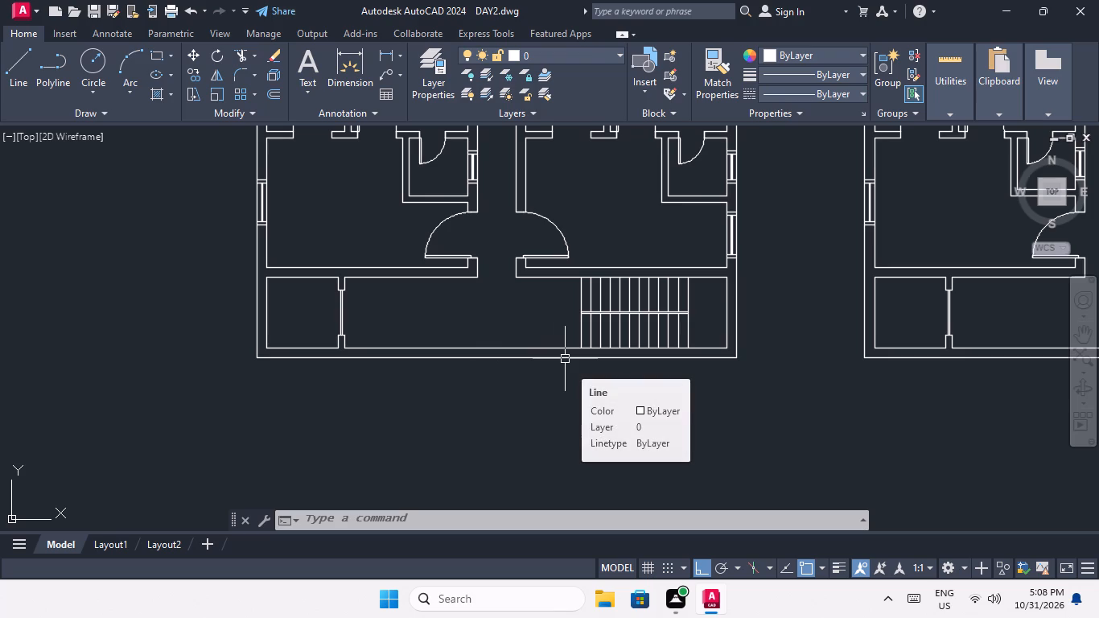
scroll(562, 363, down, 3)
scroll(488, 403, down, 1)
middle_drag(488, 403, 644, 401)
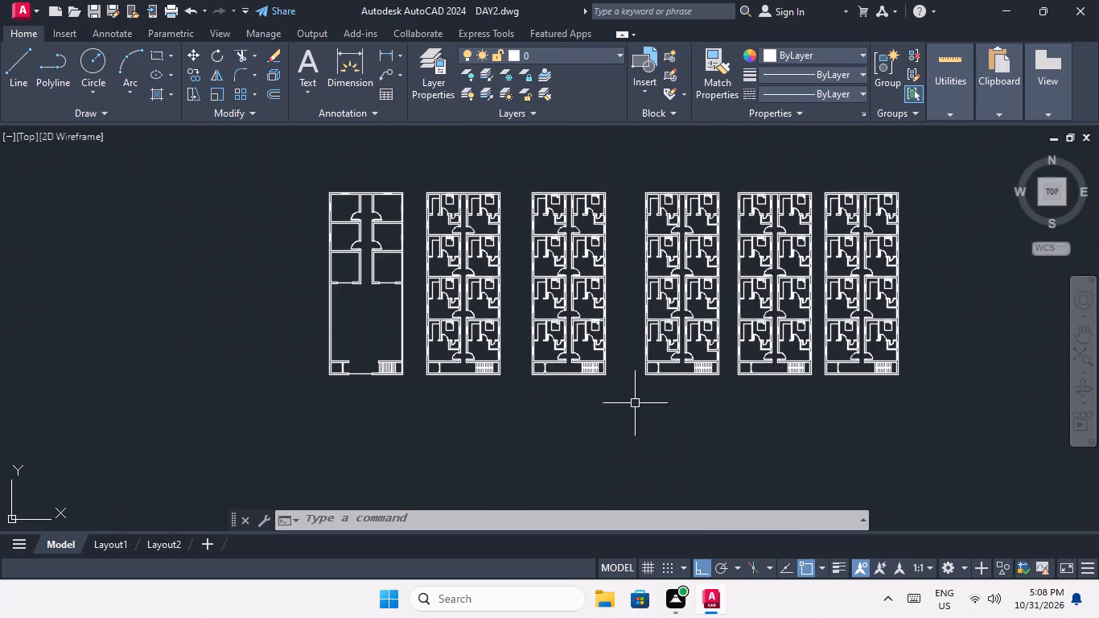
Draw a horizontal line across the first plan's stair, from the first tread's midpoint to the last tread's midpoint.
scroll(393, 380, up, 4)
middle_drag(393, 381, 477, 372)
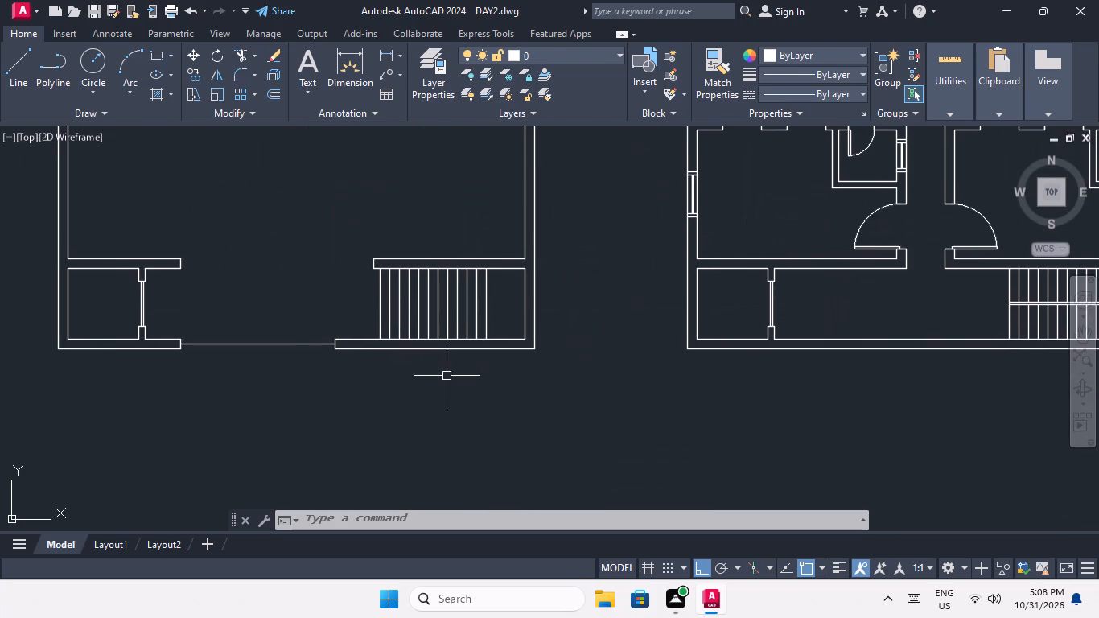
key(l)
key(space)
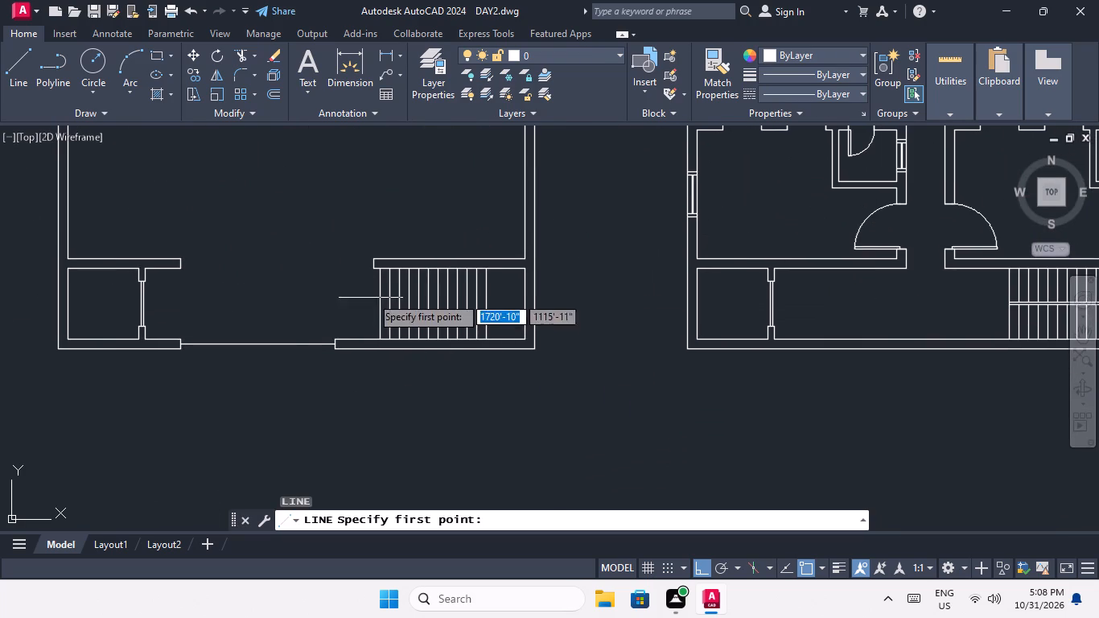
scroll(385, 323, up, 3)
drag(361, 242, 379, 249)
middle_drag(779, 257, 533, 311)
click(548, 294)
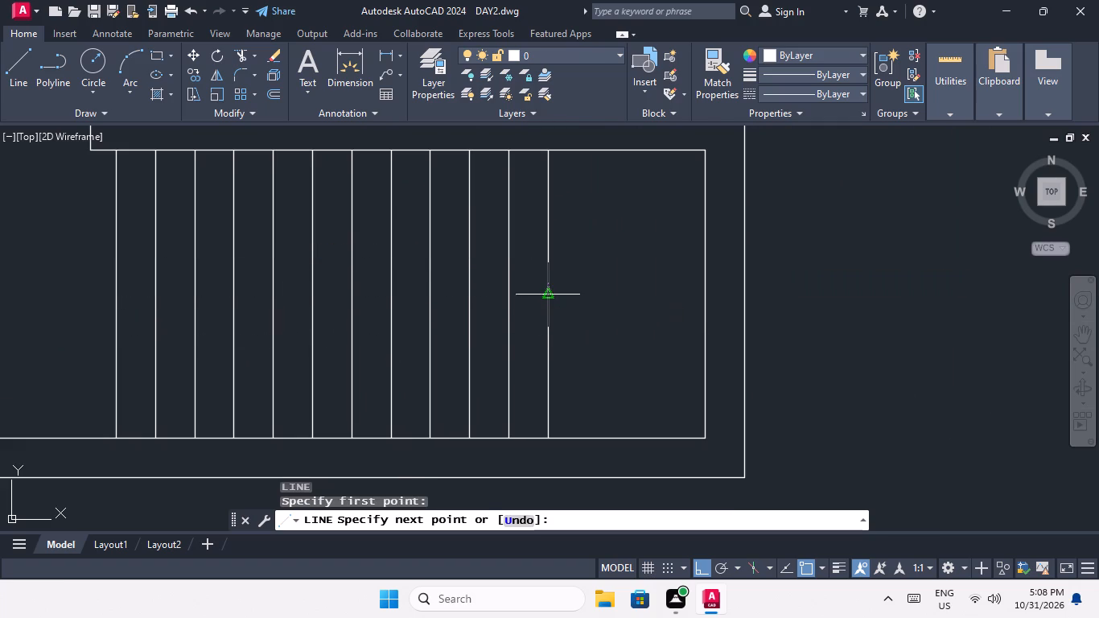
key(Escape)
key(Escape)
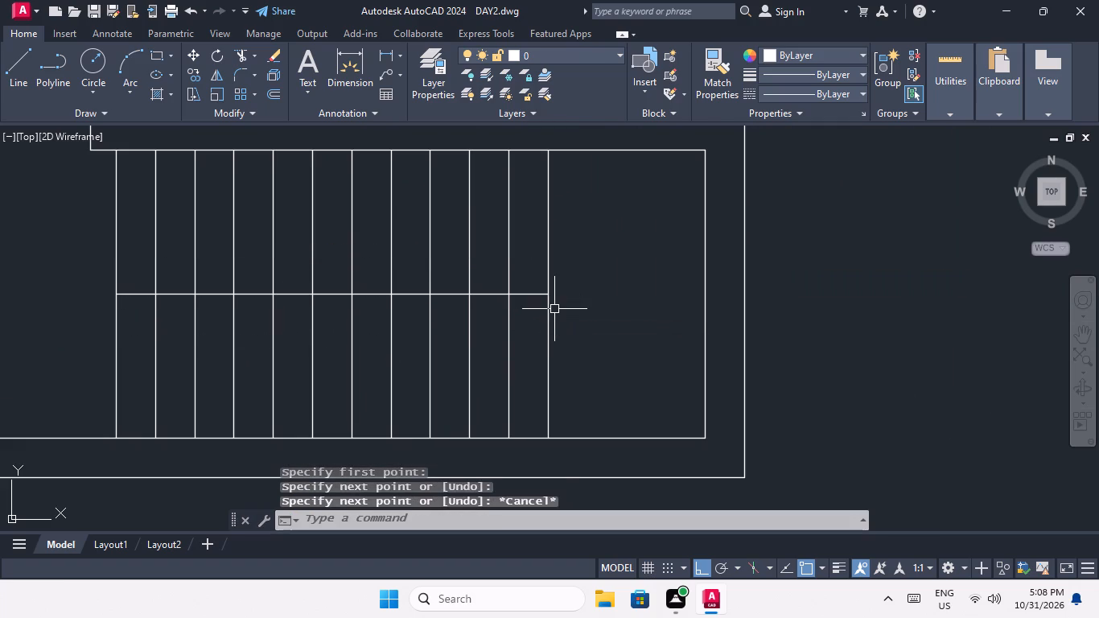
Offset the horizontal centre line of the first plan's stair 1" to both sides.
key(o)
key(Return)
text(1")
key(Return)
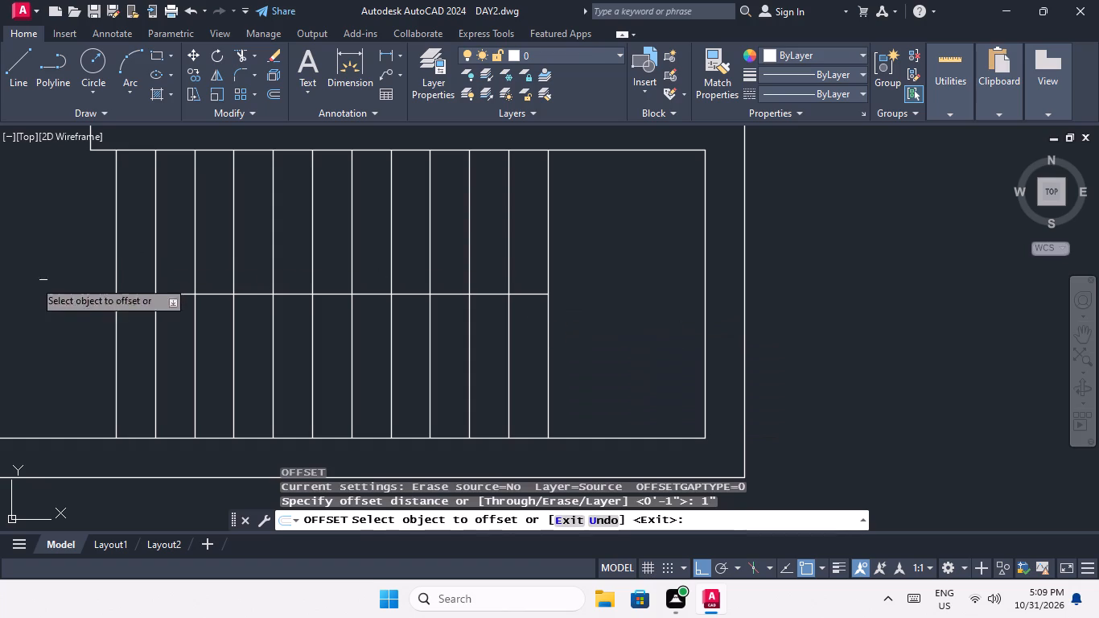
scroll(138, 290, up, 3)
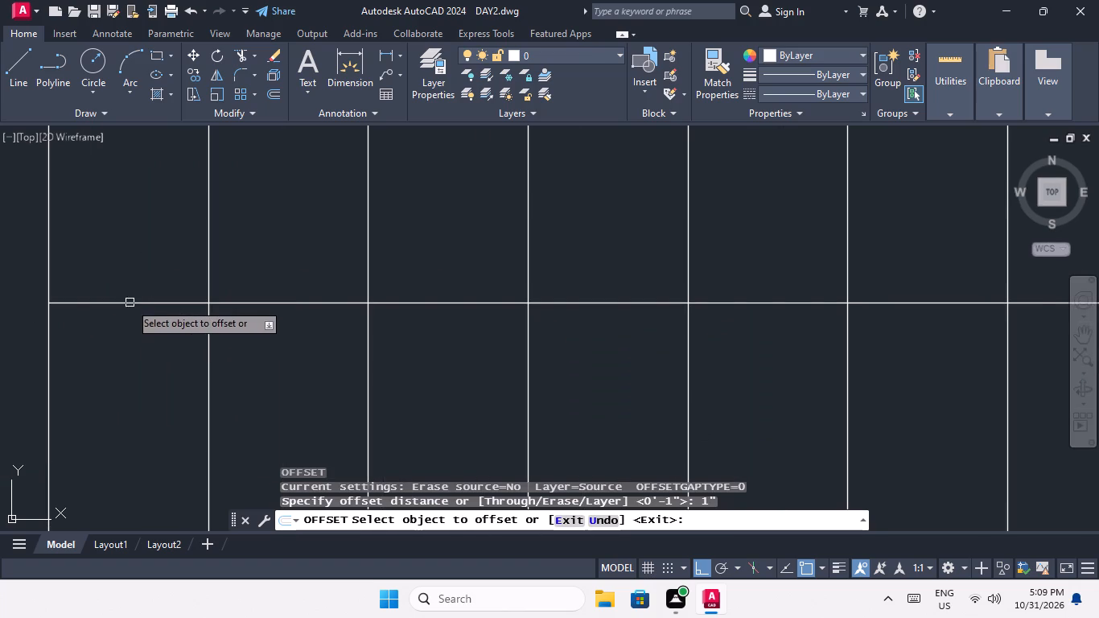
drag(130, 303, 129, 295)
click(136, 248)
drag(117, 303, 118, 316)
click(118, 344)
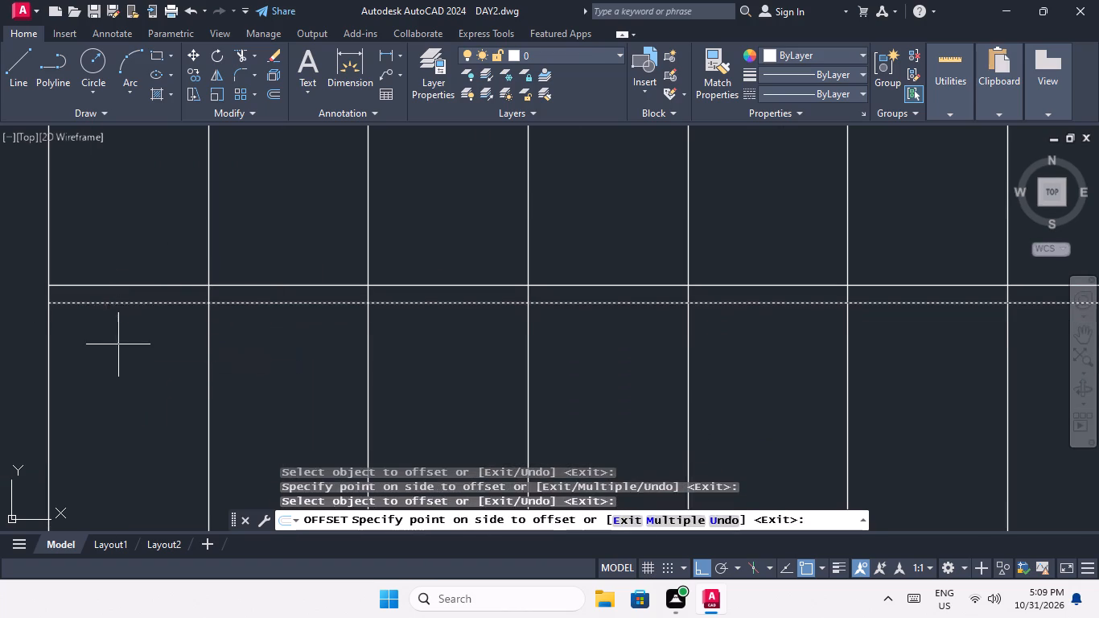
key(Escape)
key(Escape)
Erase the original centre line between the two offset lines on the first plan's stair.
scroll(130, 310, up, 2)
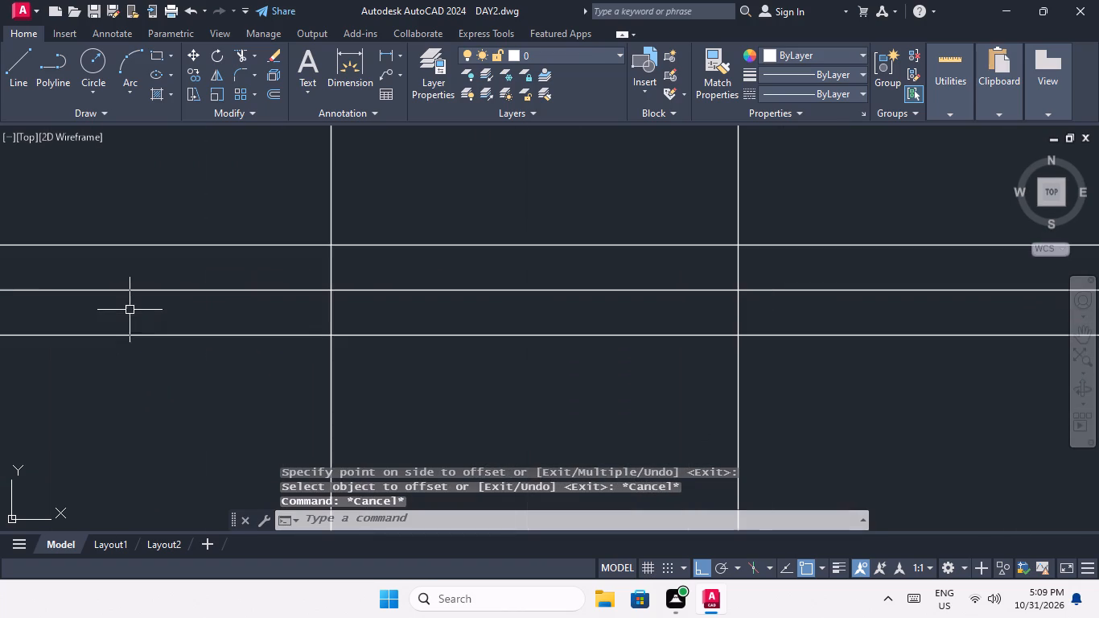
drag(142, 313, 136, 306)
click(121, 275)
key(Delete)
Trim the four intermediate tread lines nearest the landing between the double divider lines of the first plan's stair.
scroll(125, 286, down, 5)
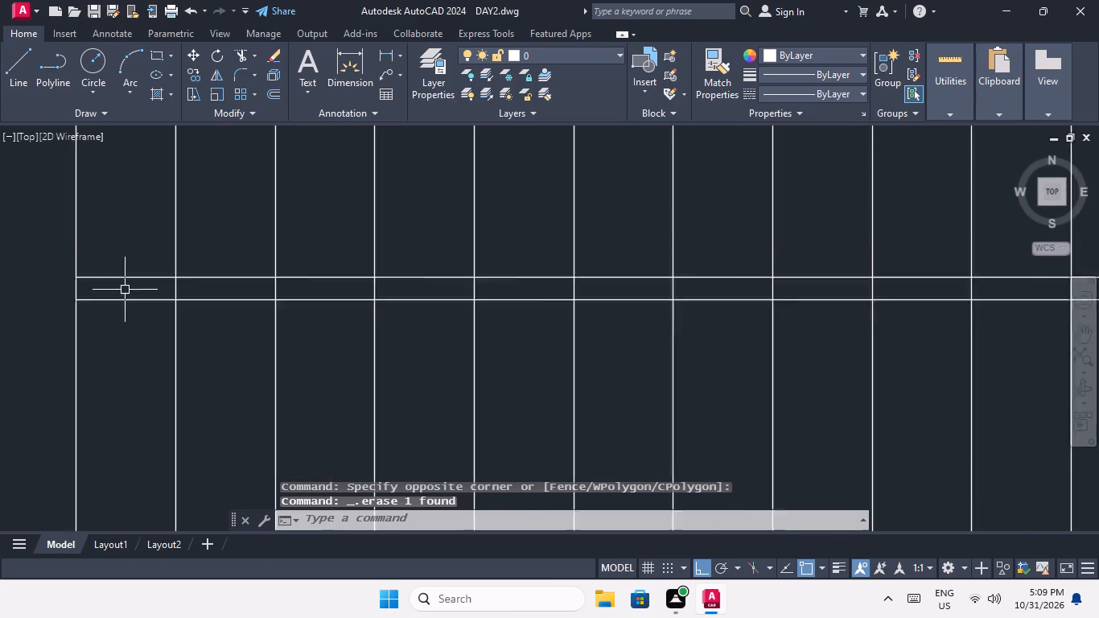
key(Escape)
key(Escape)
text(tr)
scroll(158, 342, up, 1)
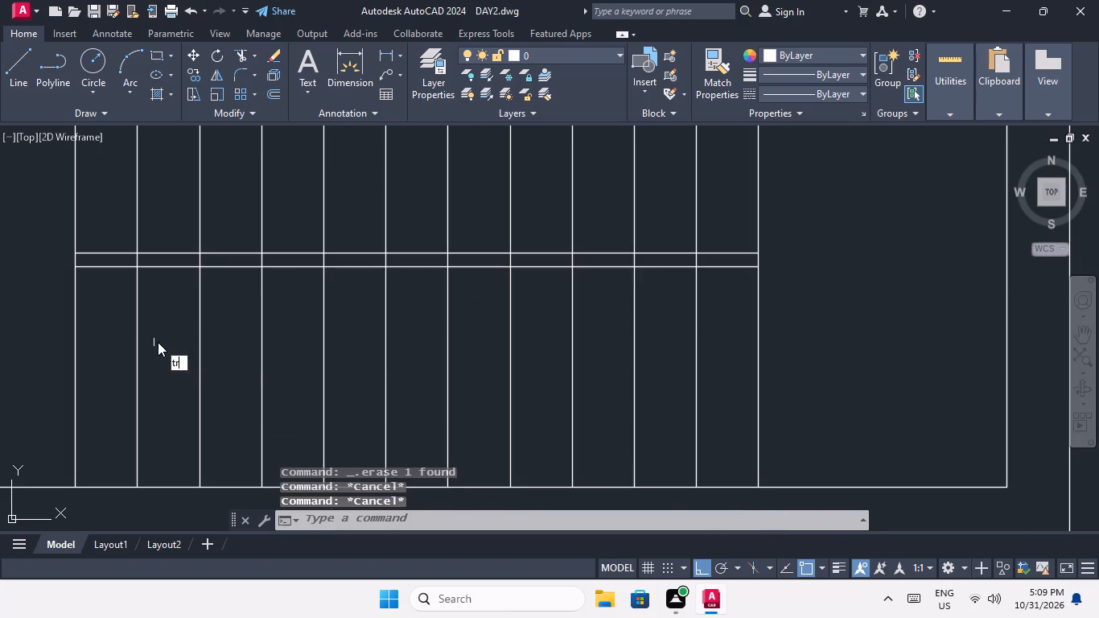
key(space)
key(space)
scroll(728, 262, up, 3)
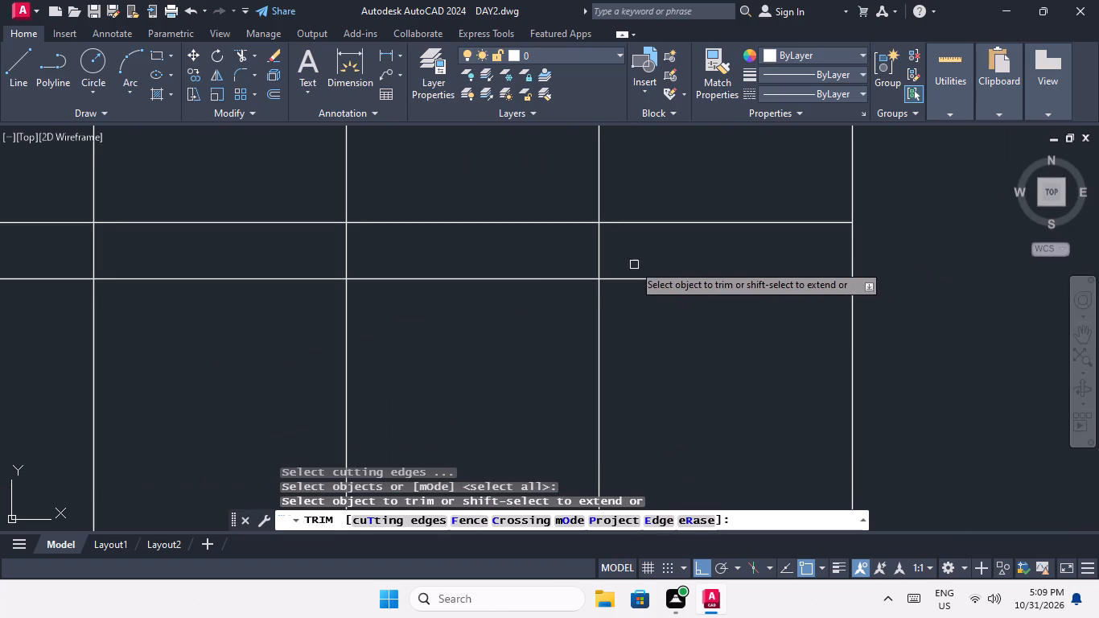
drag(636, 245, 556, 264)
click(274, 270)
middle_drag(283, 266, 461, 266)
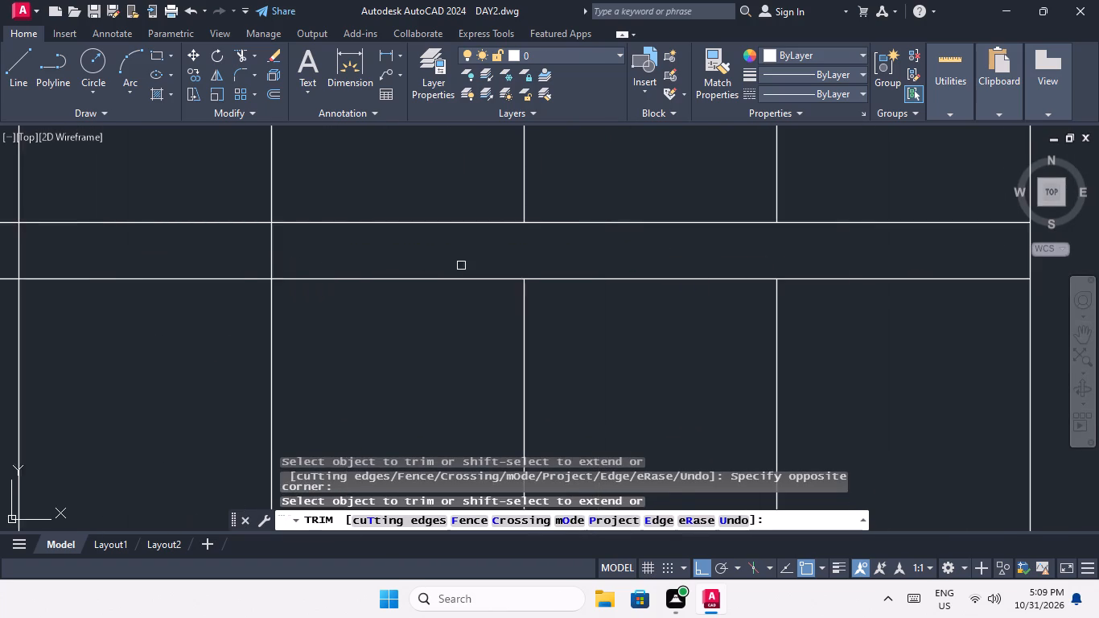
scroll(455, 263, down, 2)
click(383, 258)
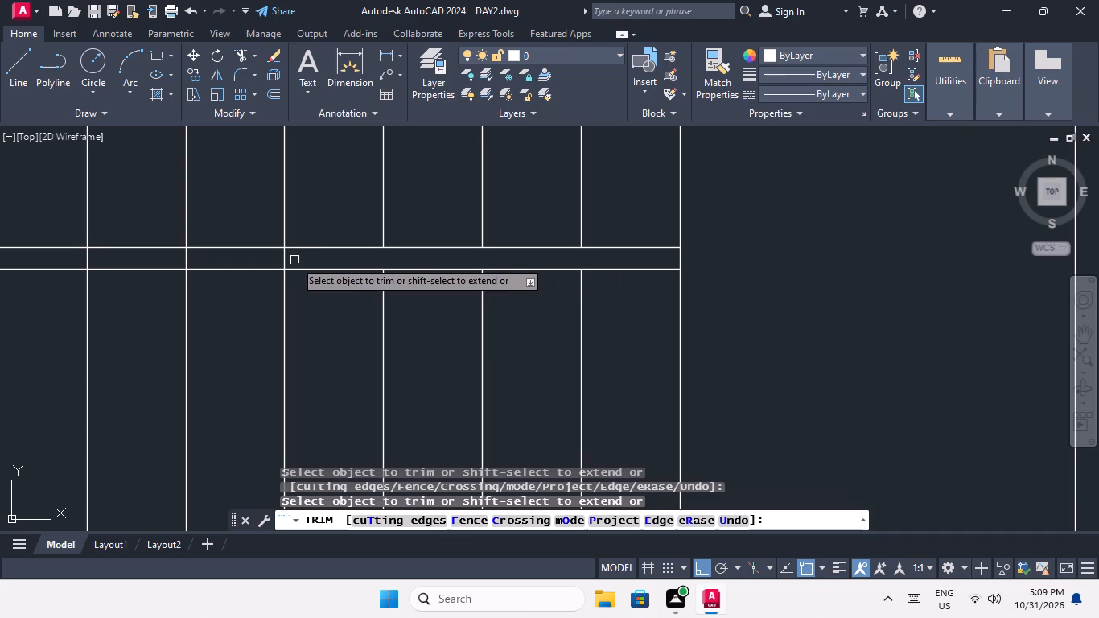
click(282, 262)
Trim the remaining six intermediate tread lines between the divider lines, leaving the first and last tread lines whole.
middle_drag(286, 261, 599, 265)
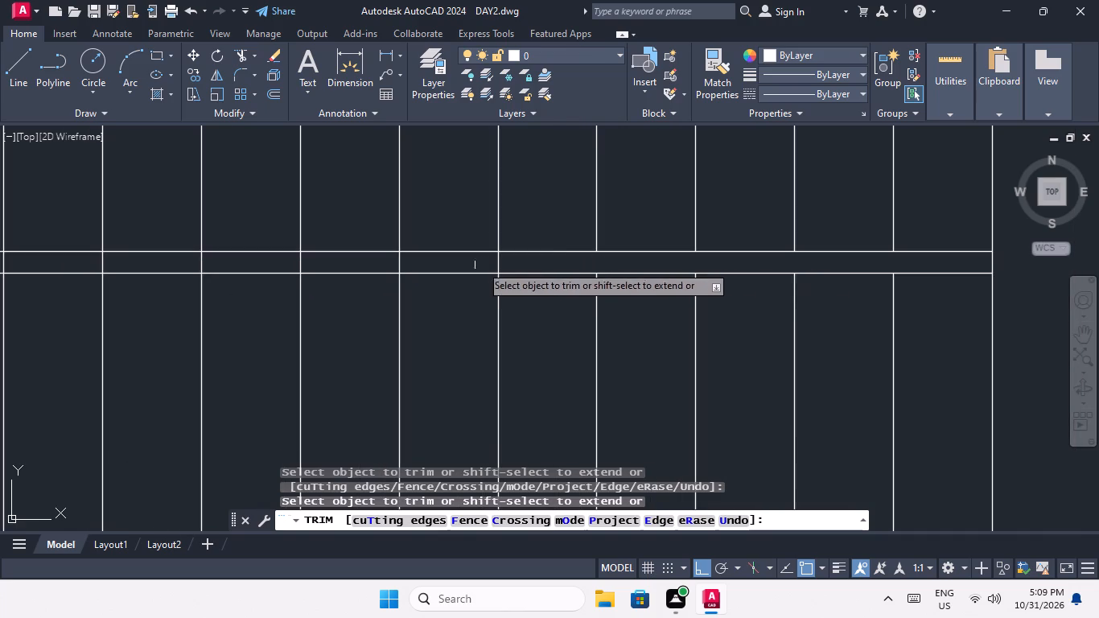
scroll(497, 263, up, 2)
drag(520, 253, 456, 262)
click(221, 268)
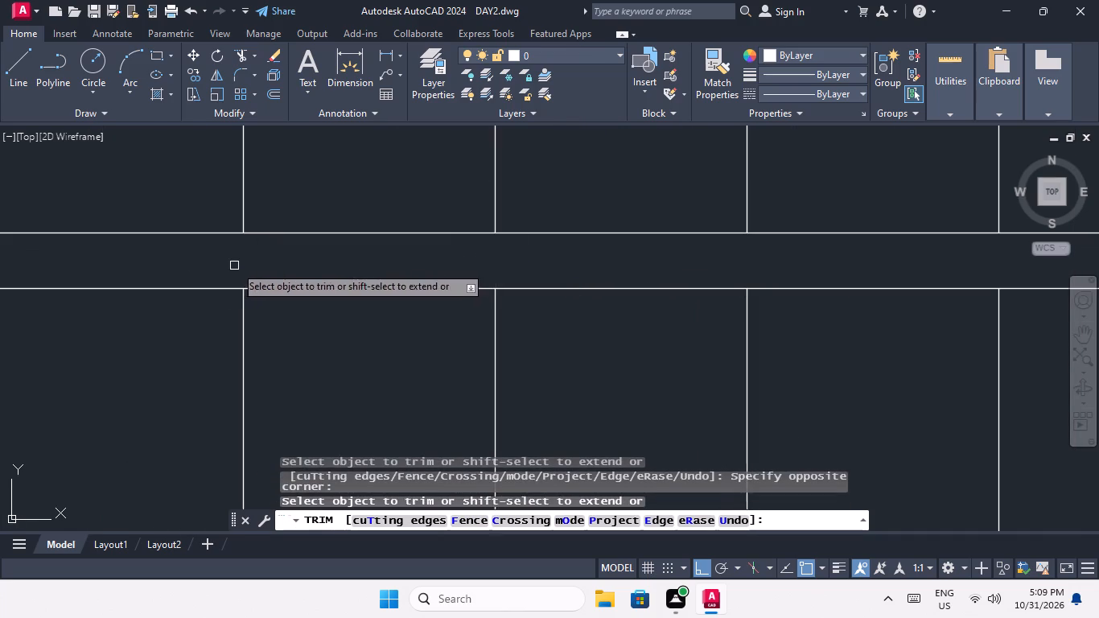
middle_drag(238, 266, 537, 278)
scroll(513, 278, down, 2)
scroll(400, 282, up, 1)
drag(455, 270, 425, 274)
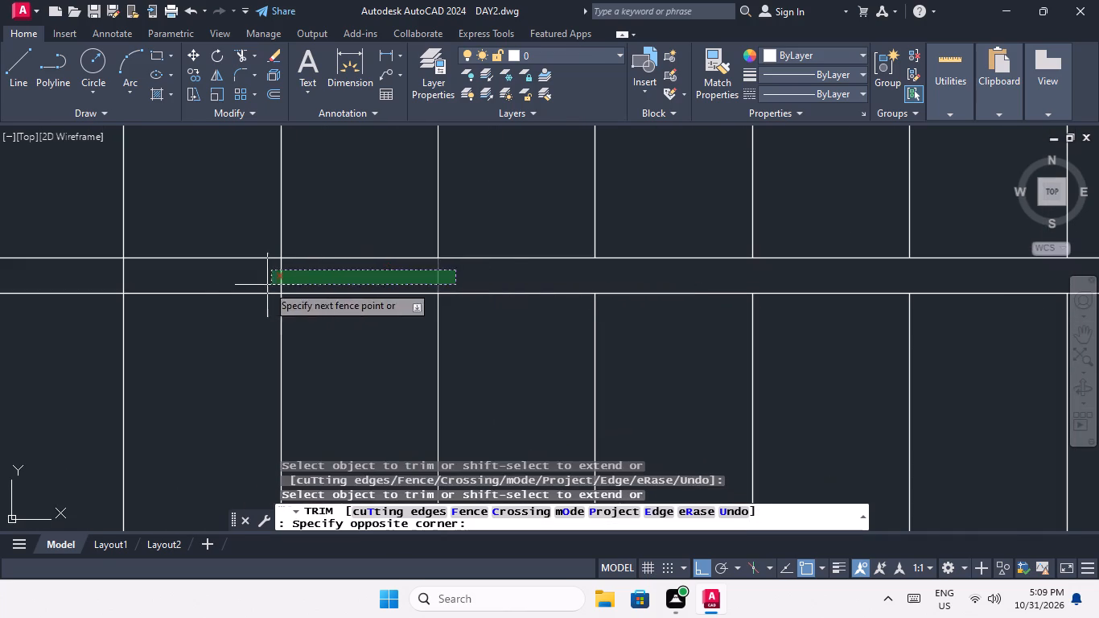
click(245, 285)
scroll(251, 282, up, 1)
middle_drag(253, 282, 487, 282)
scroll(467, 281, down, 2)
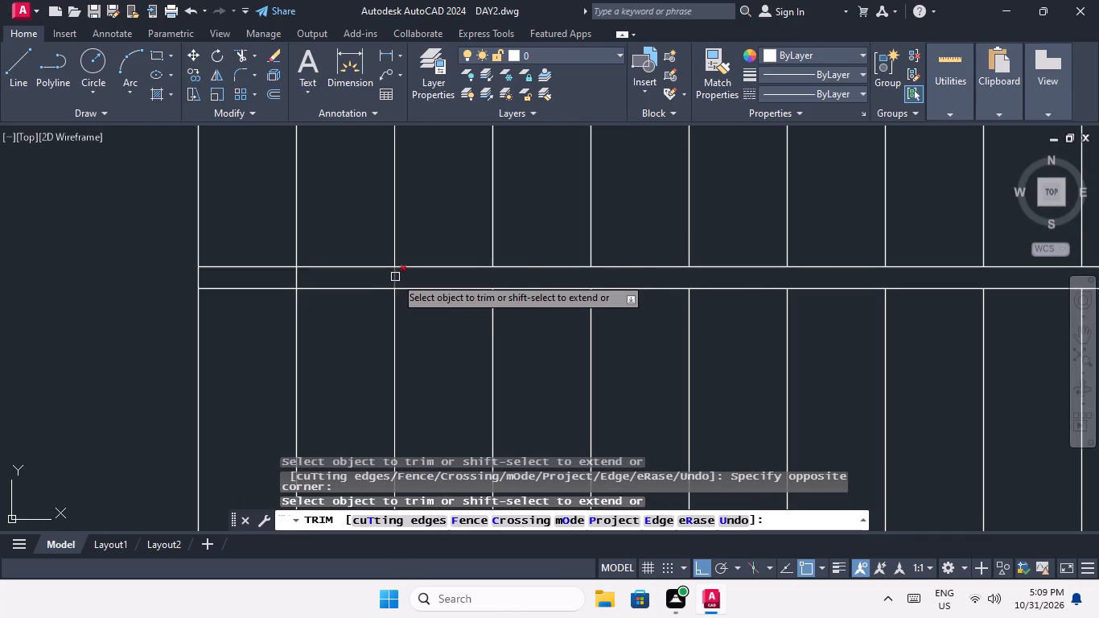
click(395, 277)
click(299, 280)
scroll(299, 279, down, 2)
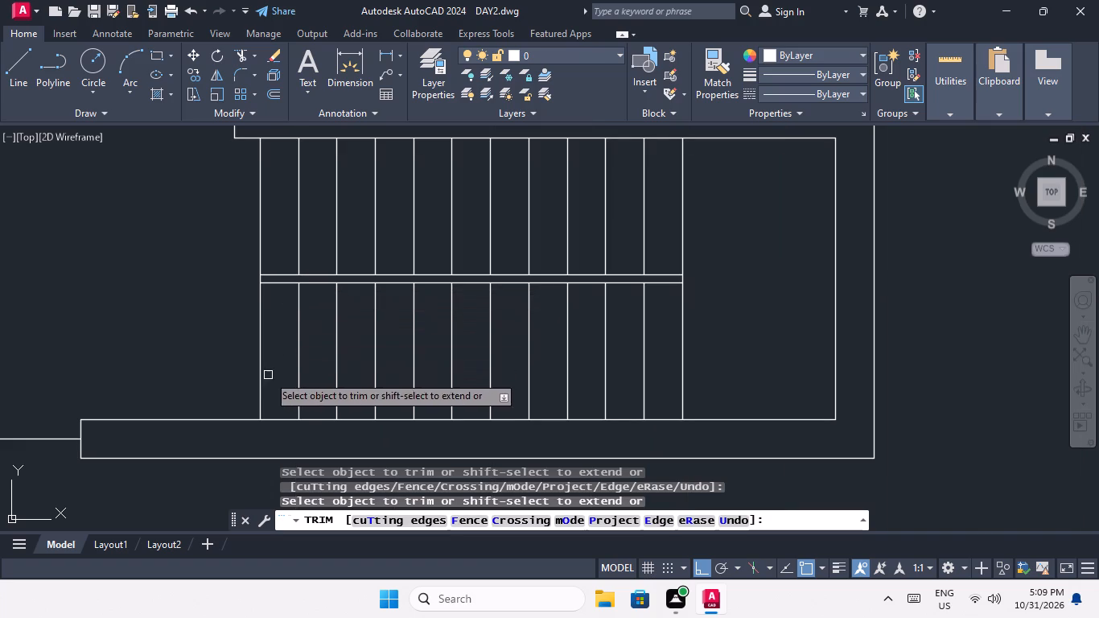
key(Escape)
key(Escape)
key(Escape)
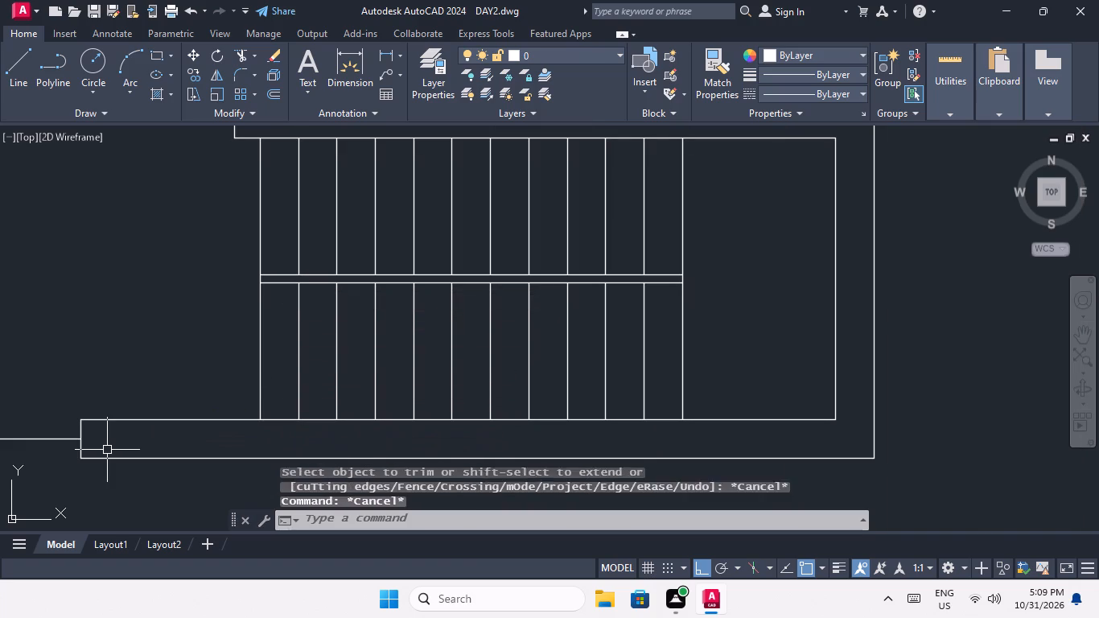
key(Escape)
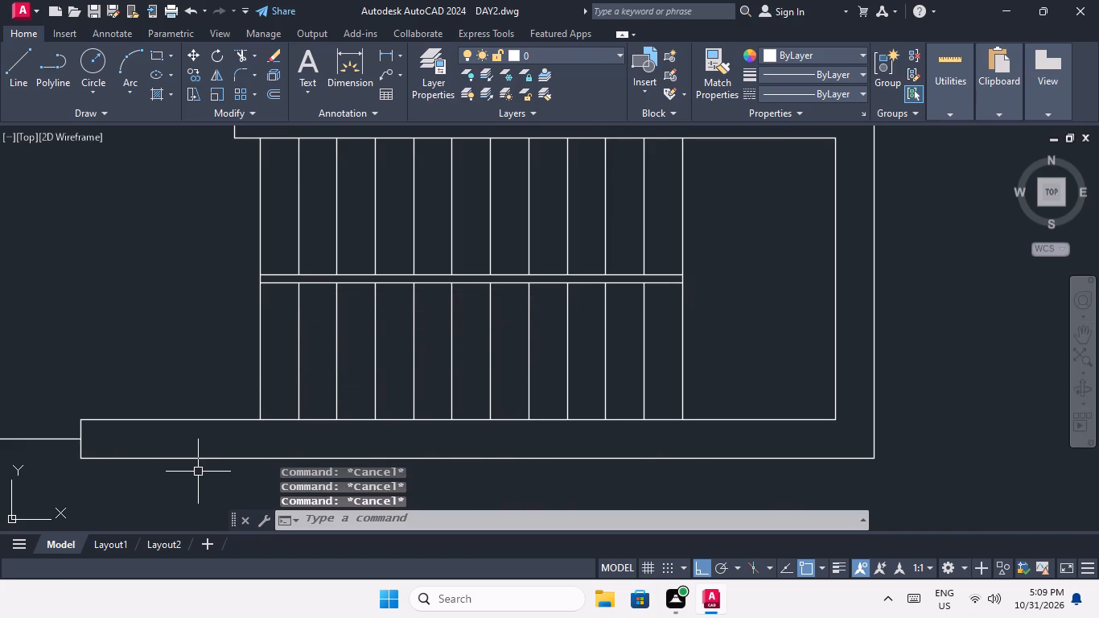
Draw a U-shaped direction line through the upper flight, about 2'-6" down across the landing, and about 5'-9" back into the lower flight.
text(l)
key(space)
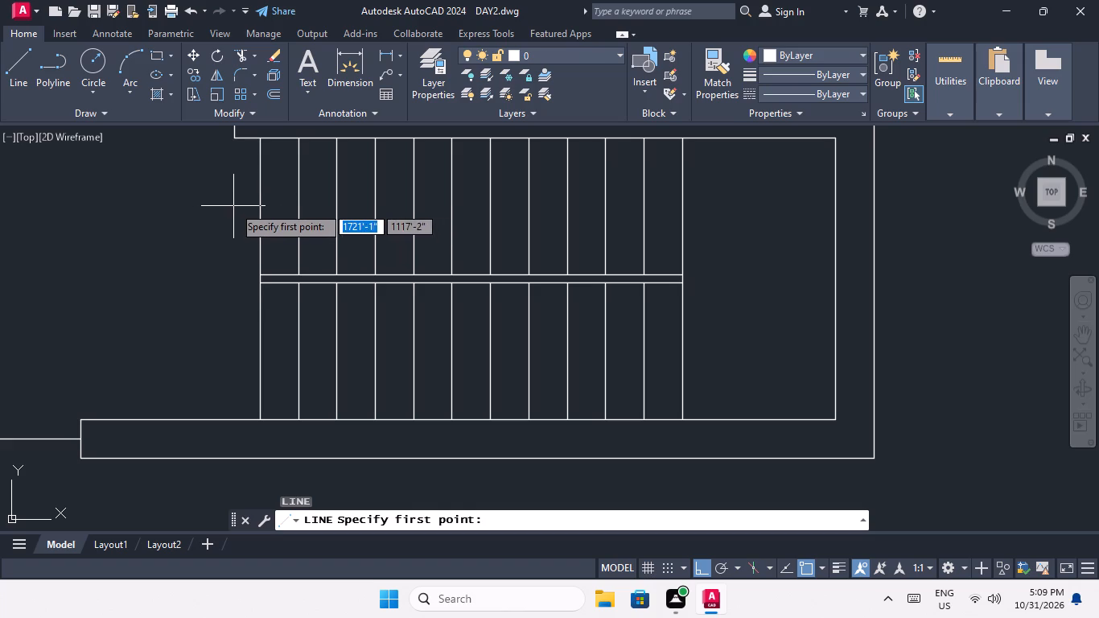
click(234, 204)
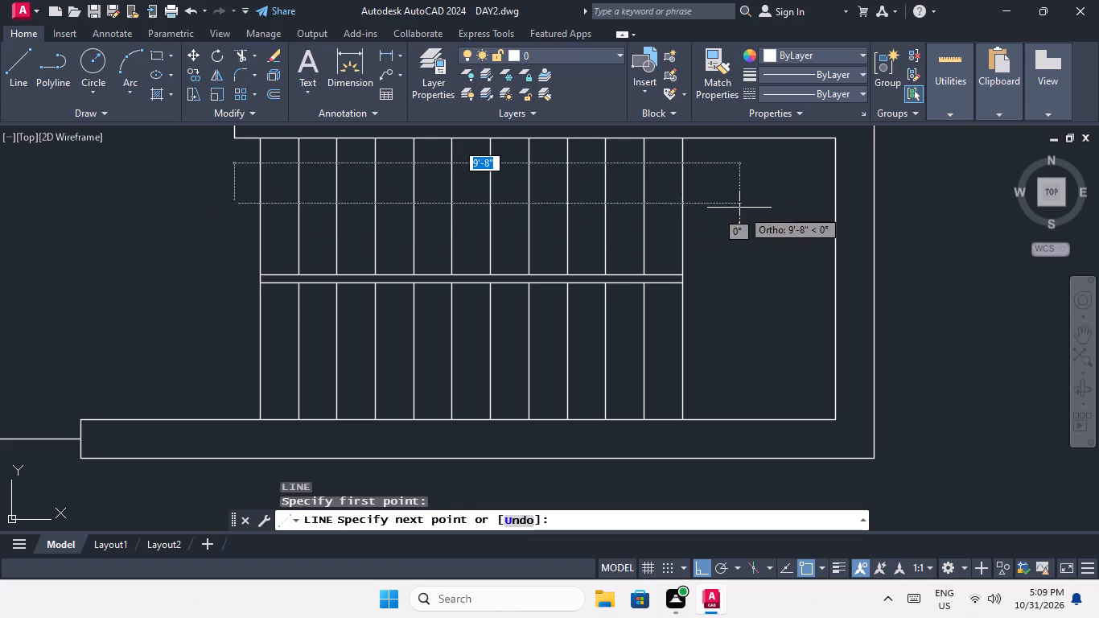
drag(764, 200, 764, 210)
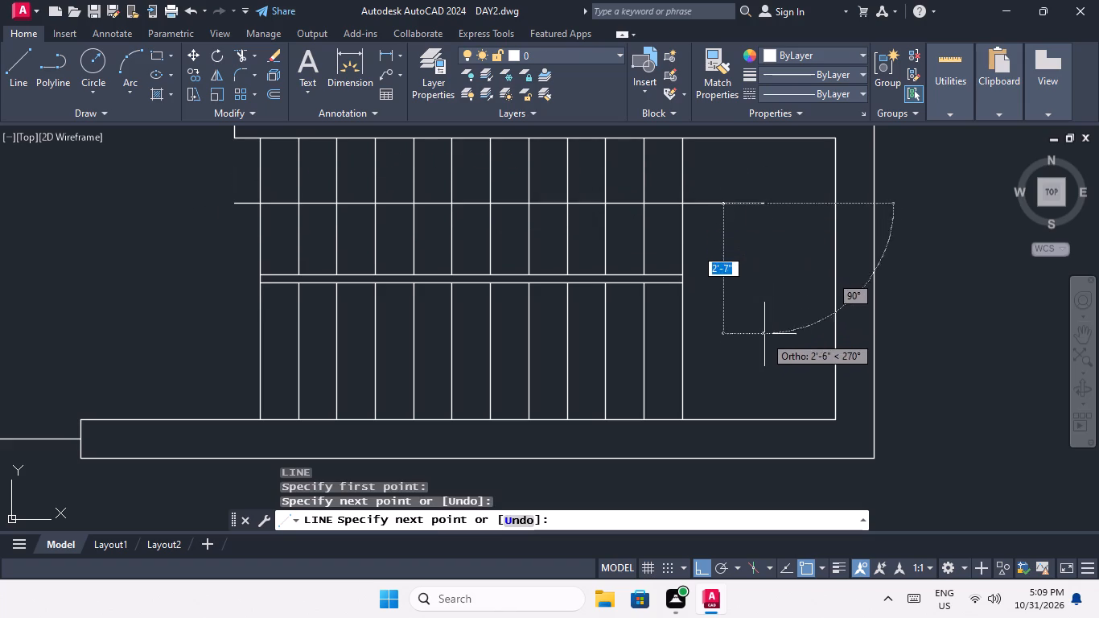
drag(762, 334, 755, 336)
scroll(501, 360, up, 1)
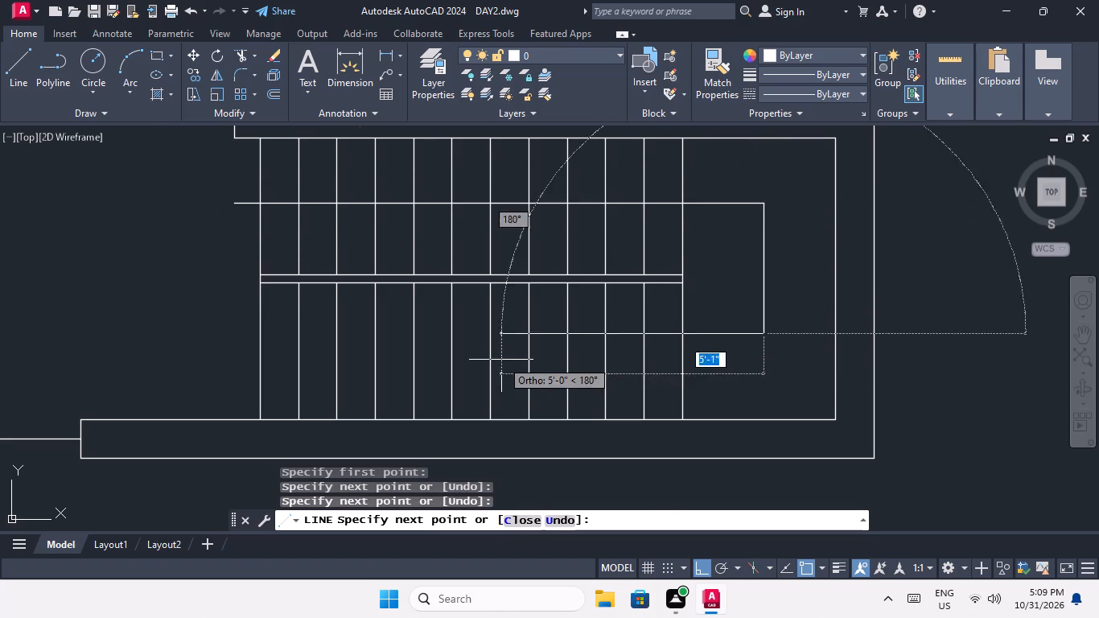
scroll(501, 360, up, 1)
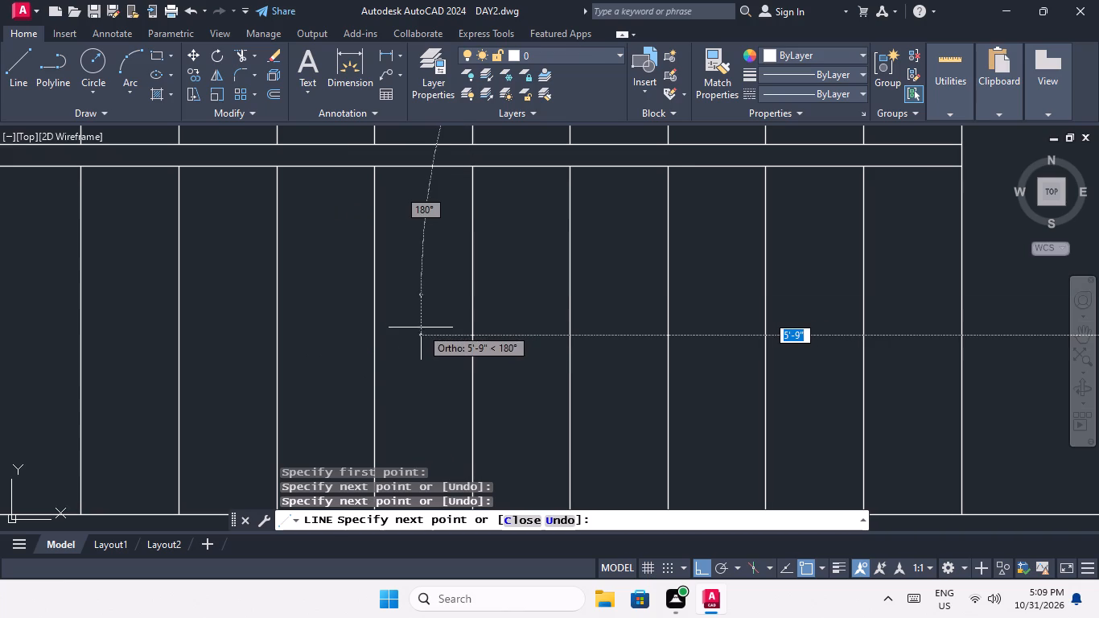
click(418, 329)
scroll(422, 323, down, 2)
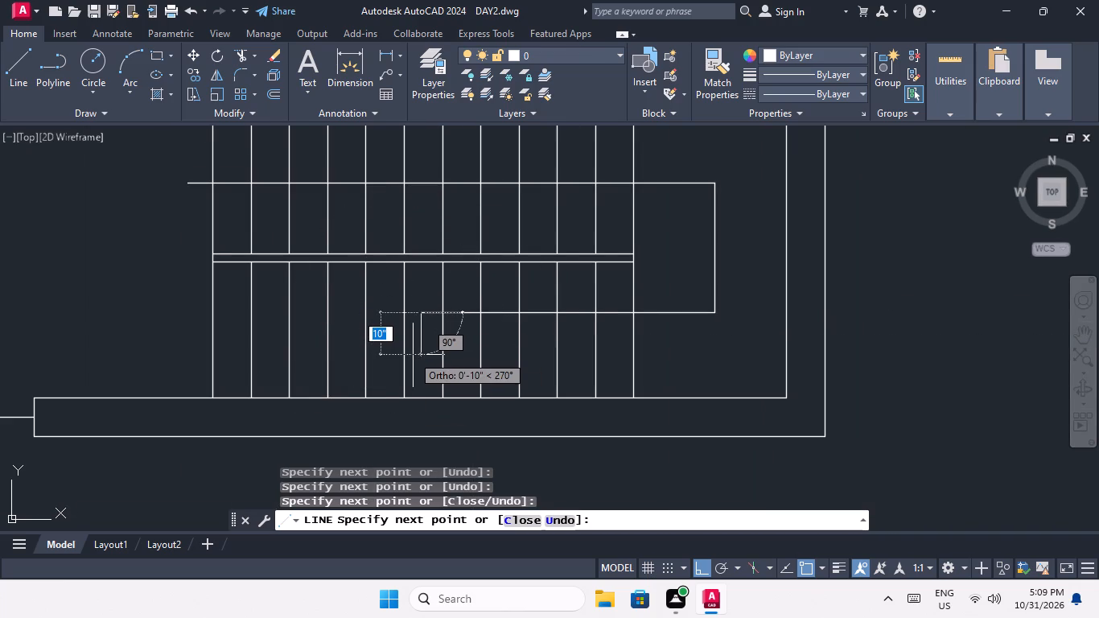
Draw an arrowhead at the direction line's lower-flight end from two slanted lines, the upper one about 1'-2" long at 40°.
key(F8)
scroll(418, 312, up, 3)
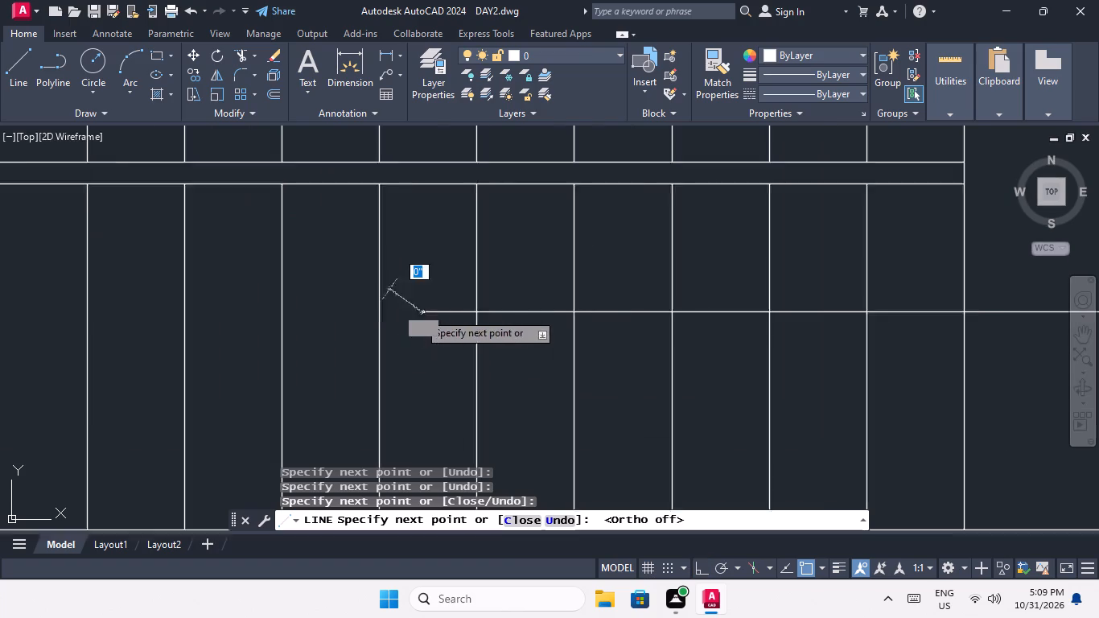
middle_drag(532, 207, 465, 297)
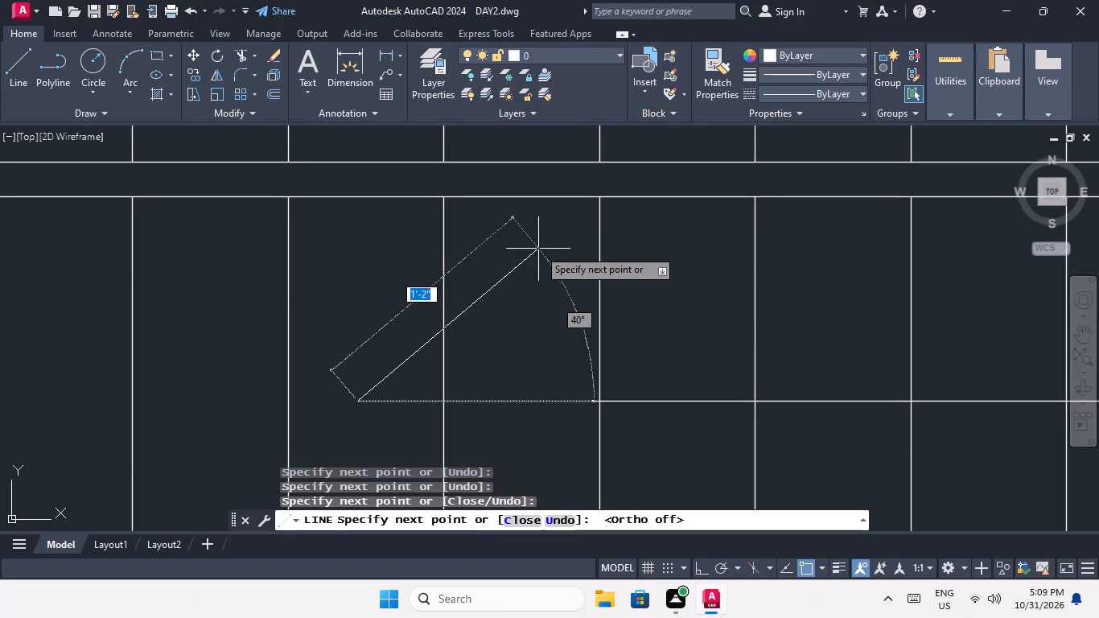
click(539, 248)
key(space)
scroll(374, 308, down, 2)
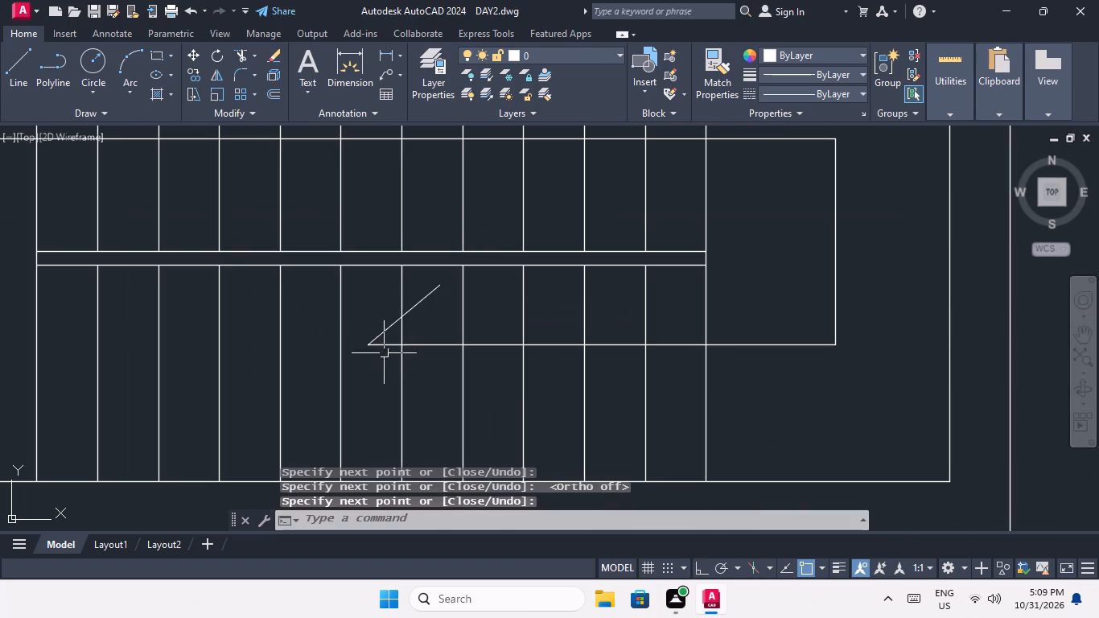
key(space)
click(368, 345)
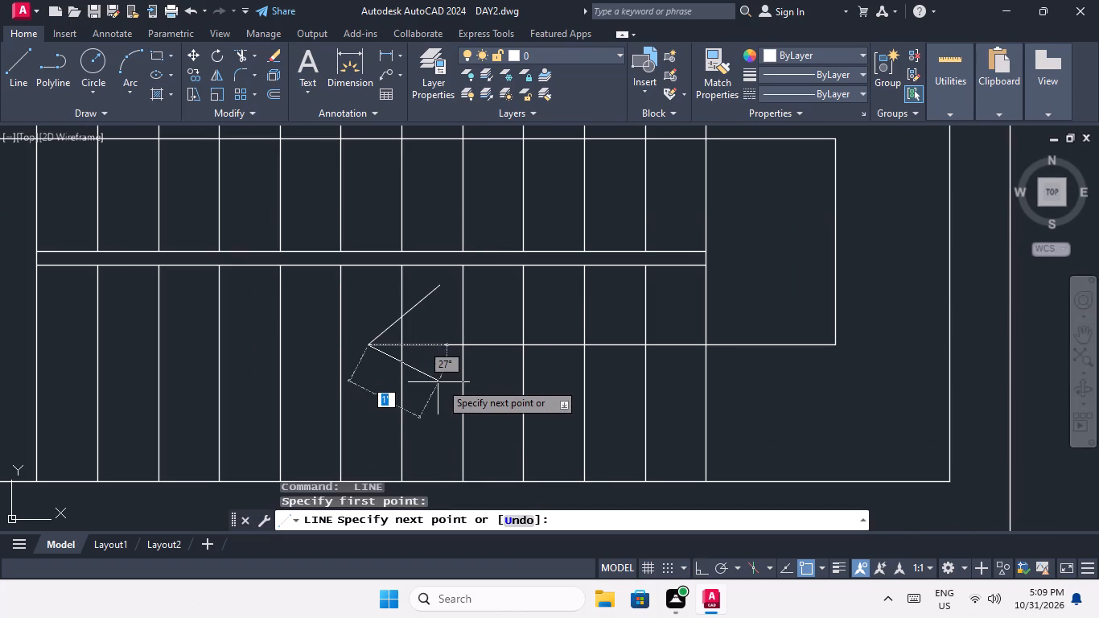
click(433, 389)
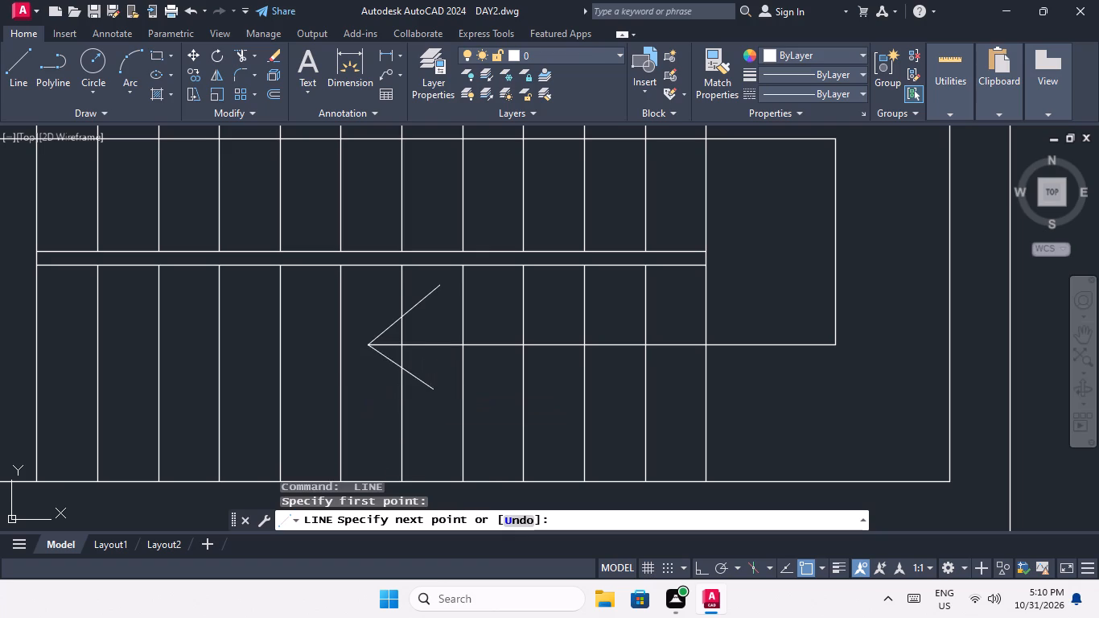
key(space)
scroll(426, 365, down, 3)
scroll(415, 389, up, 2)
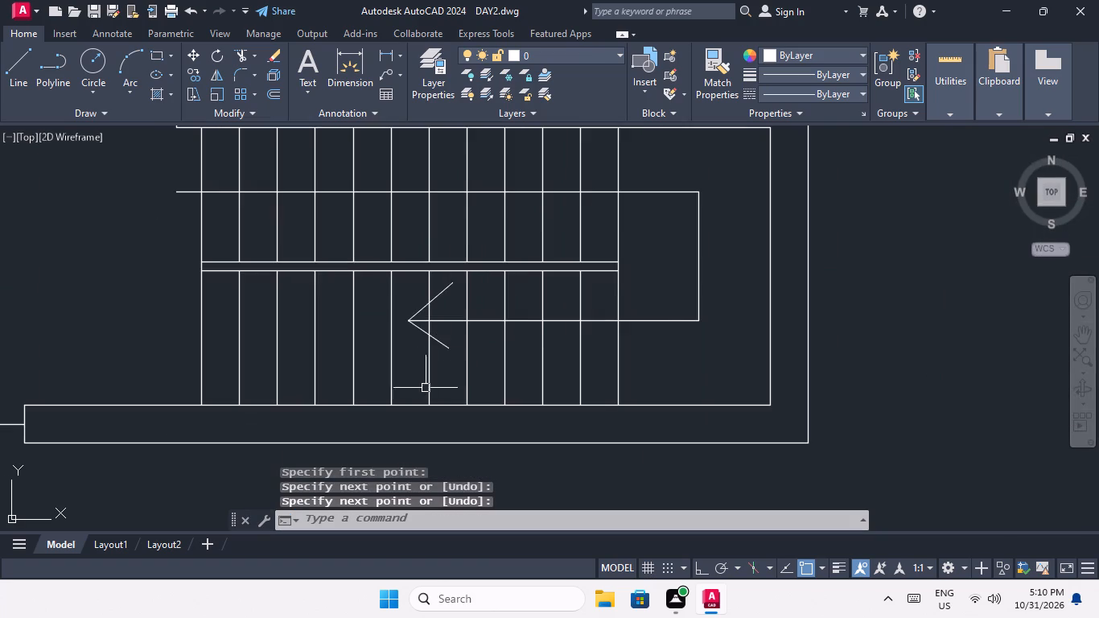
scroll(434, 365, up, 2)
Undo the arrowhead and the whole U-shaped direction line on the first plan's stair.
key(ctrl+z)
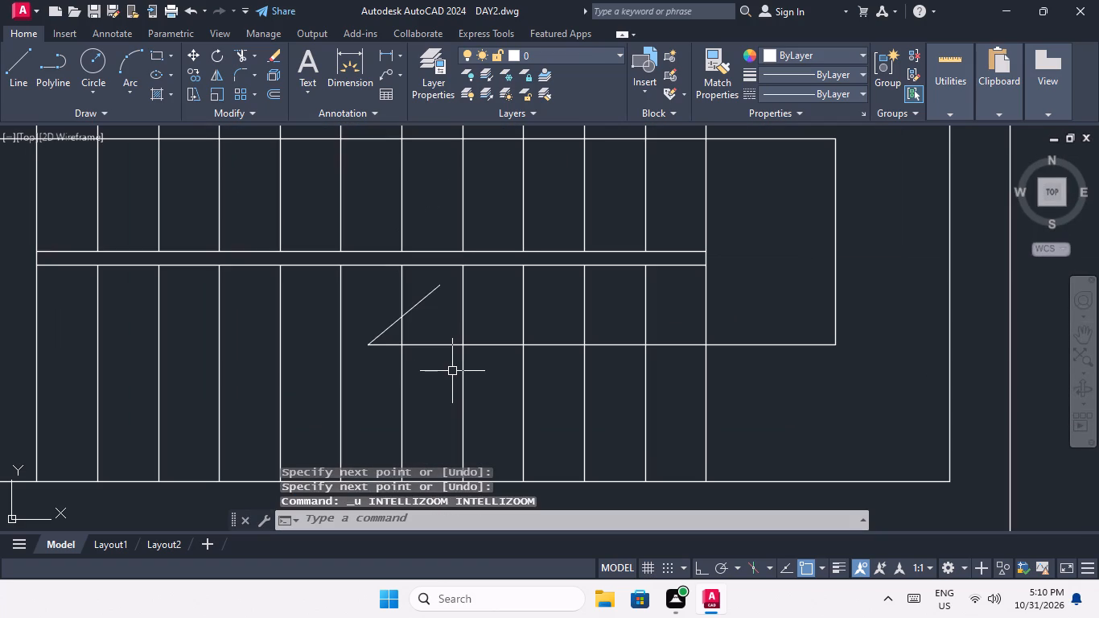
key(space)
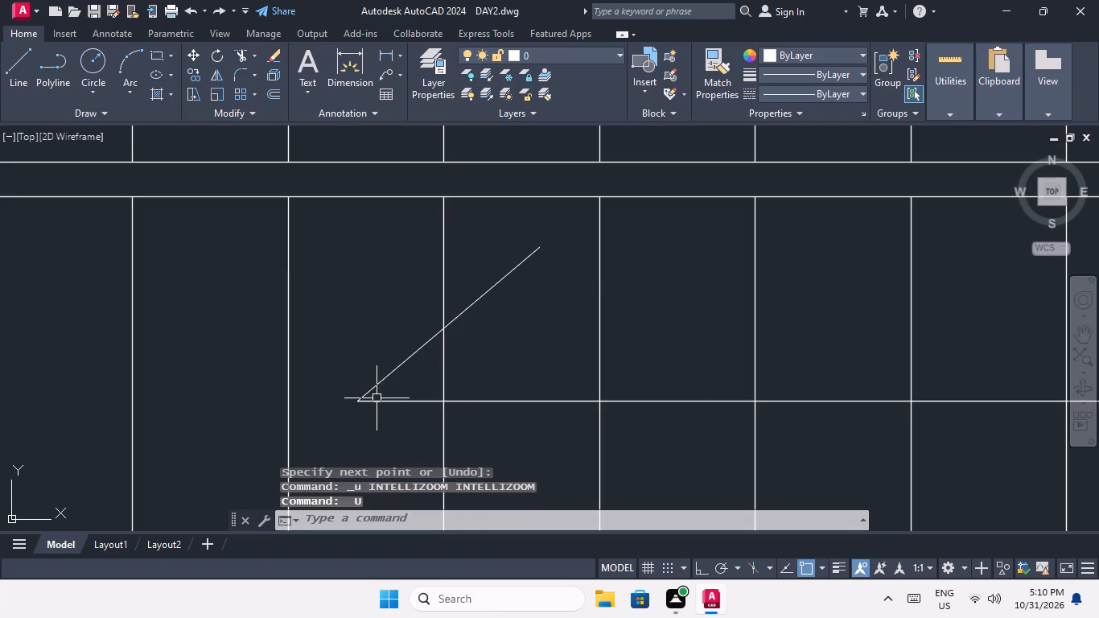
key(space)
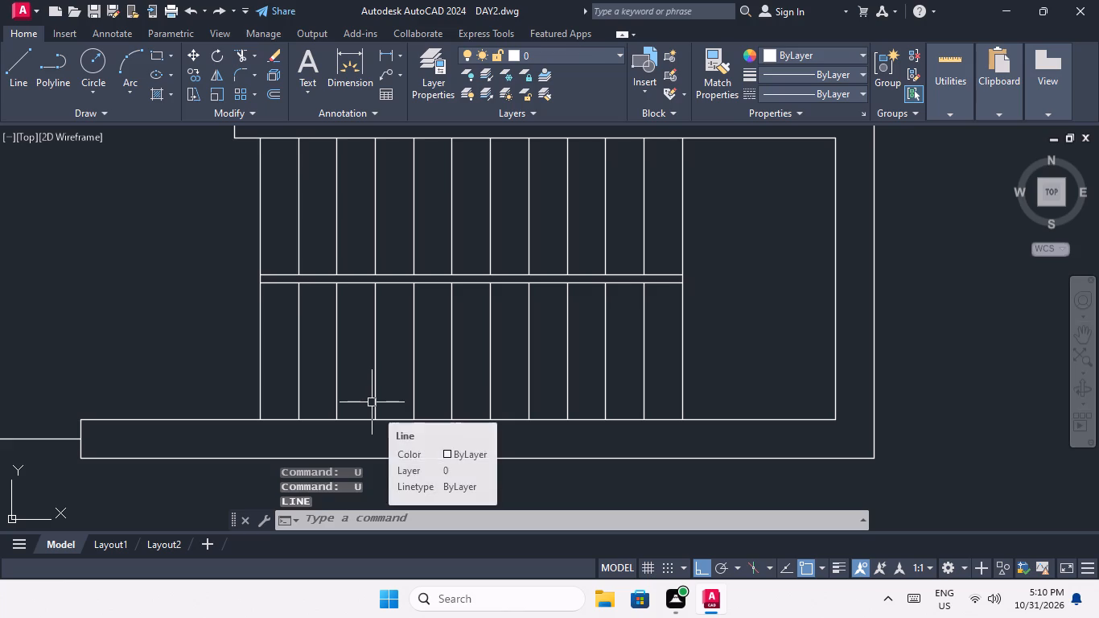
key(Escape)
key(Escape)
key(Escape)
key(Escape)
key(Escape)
Draw a U-shaped direction line from outside the first tread through the upper flight, about 2'-8" down the landing, and back into the lower flight.
scroll(373, 399, down, 3)
middle_drag(372, 393, 299, 373)
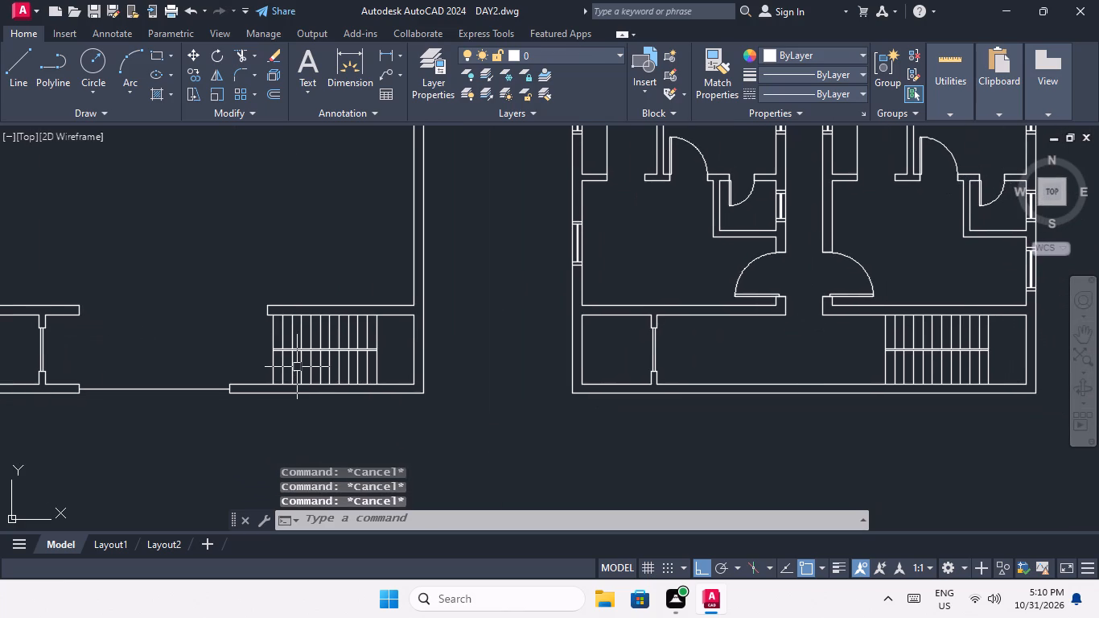
text(l)
key(space)
scroll(256, 335, up, 4)
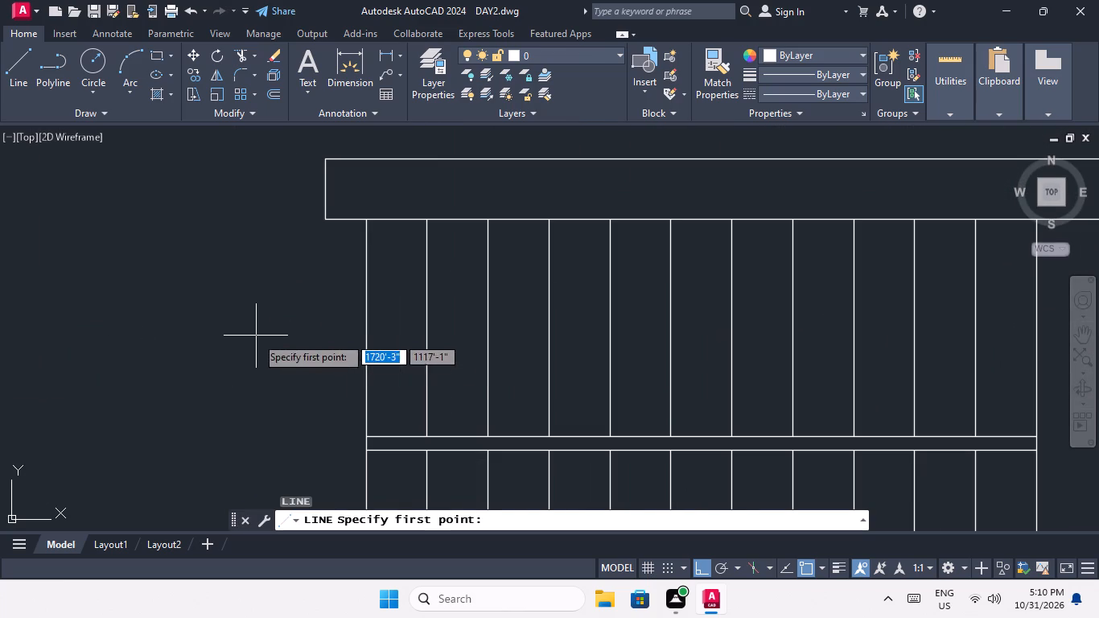
click(332, 336)
middle_drag(570, 330, 350, 316)
middle_drag(714, 275, 377, 208)
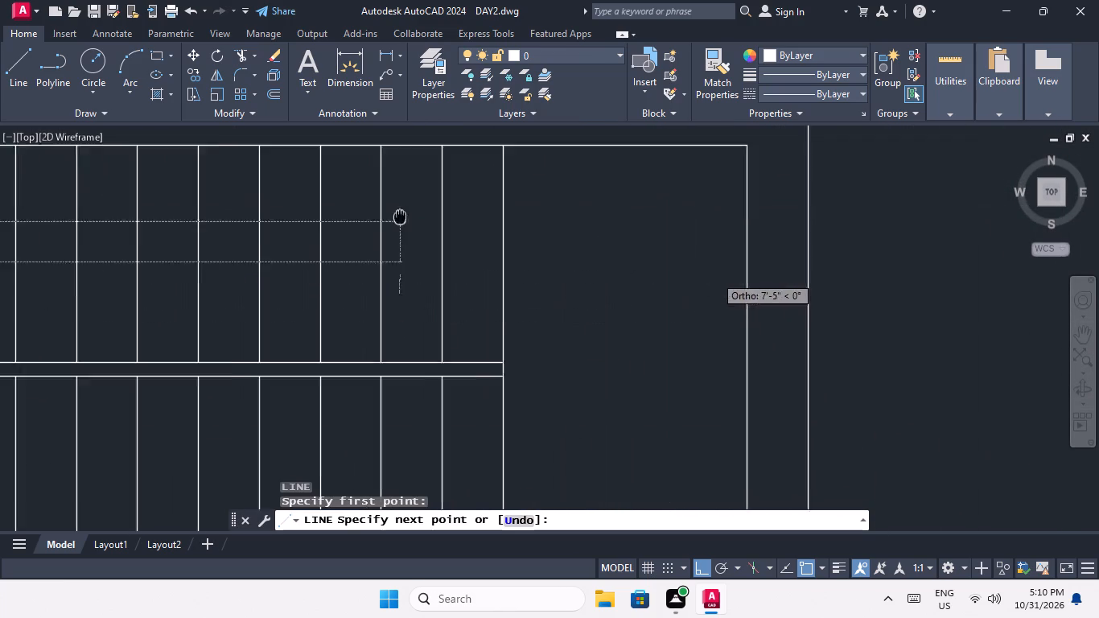
middle_drag(377, 208, 371, 204)
click(586, 257)
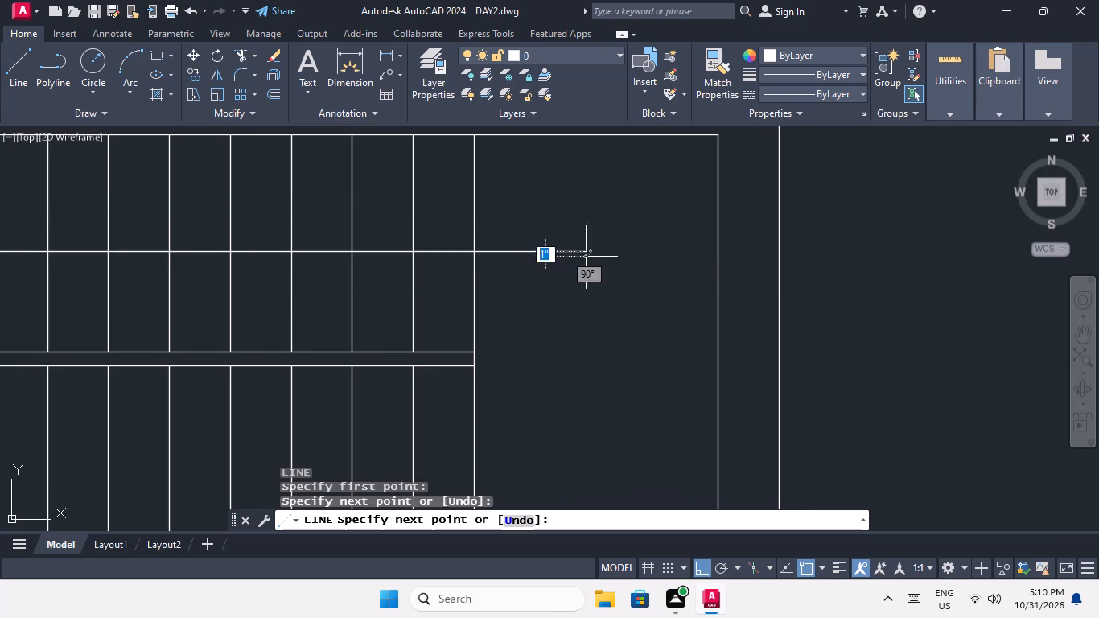
middle_drag(593, 366, 577, 260)
scroll(570, 291, down, 1)
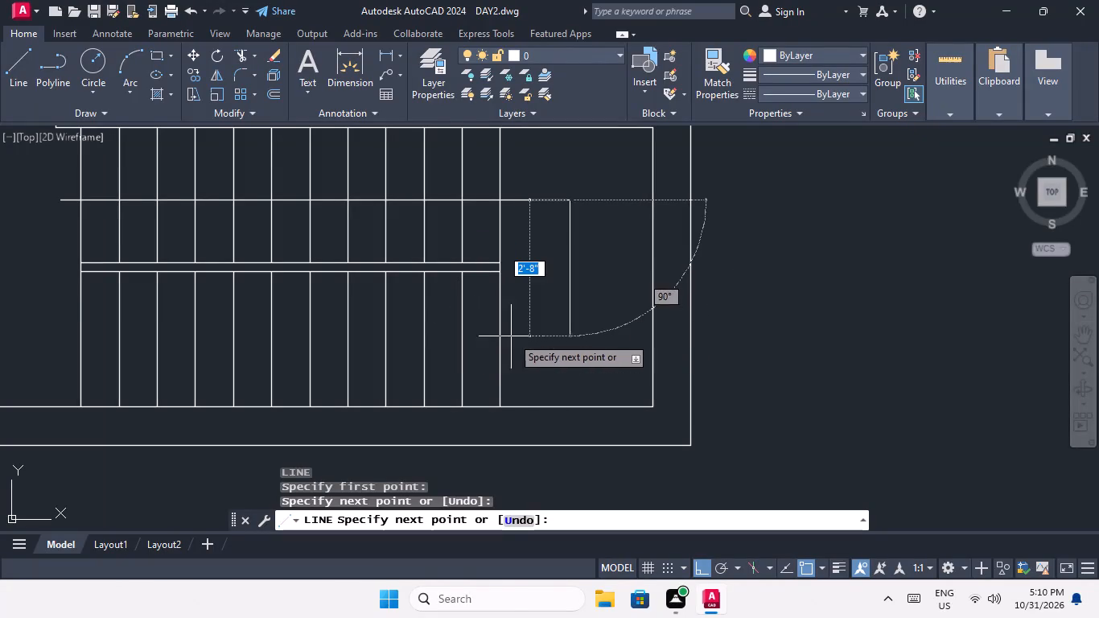
click(569, 334)
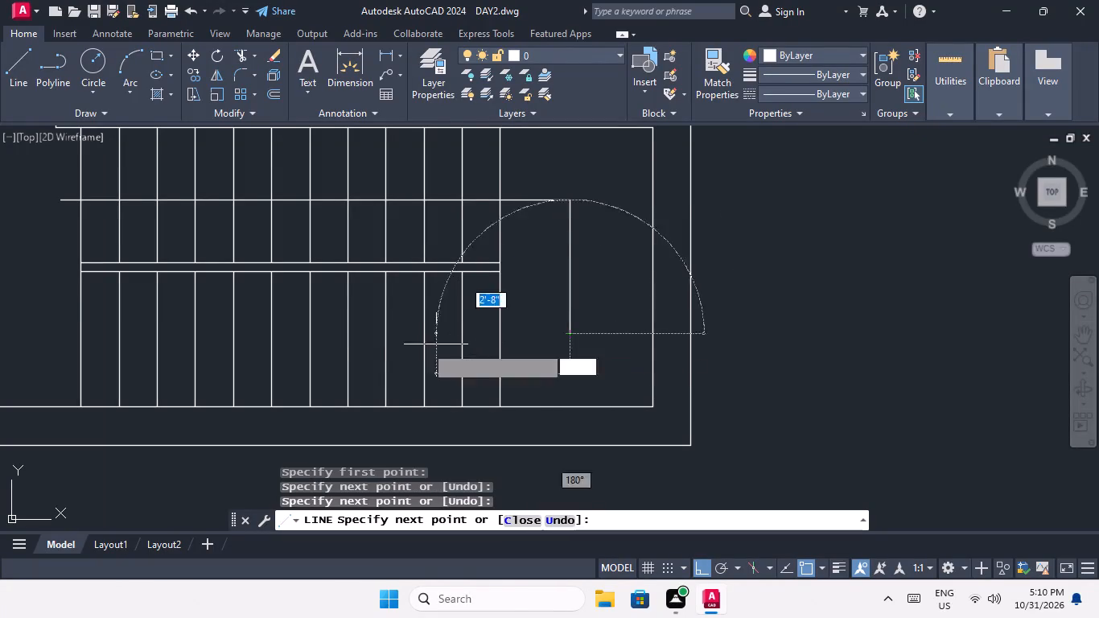
scroll(377, 346, up, 2)
middle_drag(207, 349, 389, 325)
scroll(407, 328, down, 2)
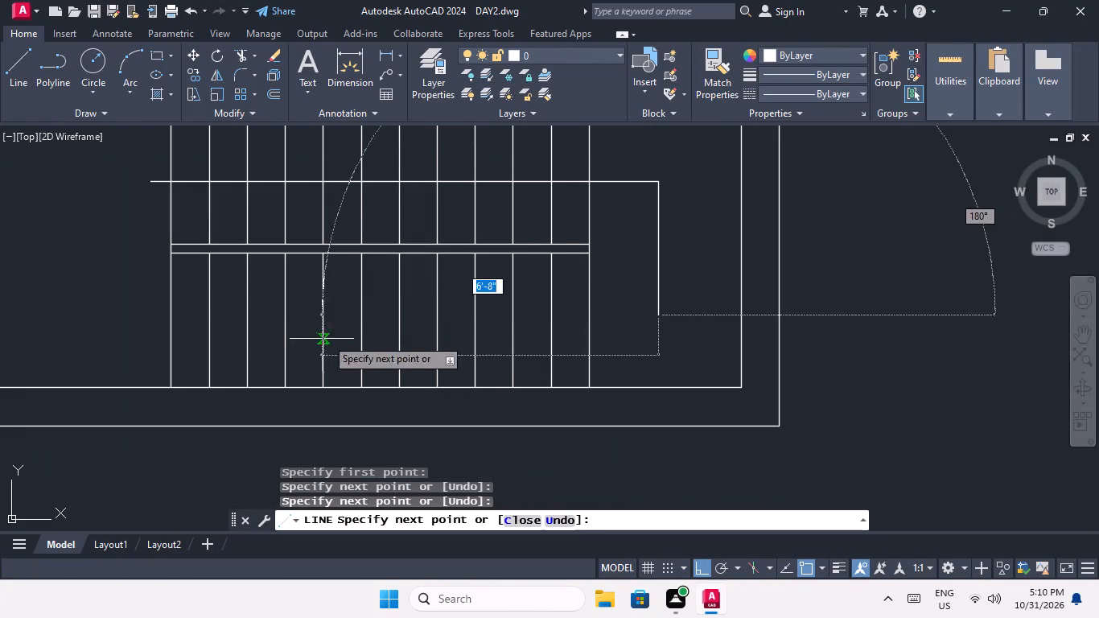
click(379, 328)
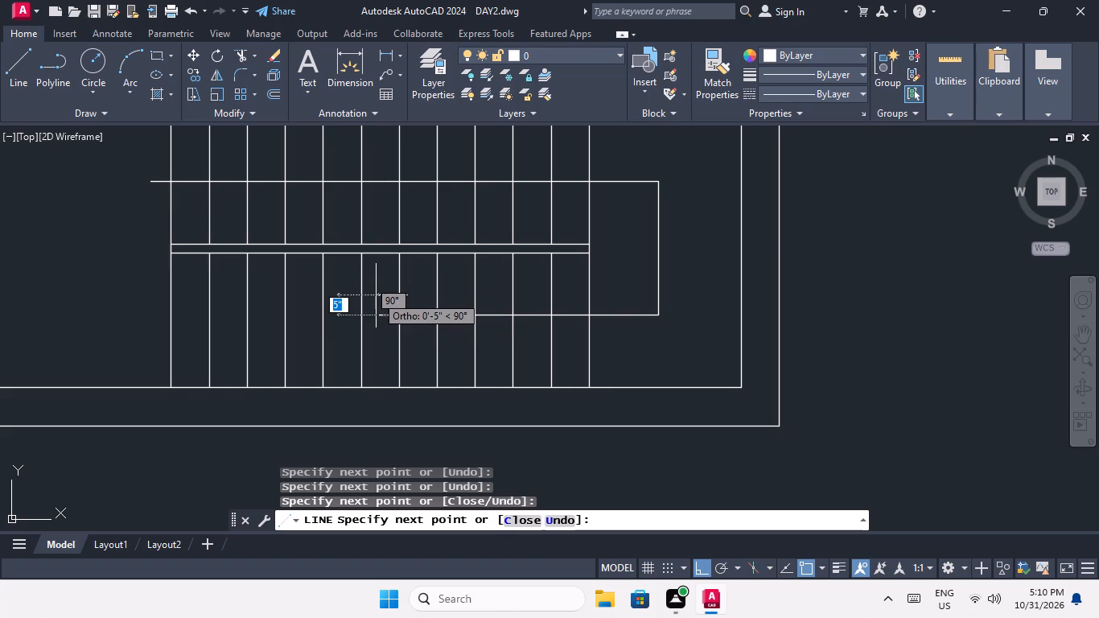
Draw an arrowhead at the direction line's lower-flight end from two slanted lines, the lower one about 1'-2" long at 36°.
key(F8)
scroll(392, 280, up, 3)
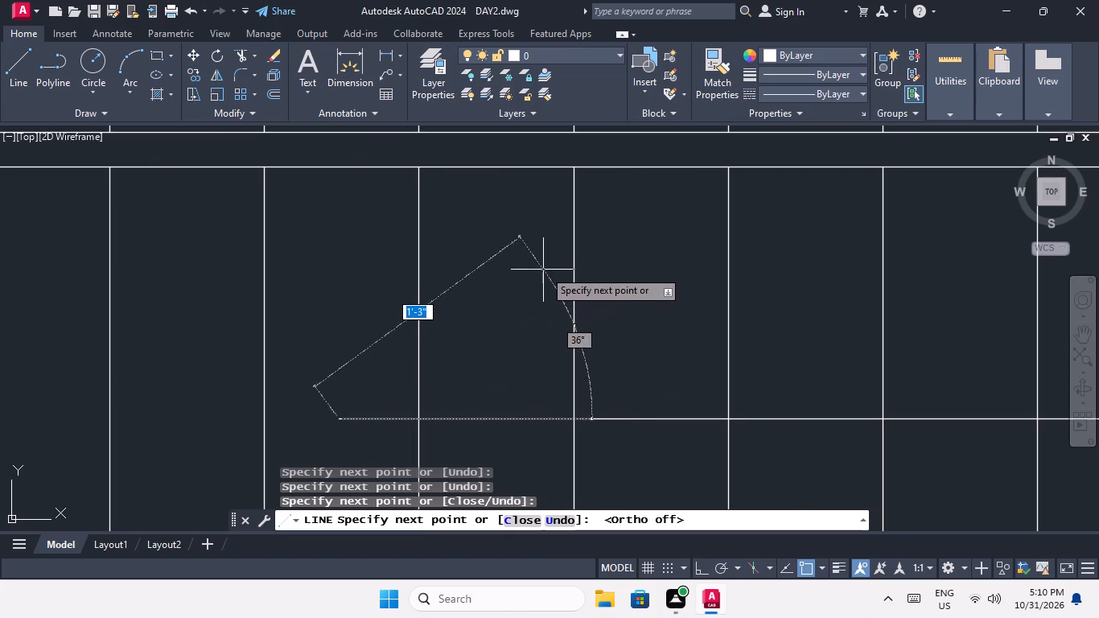
click(545, 260)
key(space)
scroll(471, 279, down, 3)
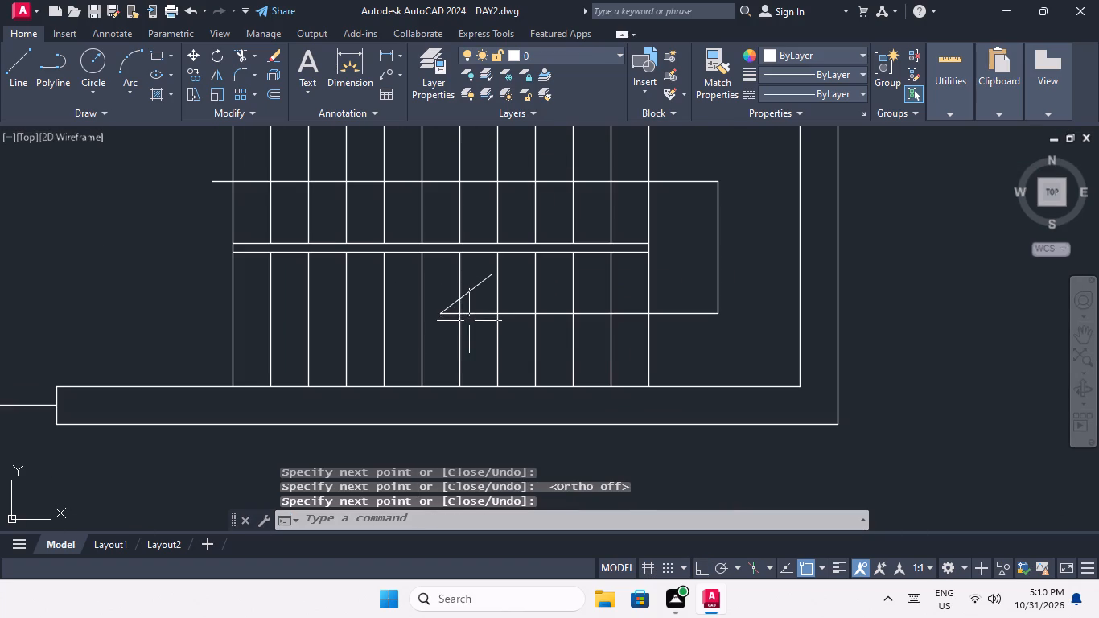
key(space)
click(439, 315)
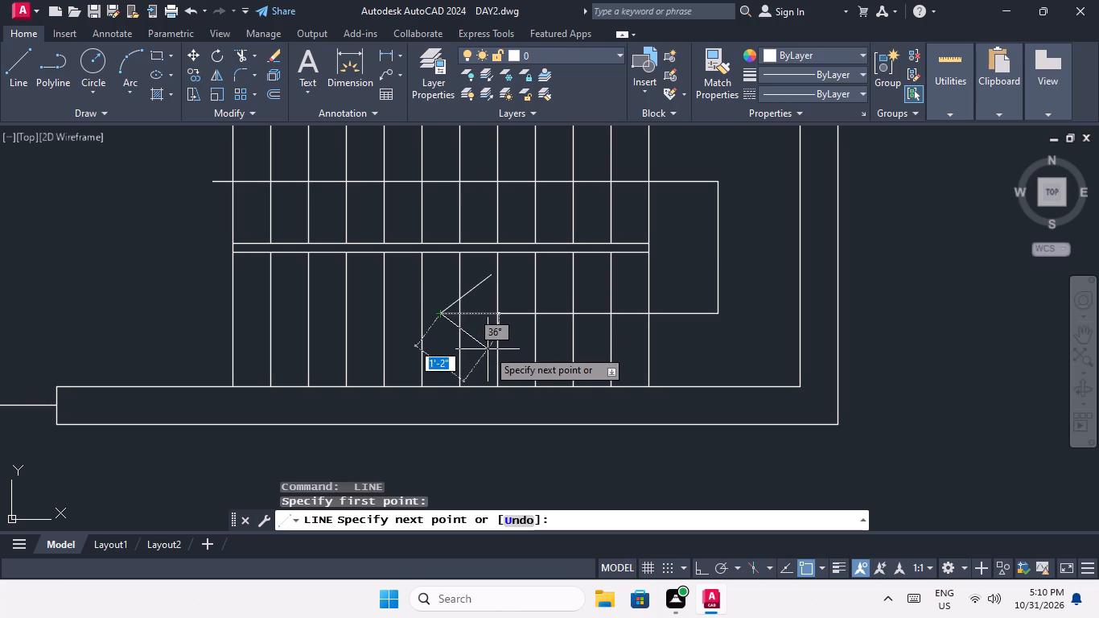
click(489, 351)
key(space)
scroll(450, 339, down, 3)
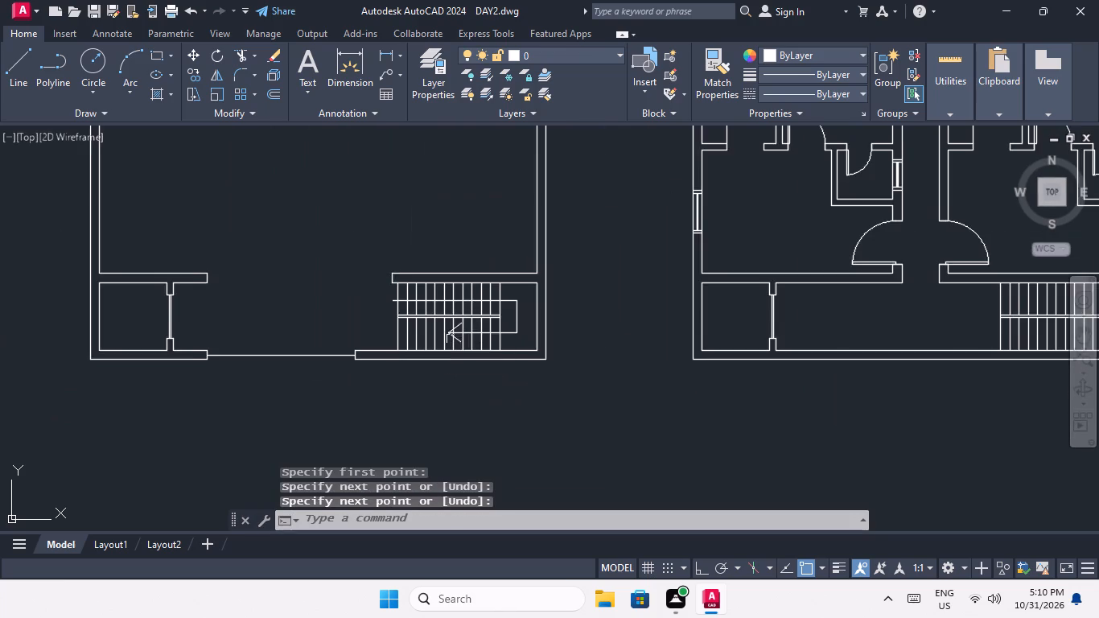
Copy the first plan's whole direction line and arrowhead horizontally onto the second plan's stair, about 48'-10" away.
middle_drag(496, 361, 429, 363)
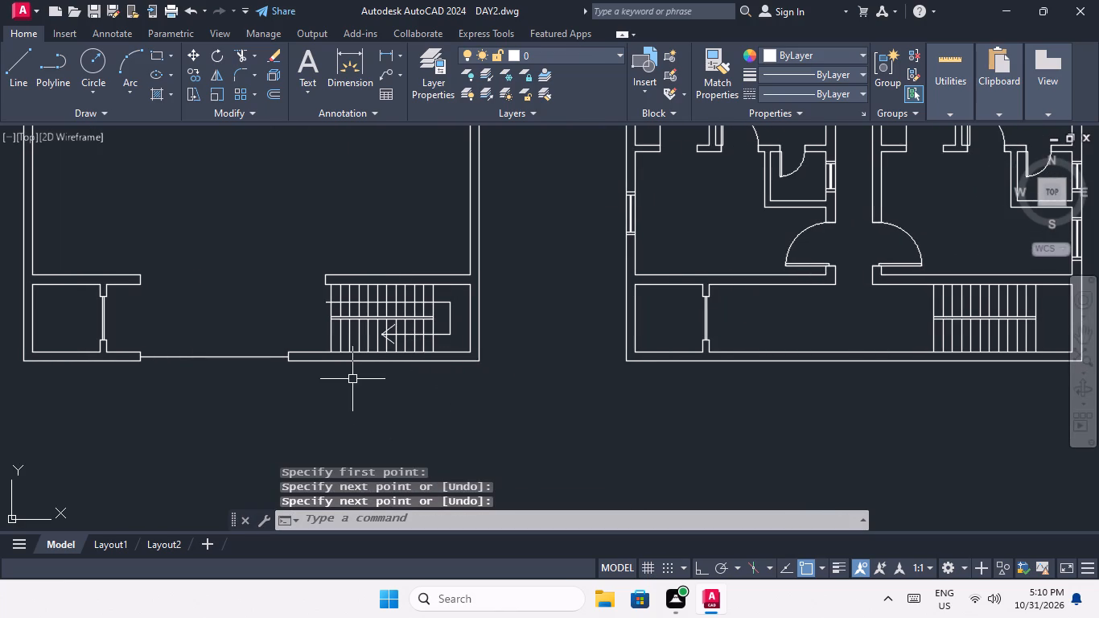
scroll(329, 311, up, 4)
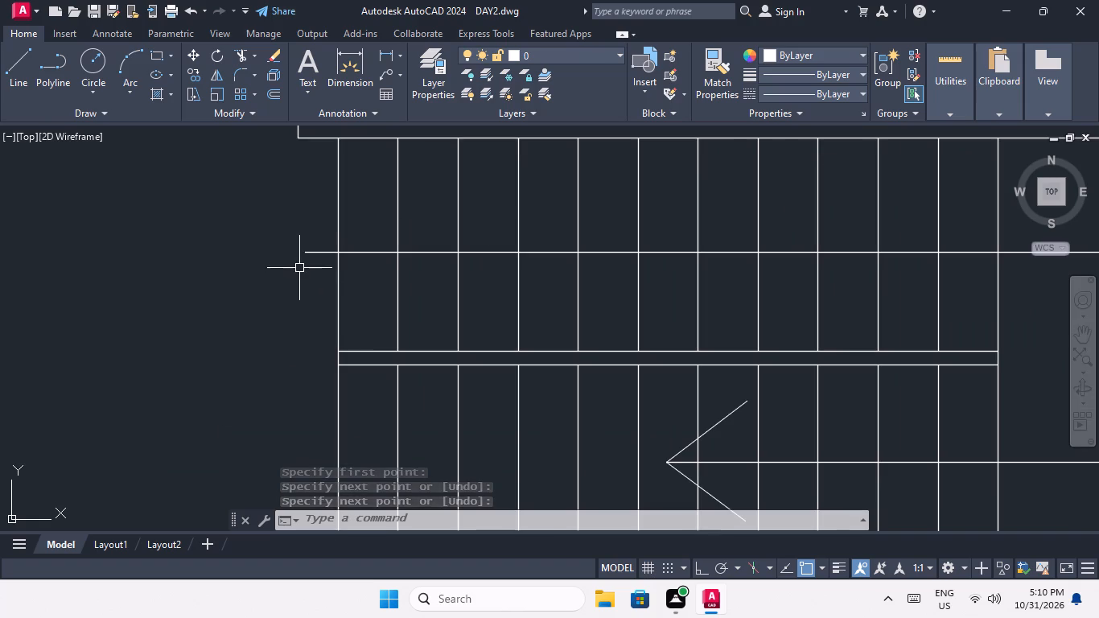
scroll(299, 268, down, 2)
scroll(447, 347, up, 3)
click(442, 377)
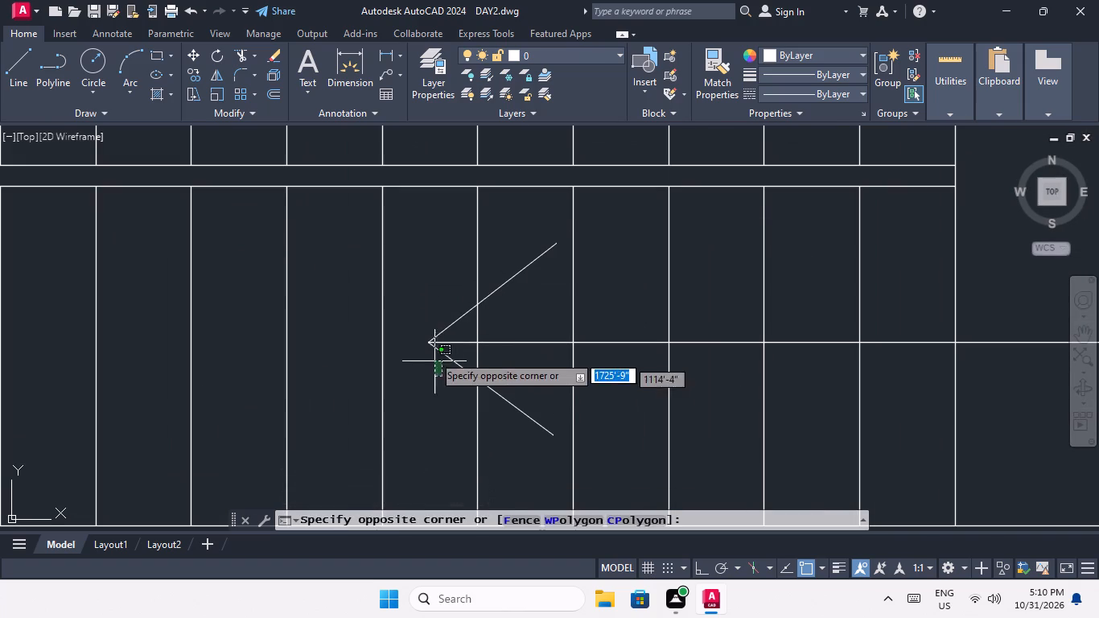
click(419, 317)
scroll(422, 321, down, 4)
scroll(345, 269, up, 4)
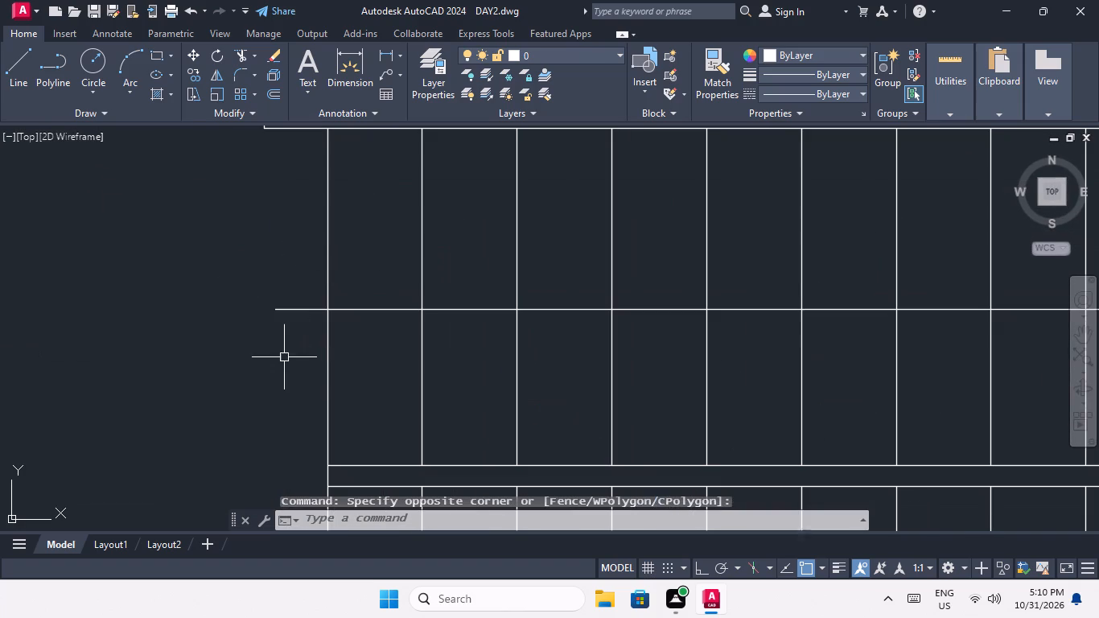
drag(284, 357, 282, 348)
click(264, 289)
scroll(263, 289, down, 3)
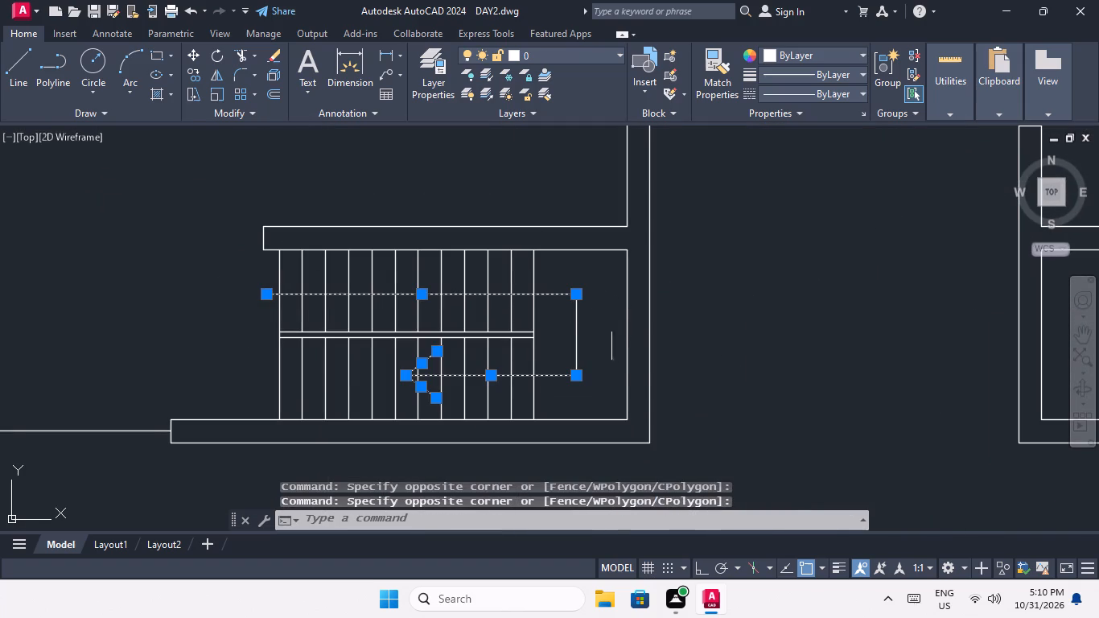
drag(605, 323, 582, 333)
click(565, 347)
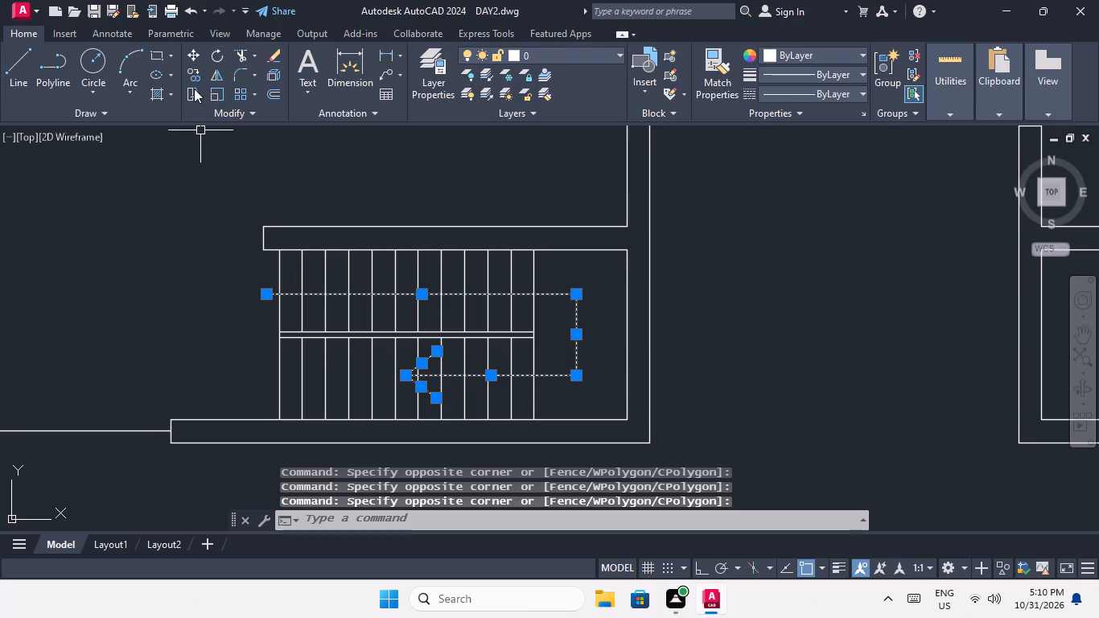
click(194, 75)
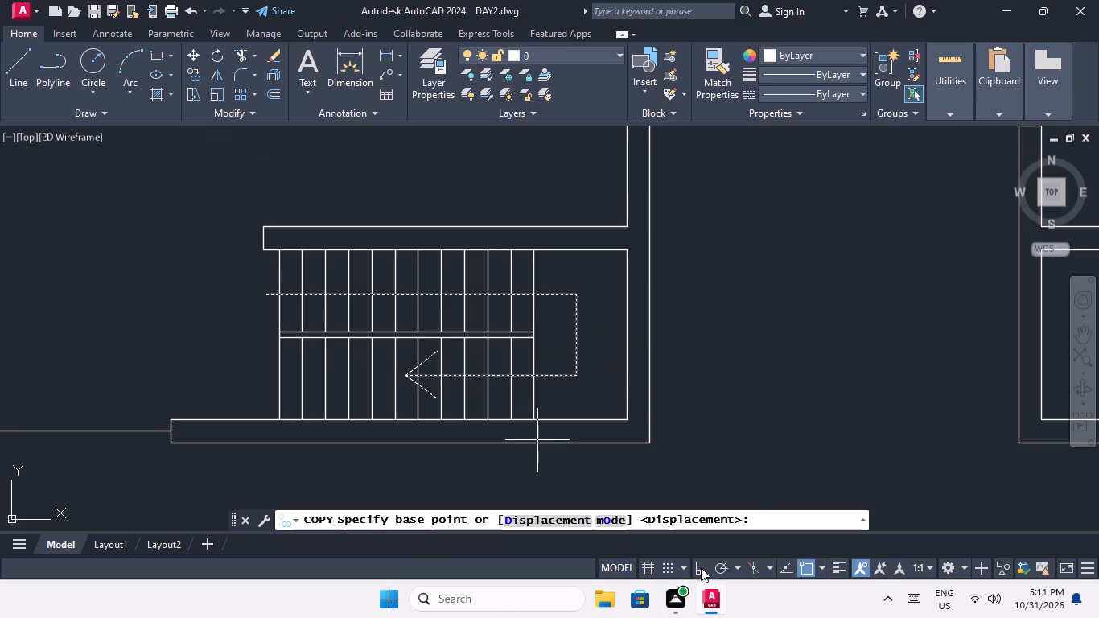
click(701, 567)
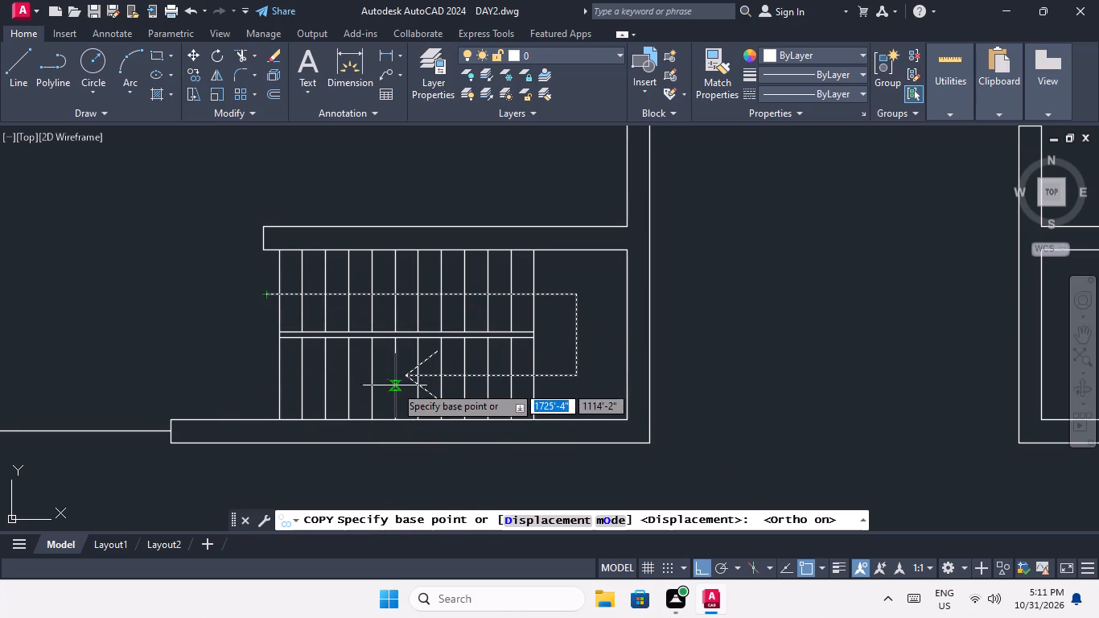
scroll(408, 379, up, 2)
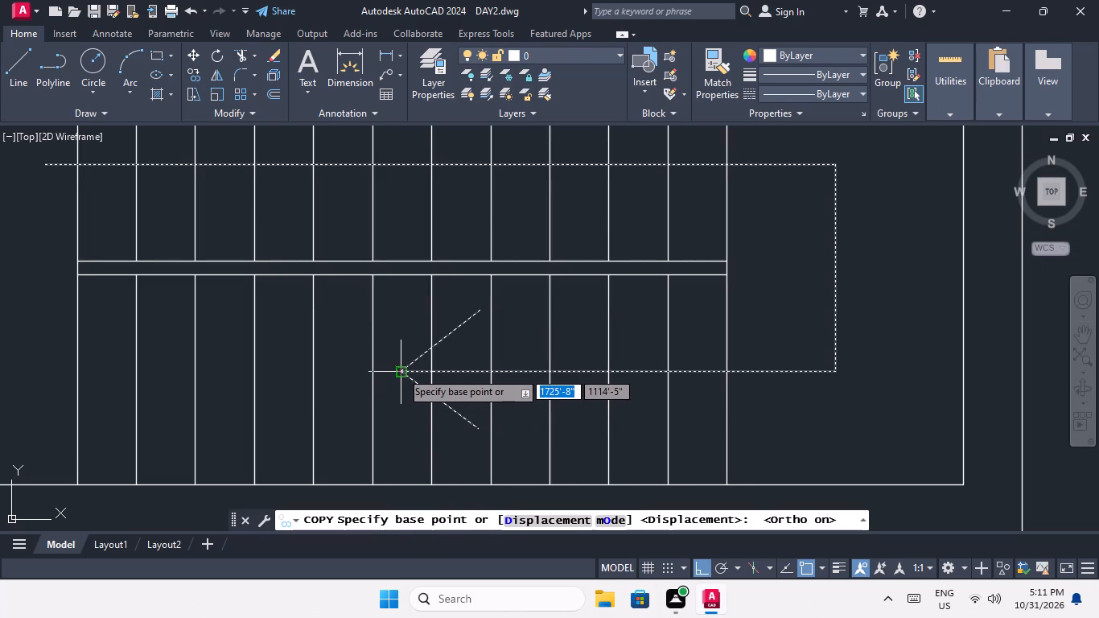
click(401, 371)
scroll(492, 361, down, 3)
middle_drag(561, 345, 0, 344)
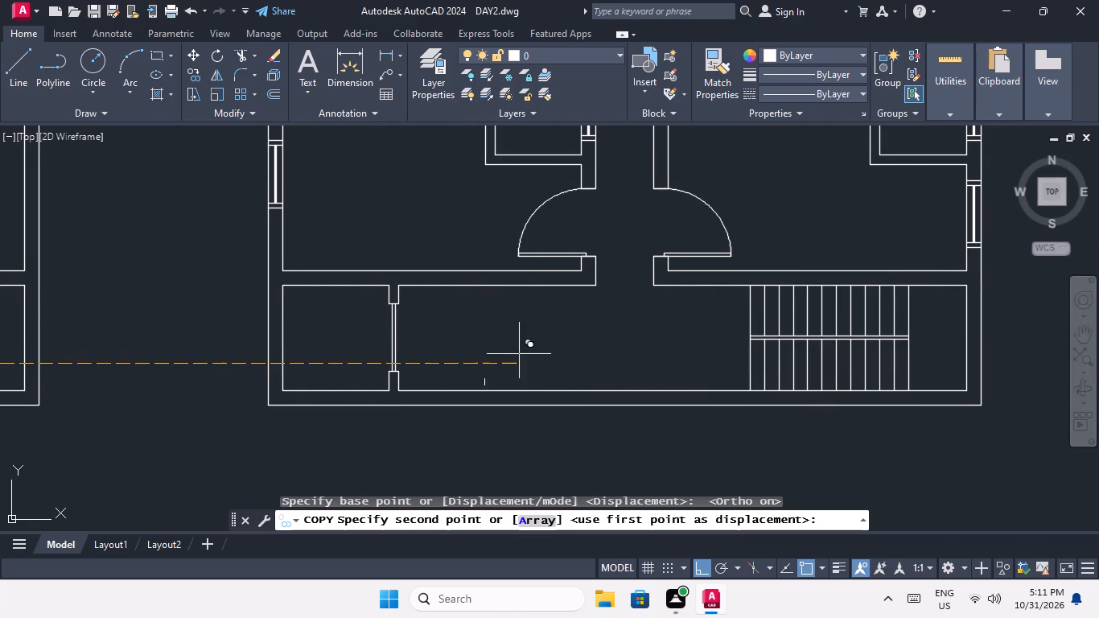
middle_drag(784, 369, 572, 406)
scroll(609, 422, up, 2)
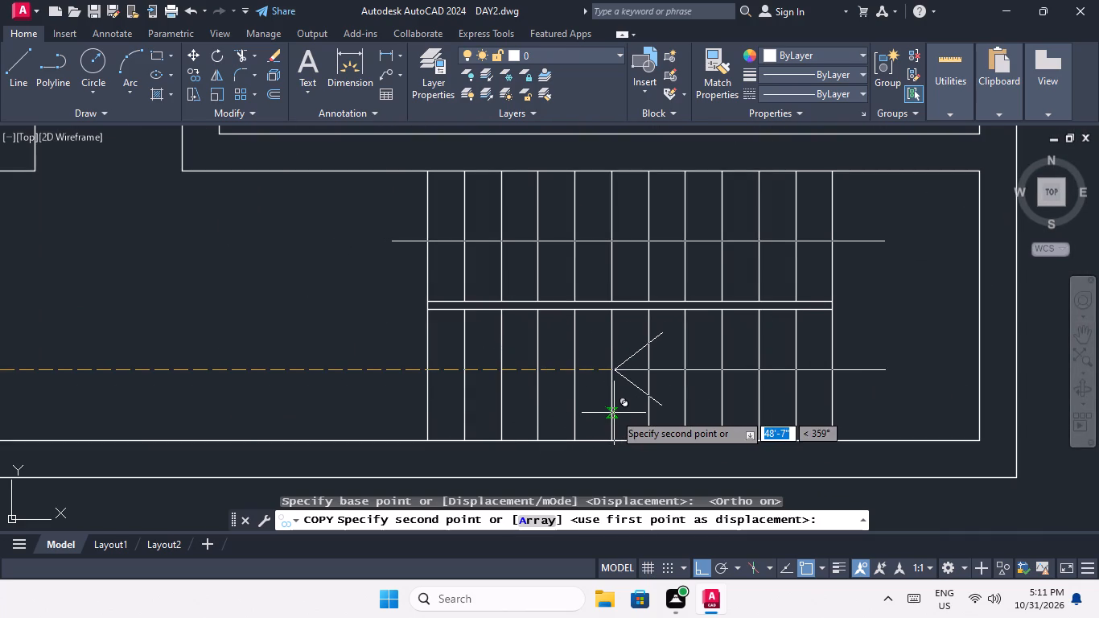
click(623, 410)
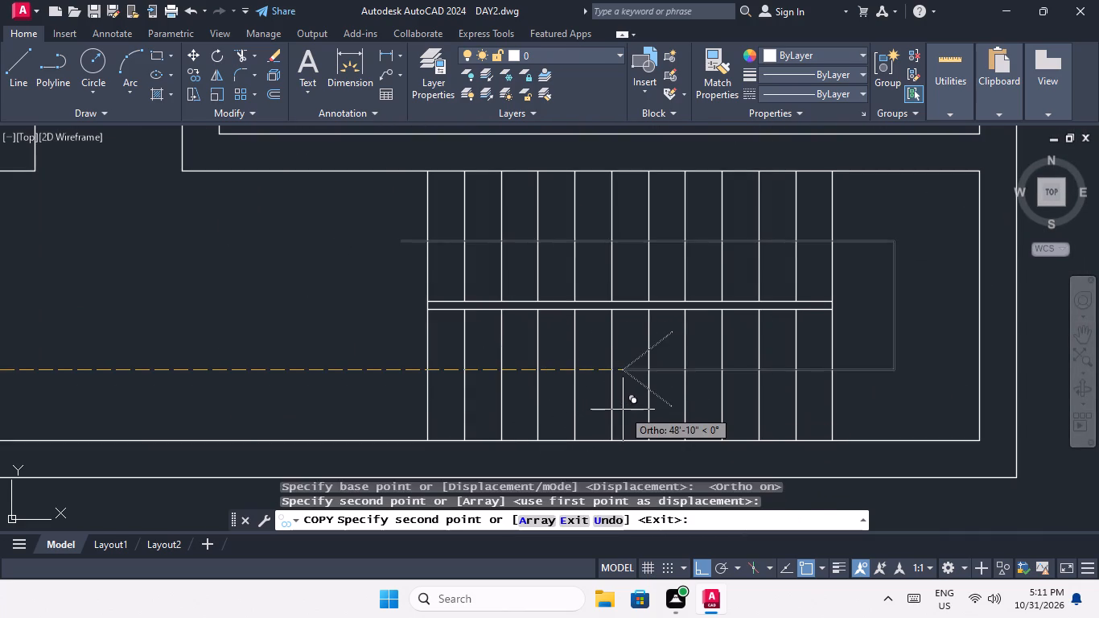
Place another copy of the direction arrow on the third plan's stair, about 102' from the original.
scroll(623, 406, down, 2)
middle_drag(728, 431, 220, 435)
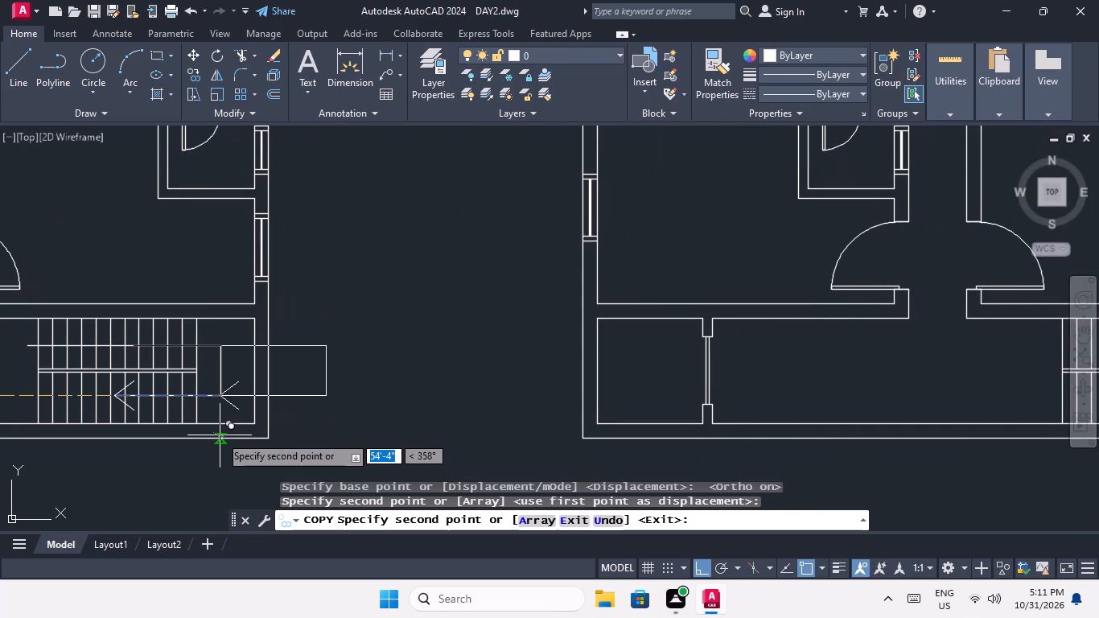
middle_drag(595, 455, 174, 488)
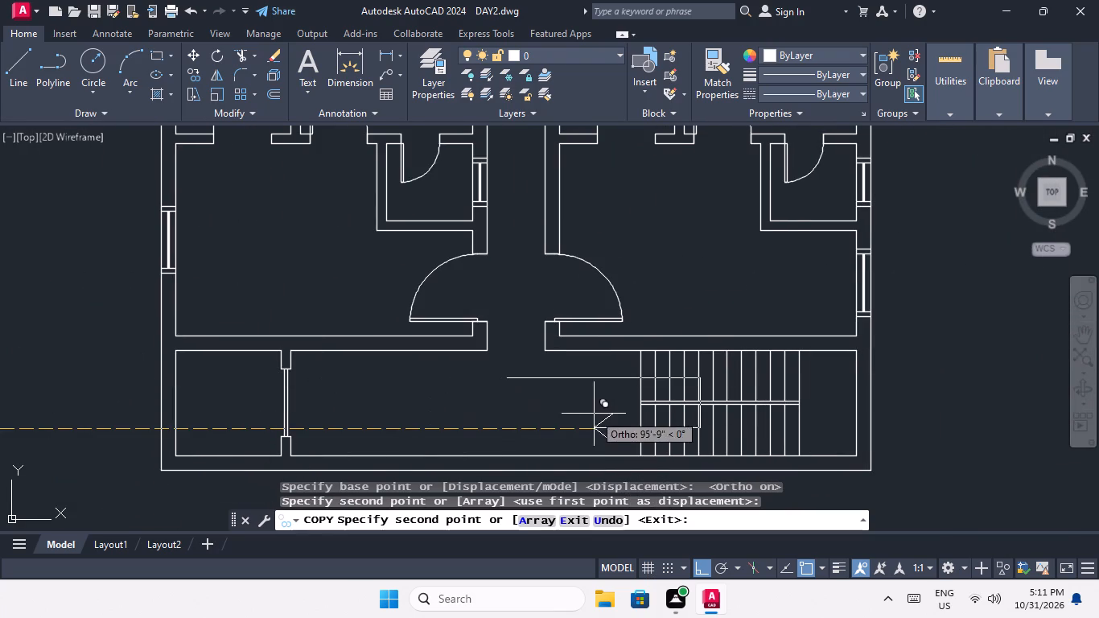
middle_drag(619, 410, 301, 385)
scroll(381, 385, up, 1)
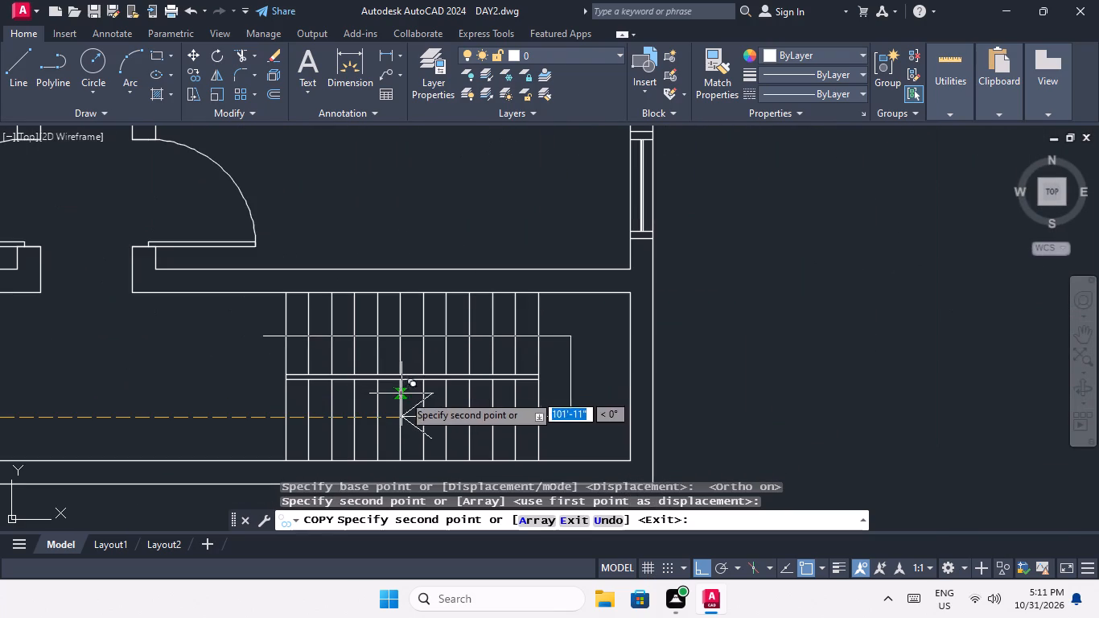
click(410, 395)
Place another copy of the direction arrow on the fourth plan's stair, about 159'-4" from the original.
scroll(496, 393, down, 1)
middle_drag(556, 394, 0, 398)
scroll(496, 391, down, 1)
middle_drag(499, 389, 0, 406)
scroll(246, 407, up, 2)
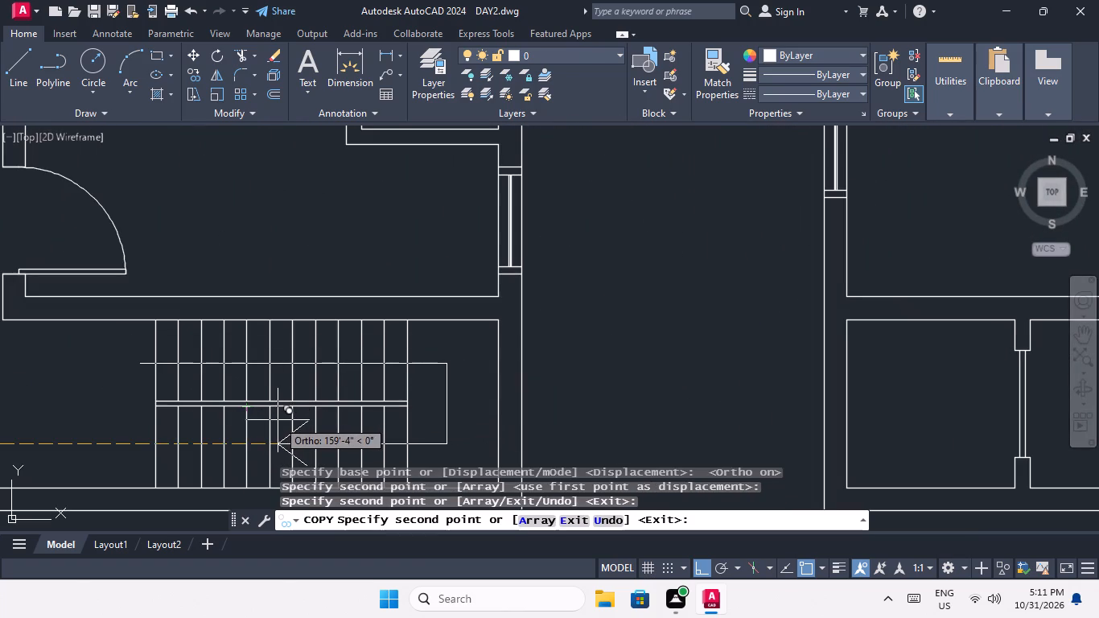
click(278, 420)
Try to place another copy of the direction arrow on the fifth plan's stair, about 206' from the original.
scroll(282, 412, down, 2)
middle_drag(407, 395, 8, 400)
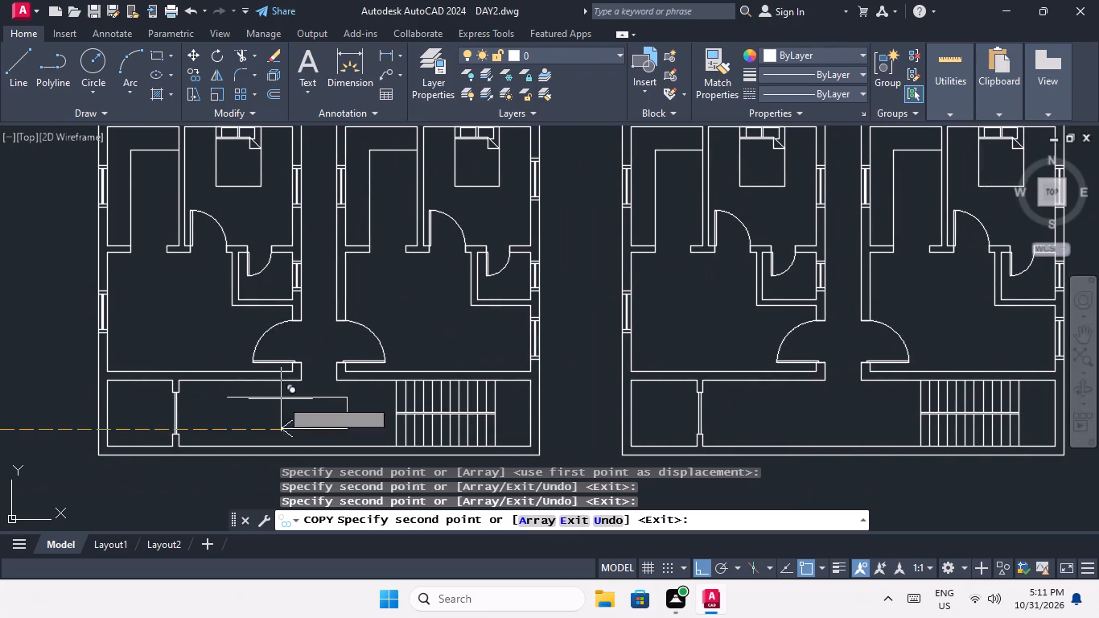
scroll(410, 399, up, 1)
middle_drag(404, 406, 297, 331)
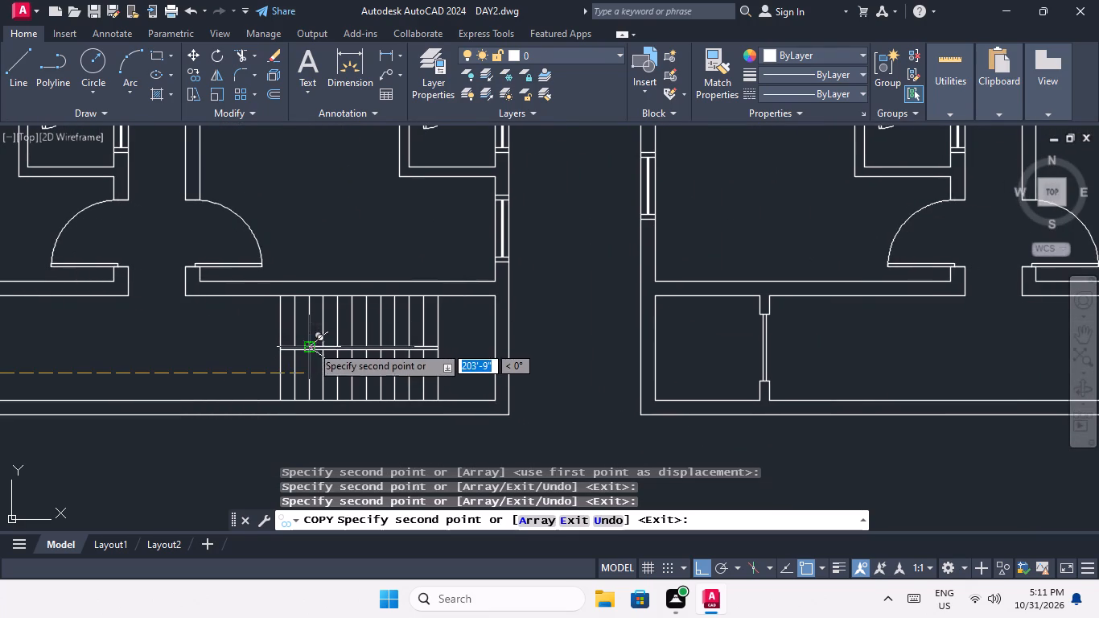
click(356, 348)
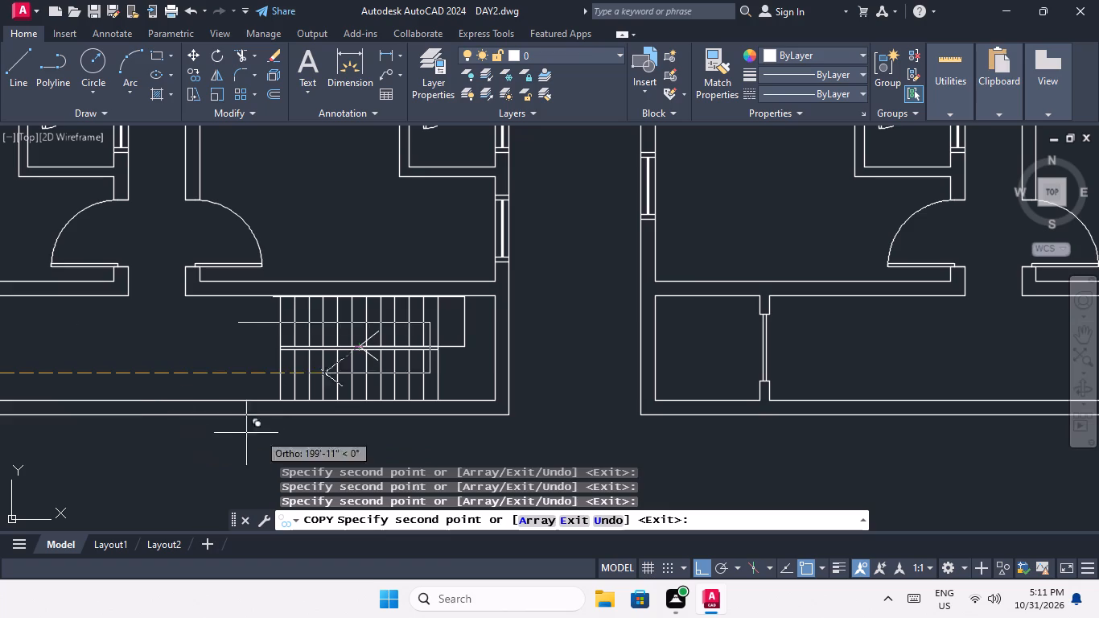
Place the last copy of the direction arrow on the sixth plan's stair, about 250'-1" from the original.
middle_drag(534, 381, 0, 377)
scroll(573, 360, up, 2)
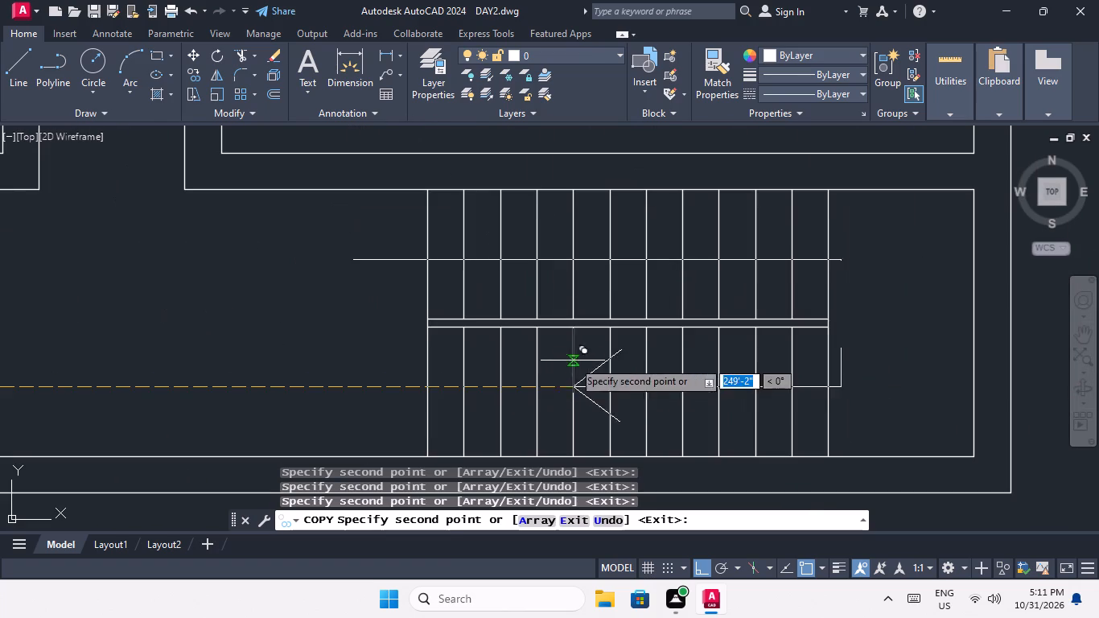
click(620, 371)
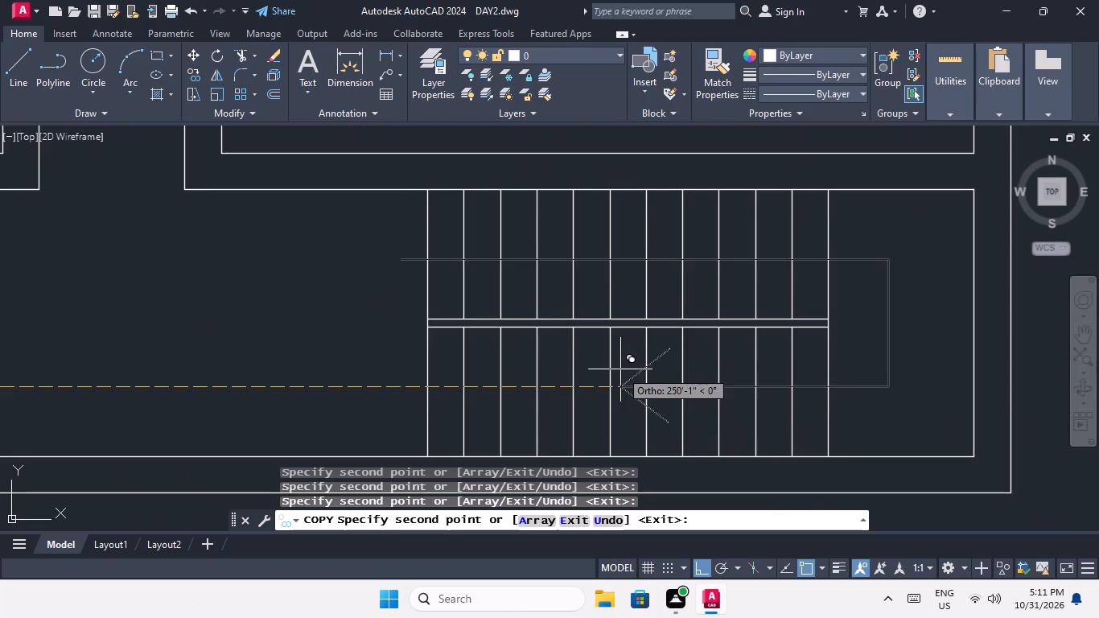
scroll(617, 360, down, 3)
middle_drag(370, 392, 556, 399)
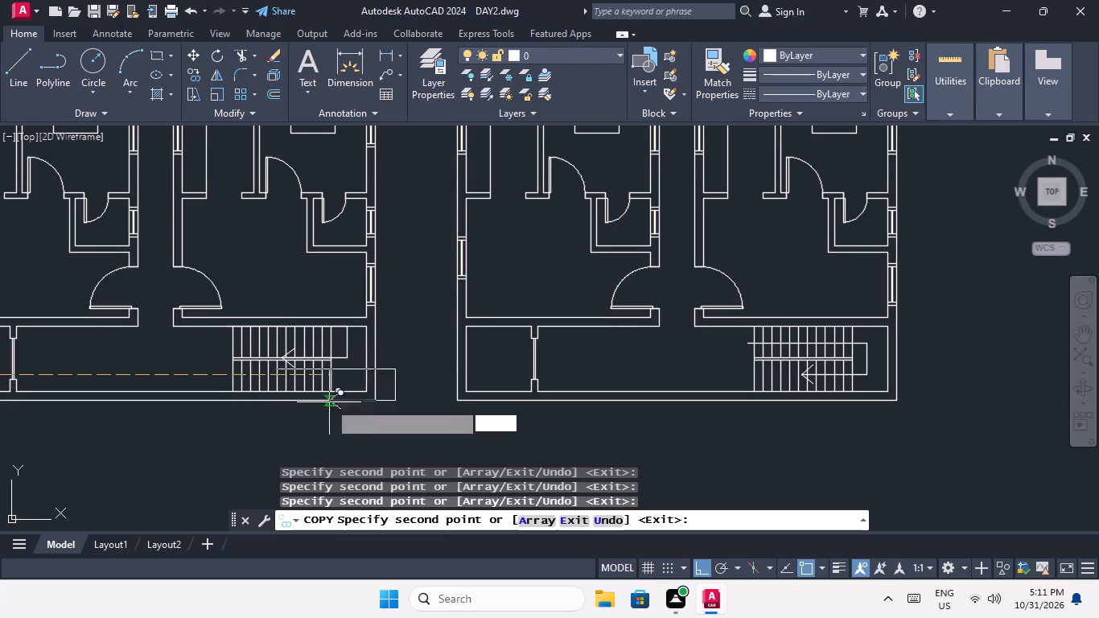
key(Escape)
key(Escape)
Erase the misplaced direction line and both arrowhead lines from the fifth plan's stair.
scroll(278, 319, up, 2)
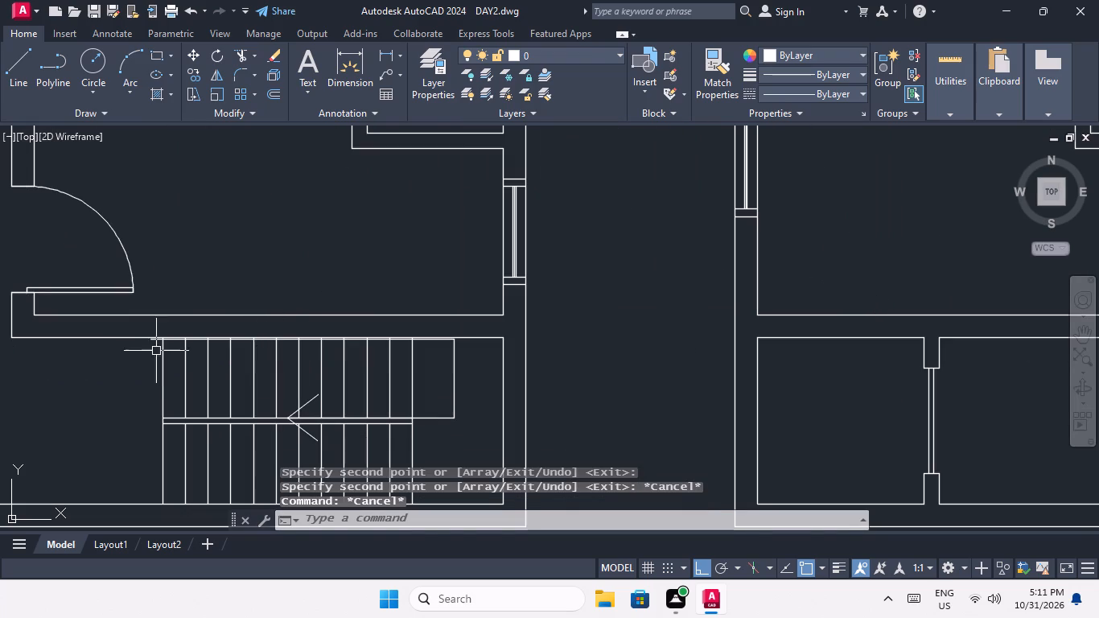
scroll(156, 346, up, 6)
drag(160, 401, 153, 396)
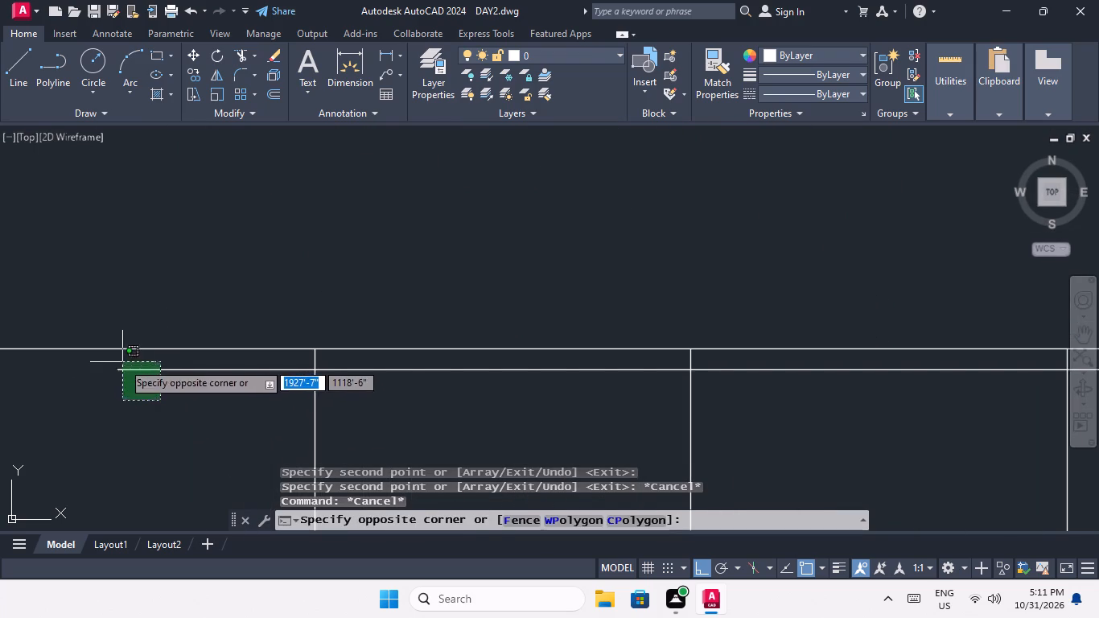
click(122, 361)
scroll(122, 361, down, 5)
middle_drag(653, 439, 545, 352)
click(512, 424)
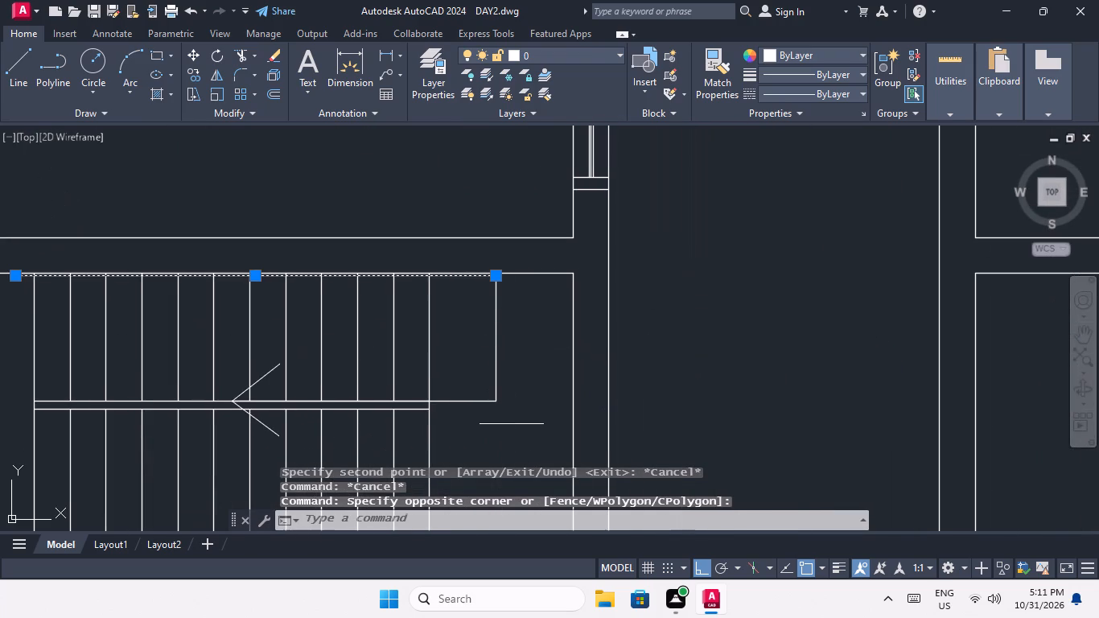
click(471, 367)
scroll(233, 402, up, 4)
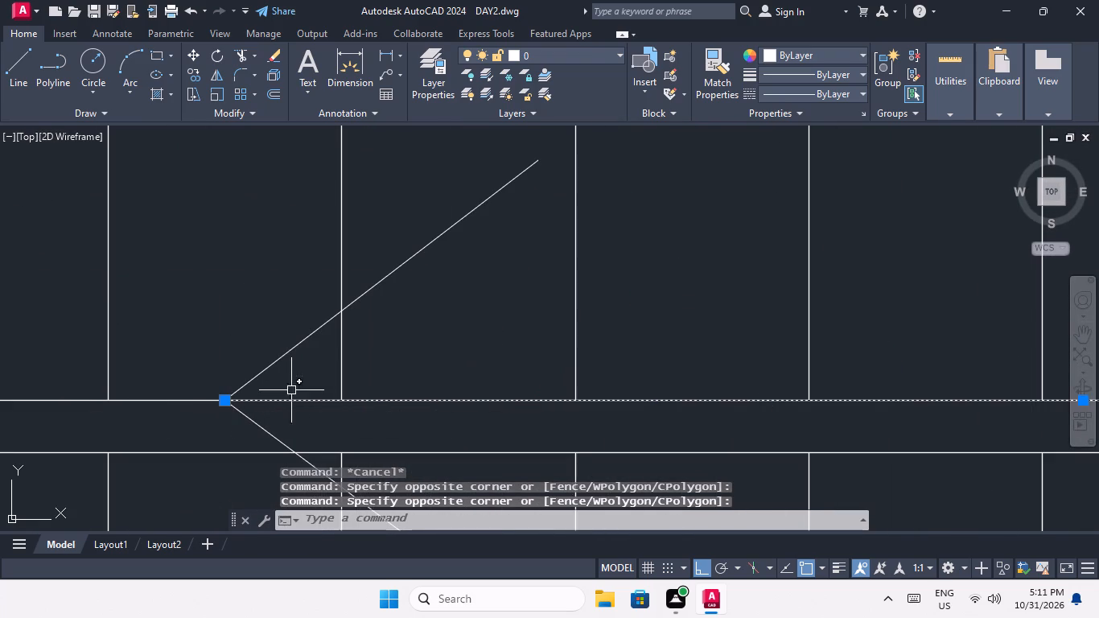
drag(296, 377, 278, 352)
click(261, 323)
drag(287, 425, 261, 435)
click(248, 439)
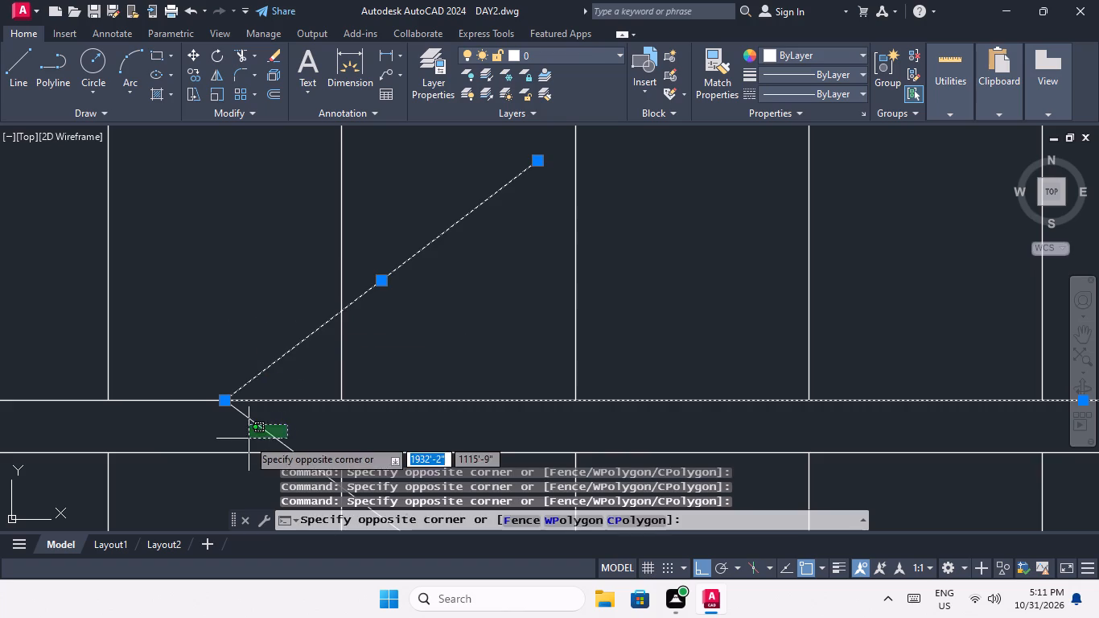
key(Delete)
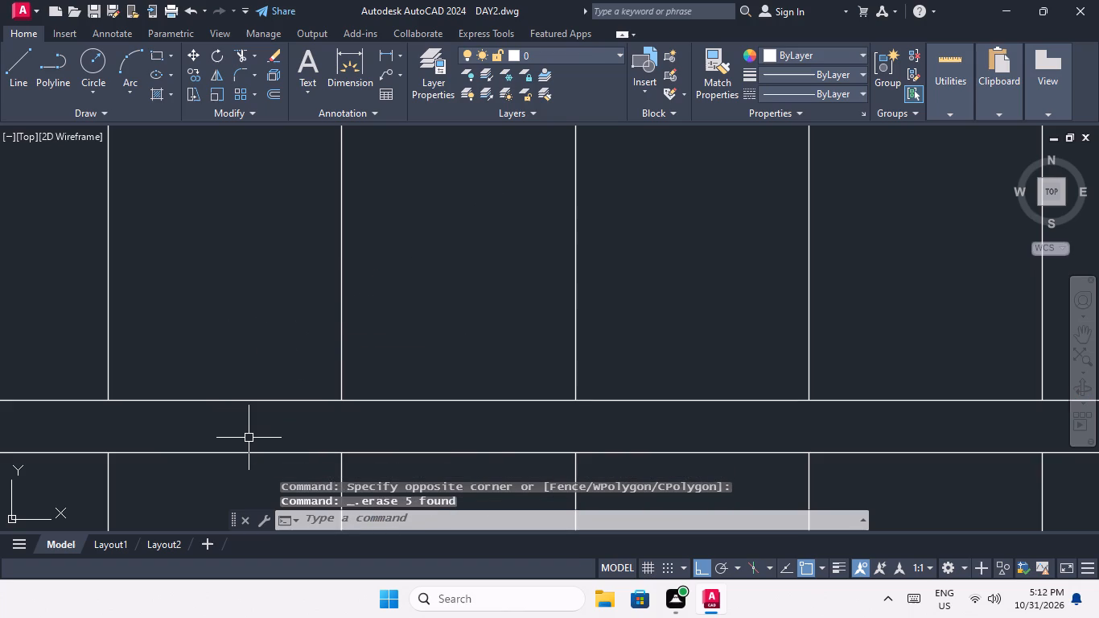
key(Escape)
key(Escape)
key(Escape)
Copy the complete direction arrow from the sixth plan's stair onto the fifth plan's stair, about 43'-8" away.
scroll(290, 388, down, 6)
middle_drag(377, 398, 300, 390)
scroll(243, 398, down, 2)
scroll(533, 389, up, 2)
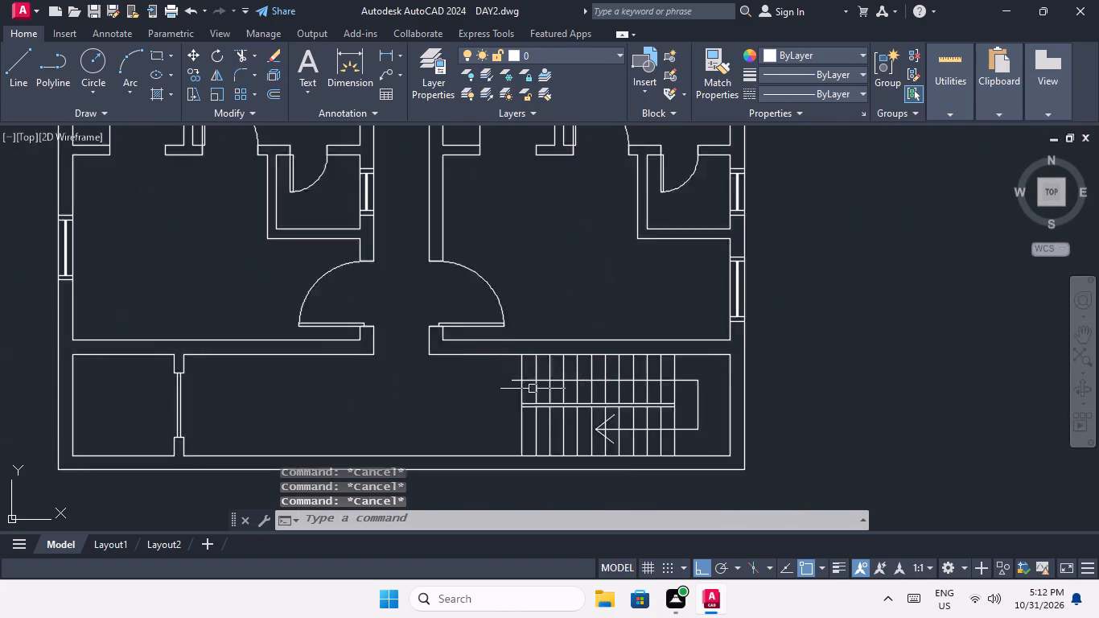
scroll(533, 389, up, 1)
scroll(652, 451, up, 3)
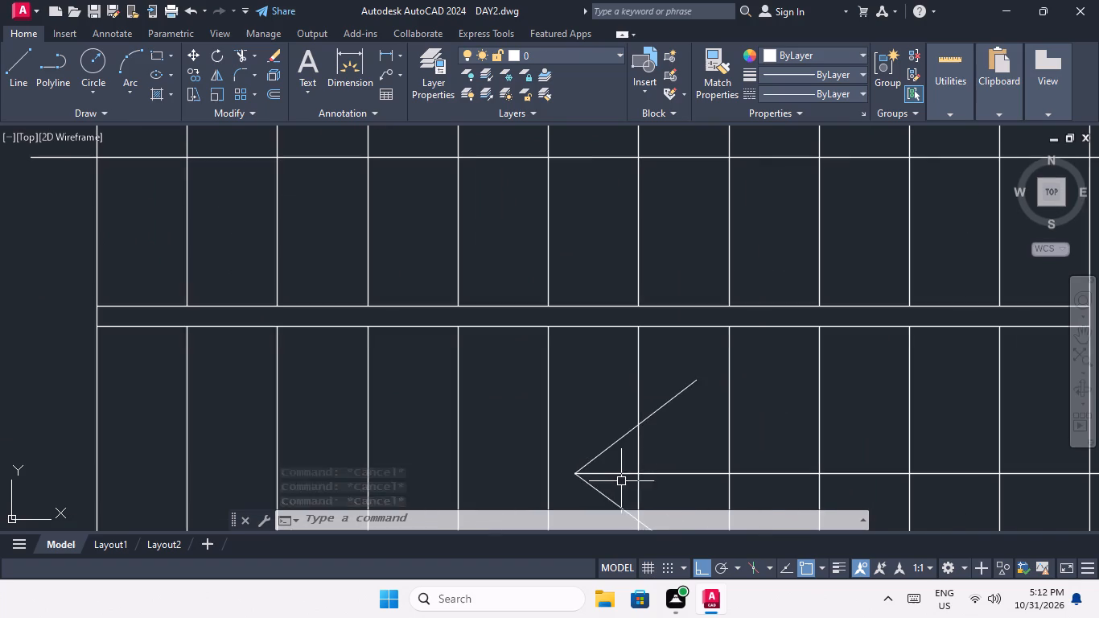
middle_drag(621, 479, 586, 389)
click(574, 425)
click(536, 364)
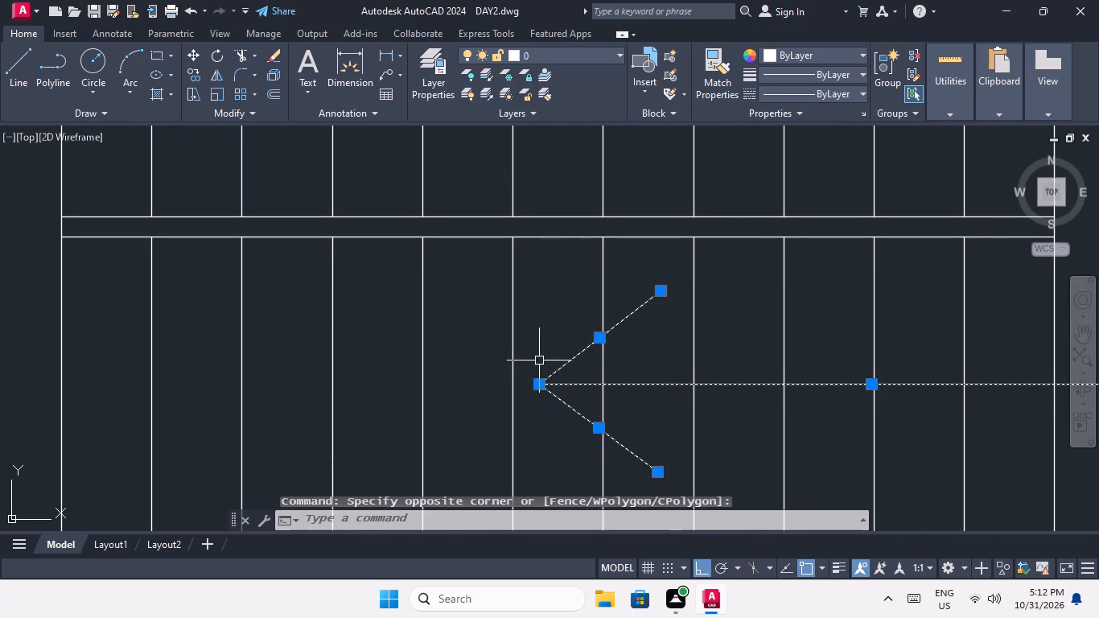
scroll(539, 360, down, 4)
scroll(651, 315, up, 3)
drag(640, 295, 610, 323)
click(598, 336)
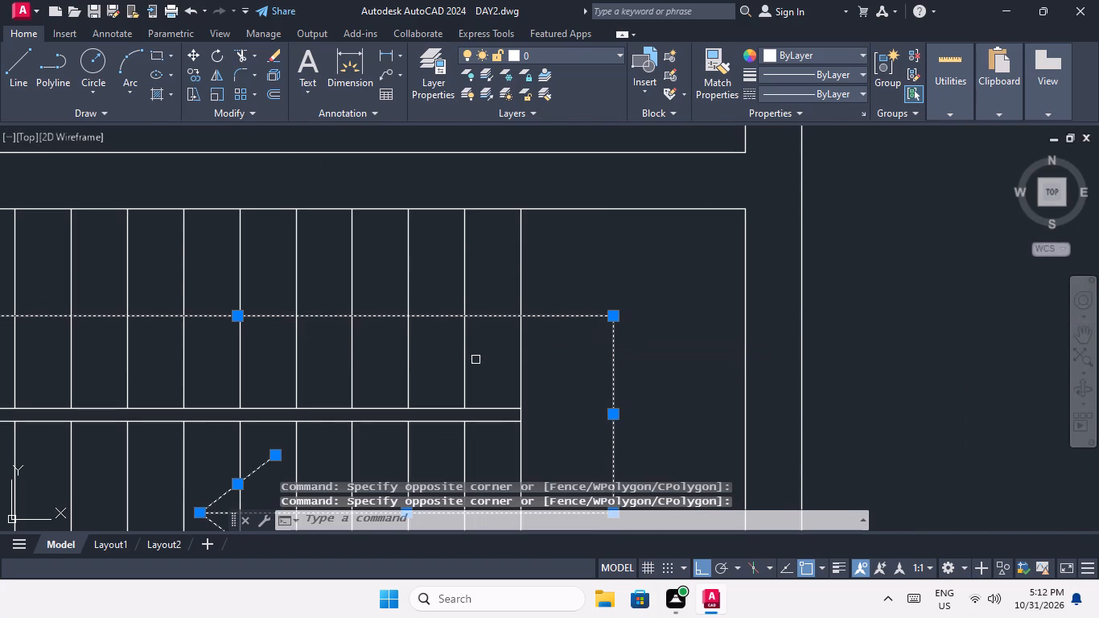
click(193, 76)
scroll(233, 155, down, 3)
scroll(234, 258, up, 4)
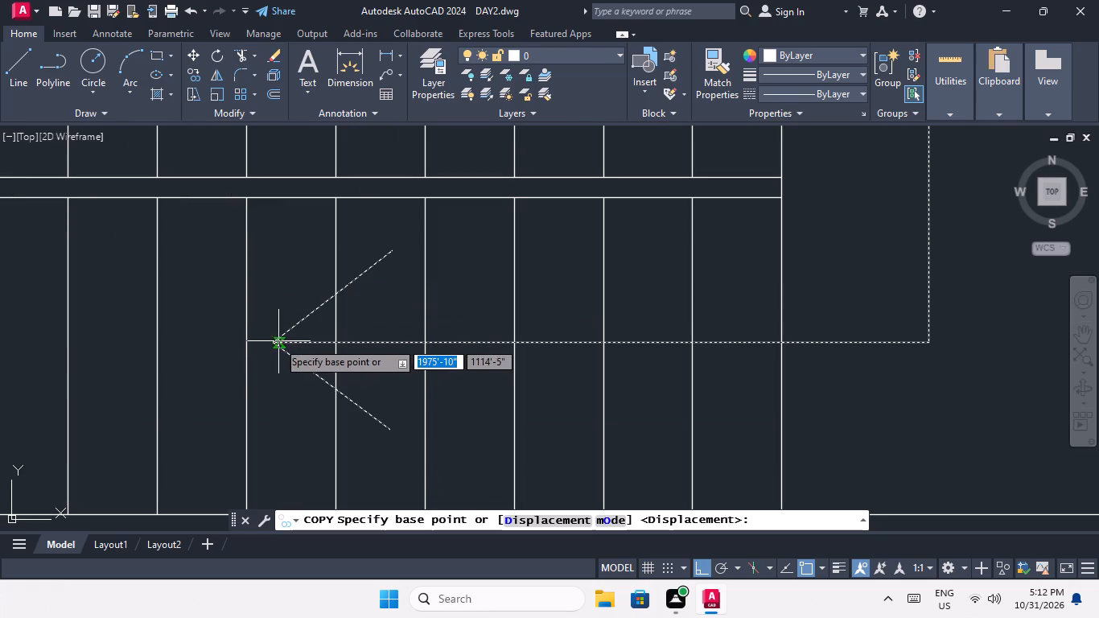
click(271, 344)
scroll(307, 323, down, 4)
middle_drag(237, 345, 386, 348)
scroll(395, 355, down, 1)
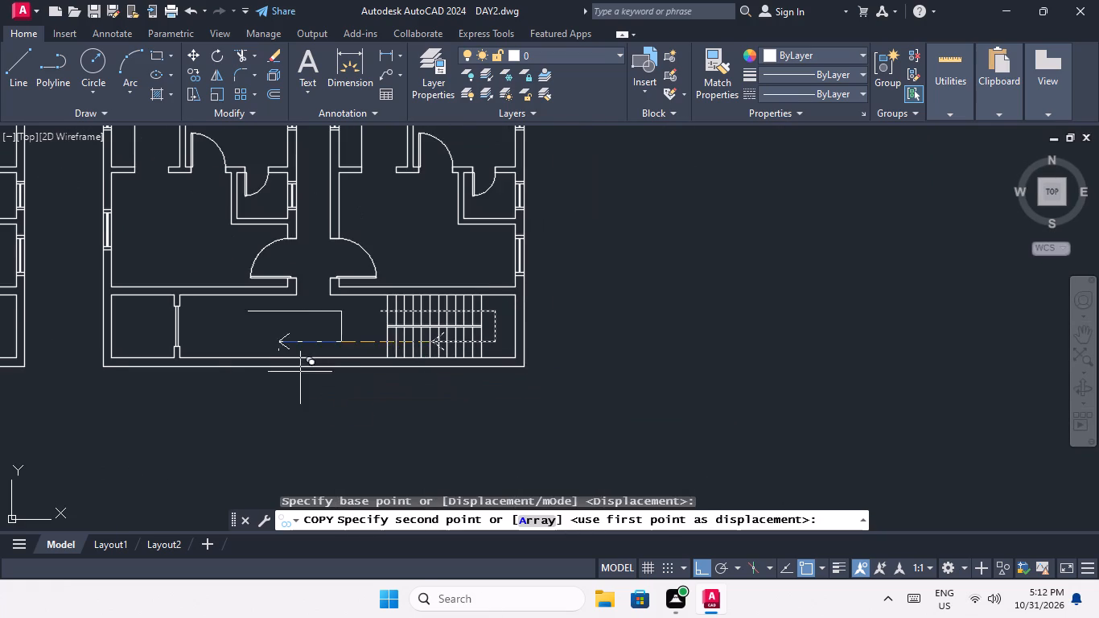
middle_drag(261, 387, 460, 387)
scroll(283, 387, down, 1)
scroll(273, 389, up, 4)
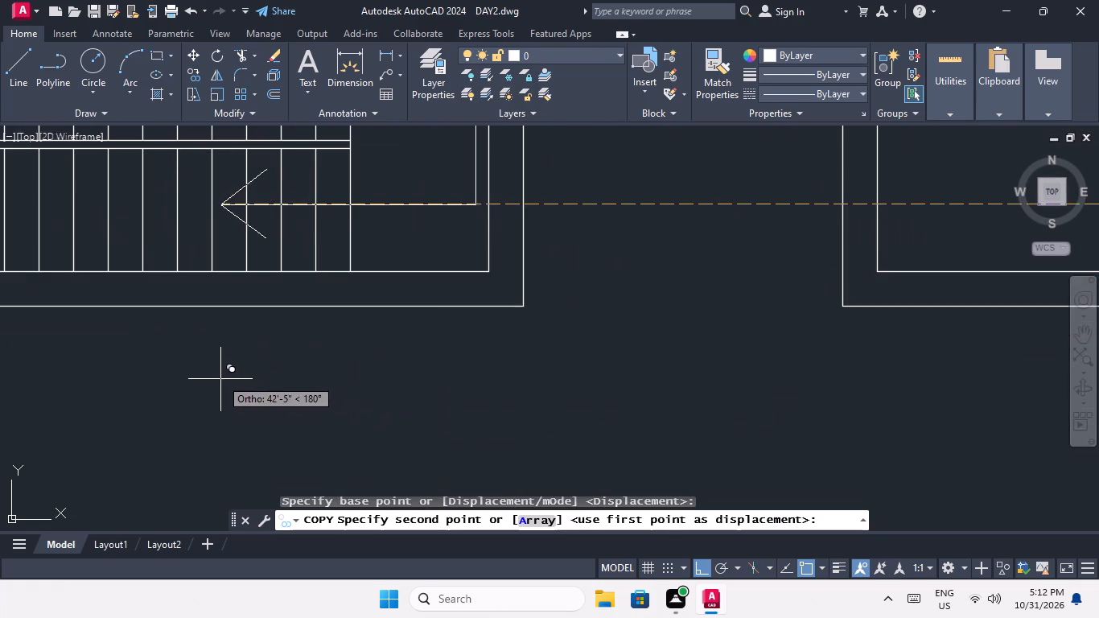
middle_drag(232, 385, 475, 458)
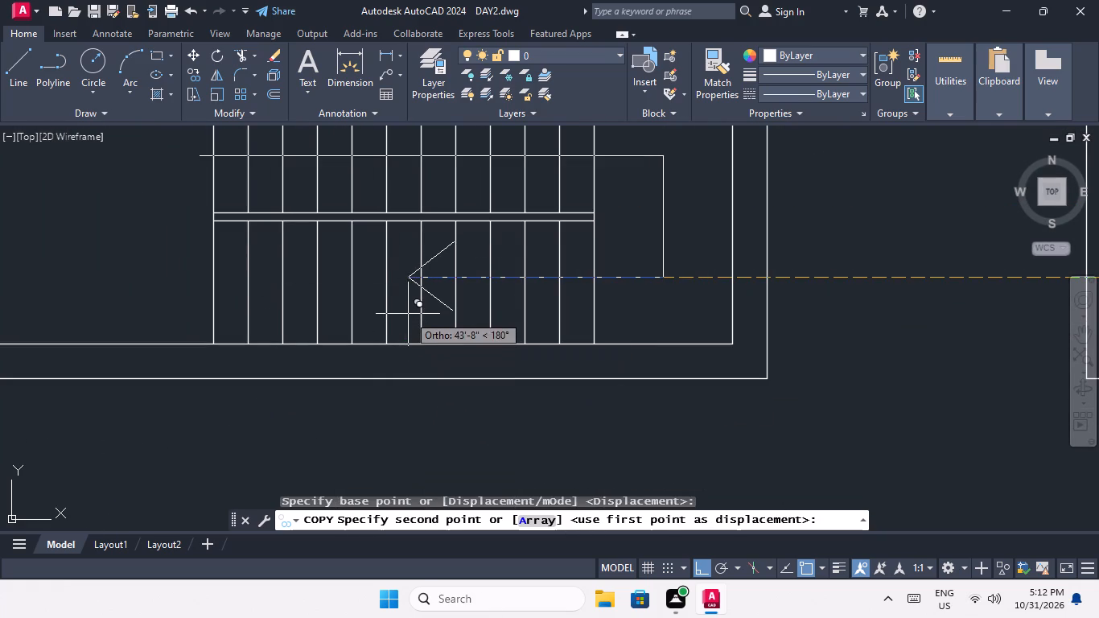
click(405, 295)
key(Escape)
Check the stairs and direction arrows along the lower ends of all six floor plans.
scroll(406, 323, down, 4)
middle_drag(414, 379, 488, 379)
middle_drag(463, 390, 572, 369)
scroll(514, 356, down, 1)
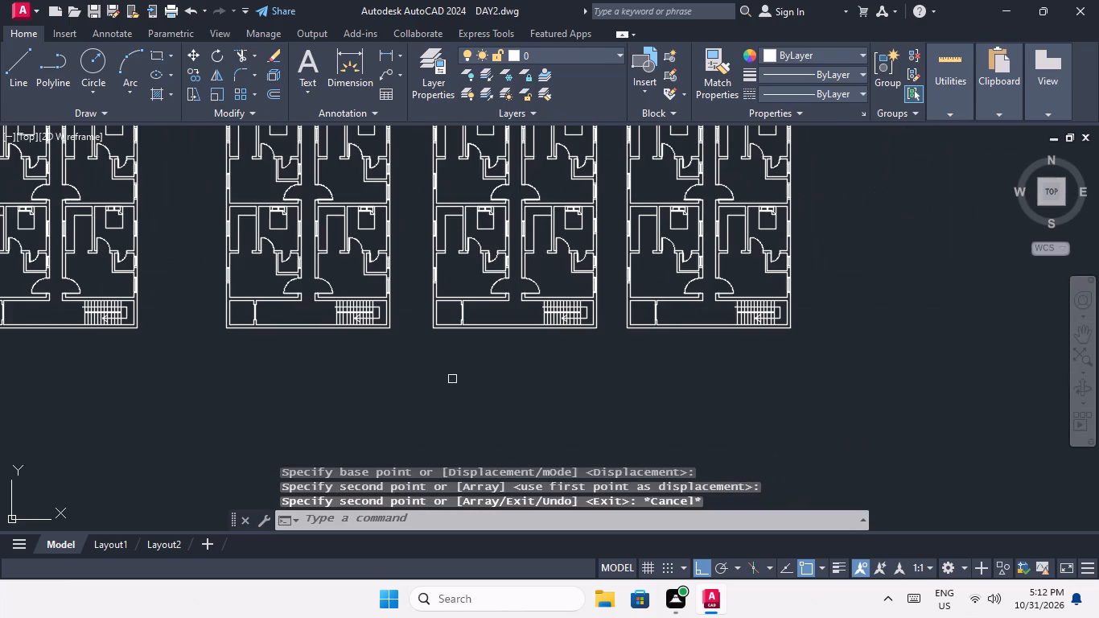
middle_drag(421, 385, 554, 389)
scroll(517, 392, down, 1)
middle_drag(517, 393, 592, 394)
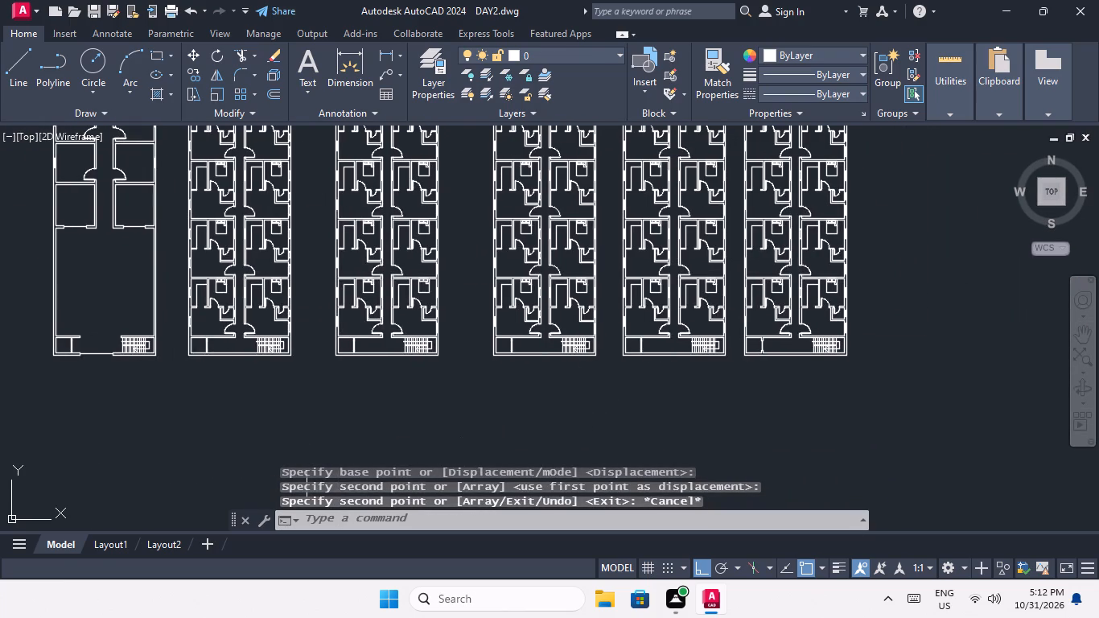
middle_drag(326, 459, 501, 438)
middle_drag(532, 373, 473, 443)
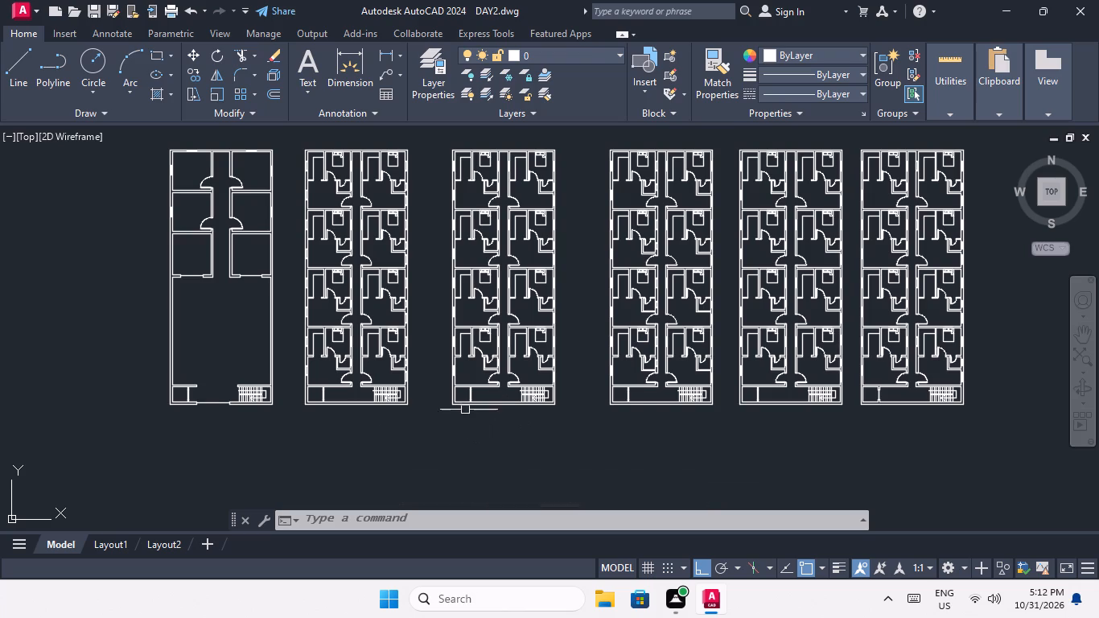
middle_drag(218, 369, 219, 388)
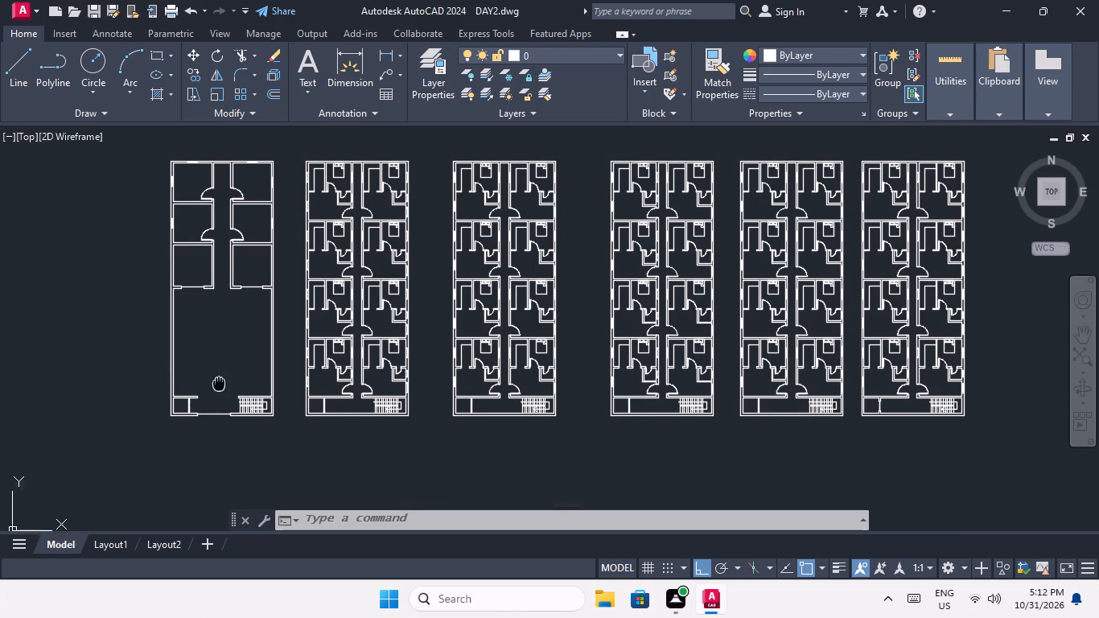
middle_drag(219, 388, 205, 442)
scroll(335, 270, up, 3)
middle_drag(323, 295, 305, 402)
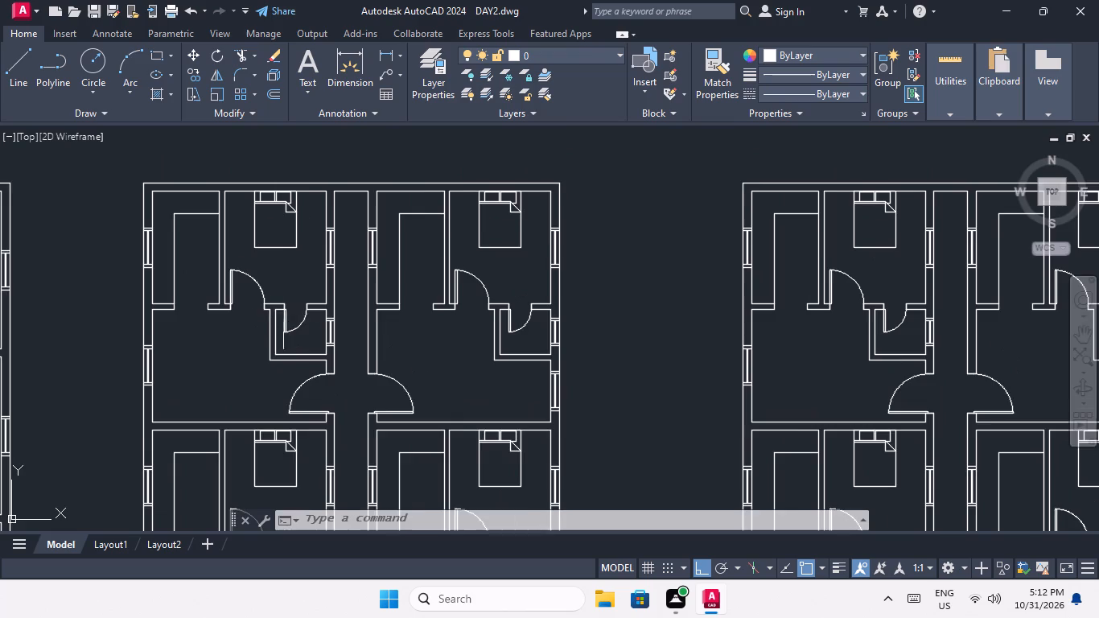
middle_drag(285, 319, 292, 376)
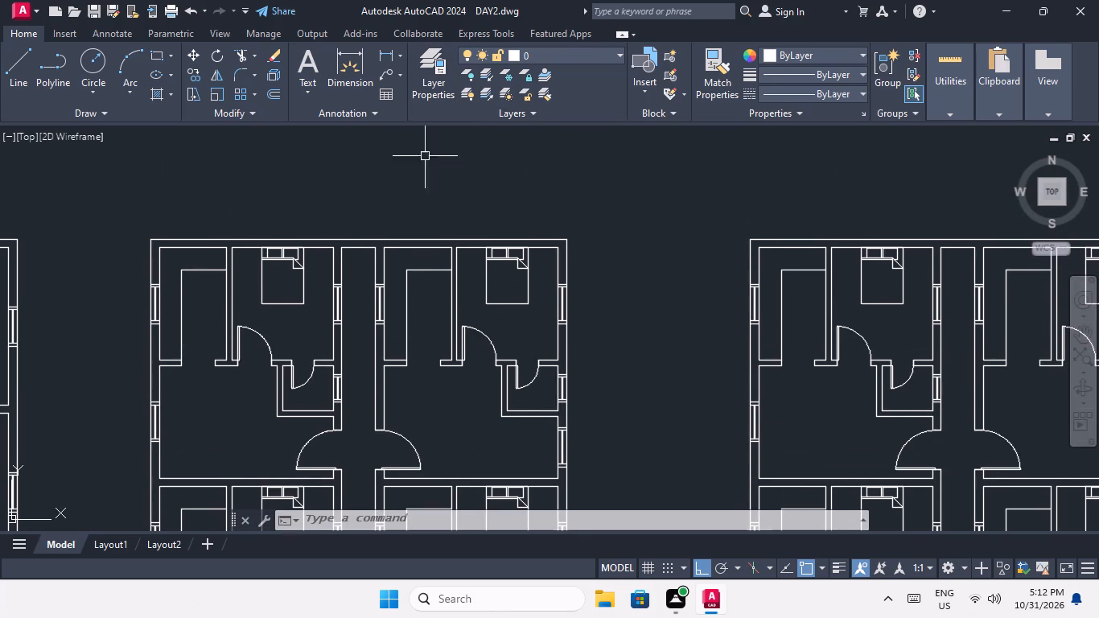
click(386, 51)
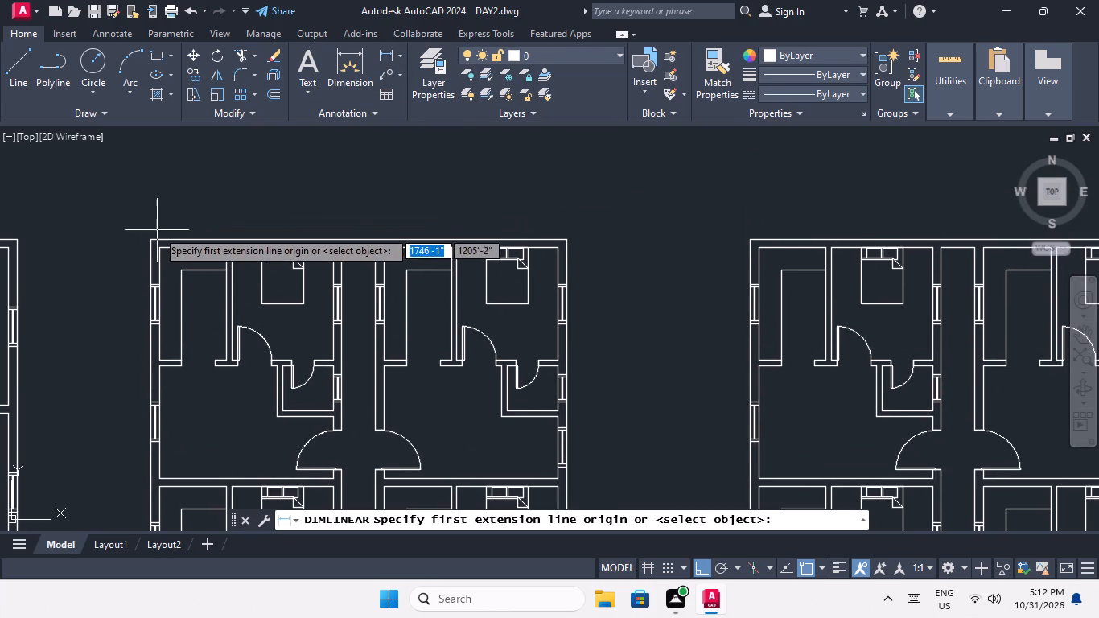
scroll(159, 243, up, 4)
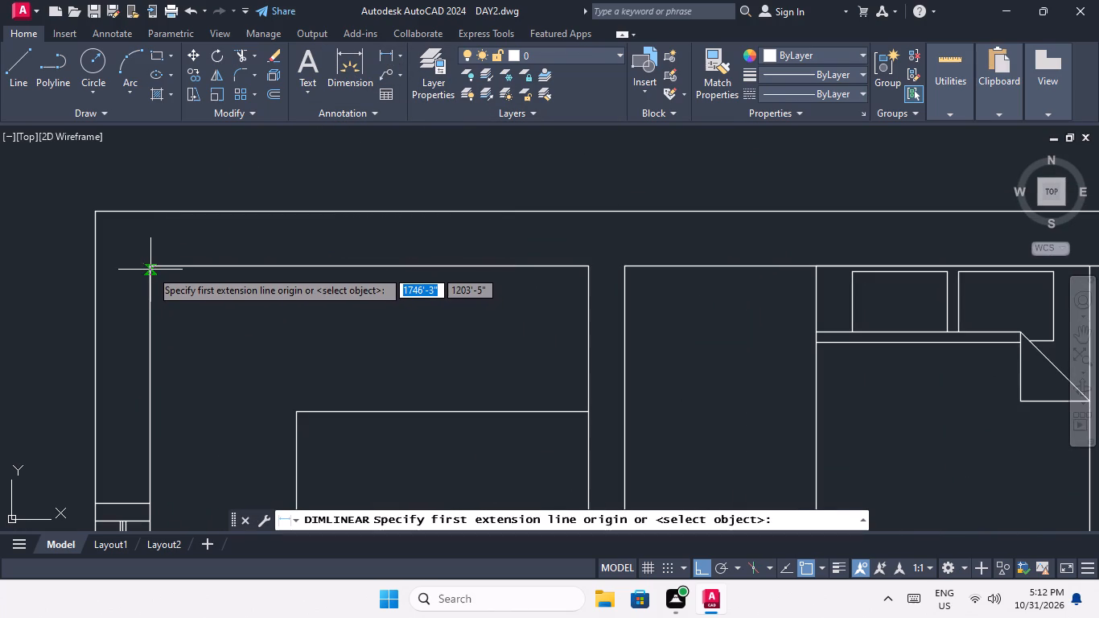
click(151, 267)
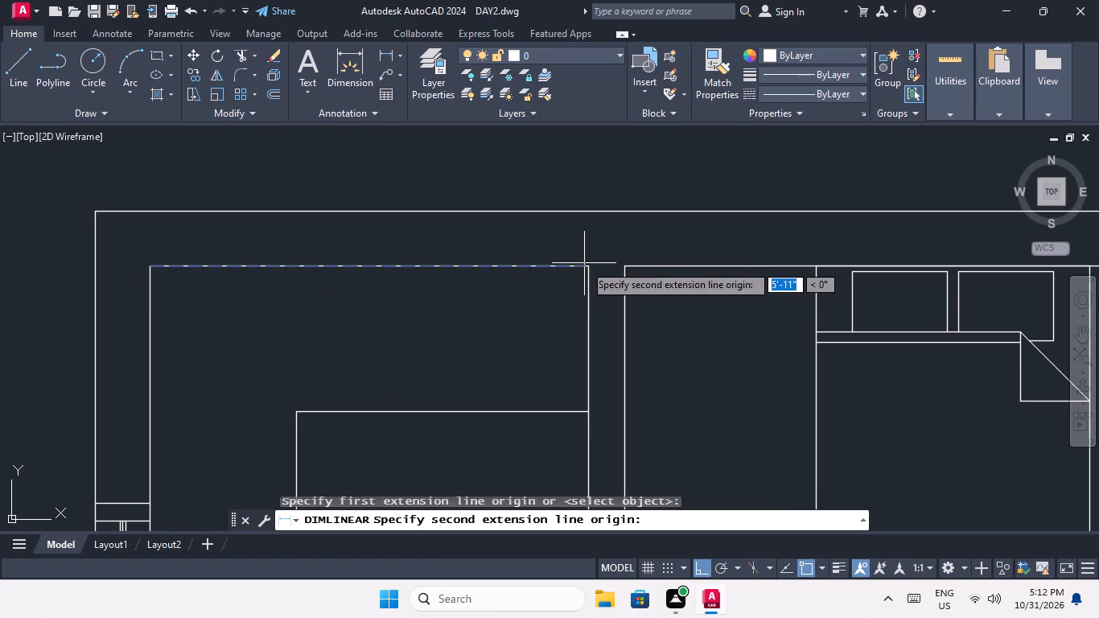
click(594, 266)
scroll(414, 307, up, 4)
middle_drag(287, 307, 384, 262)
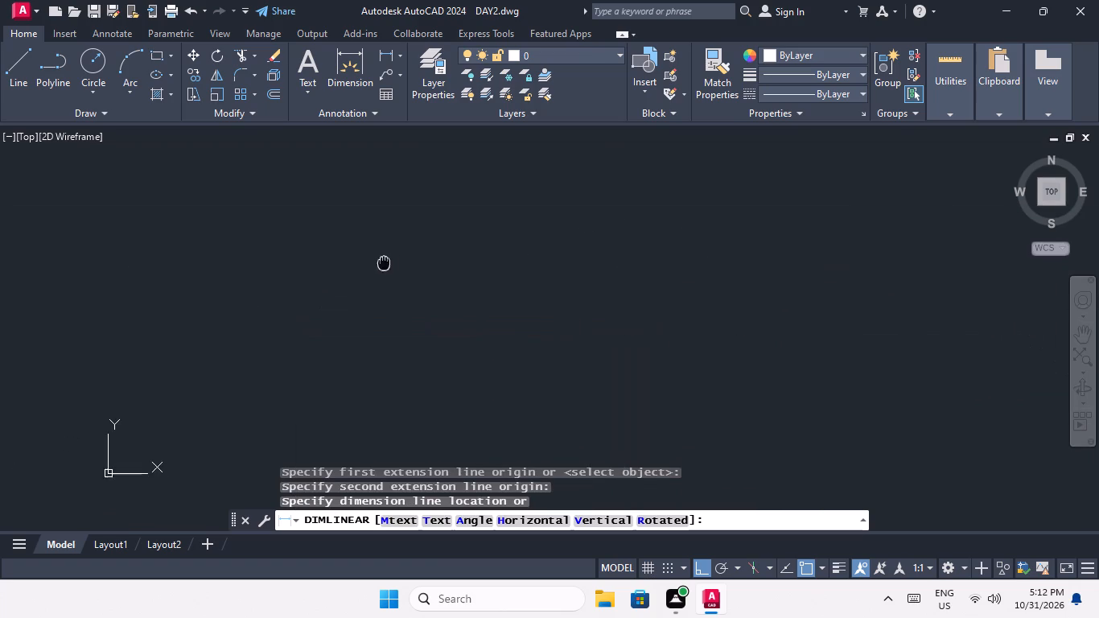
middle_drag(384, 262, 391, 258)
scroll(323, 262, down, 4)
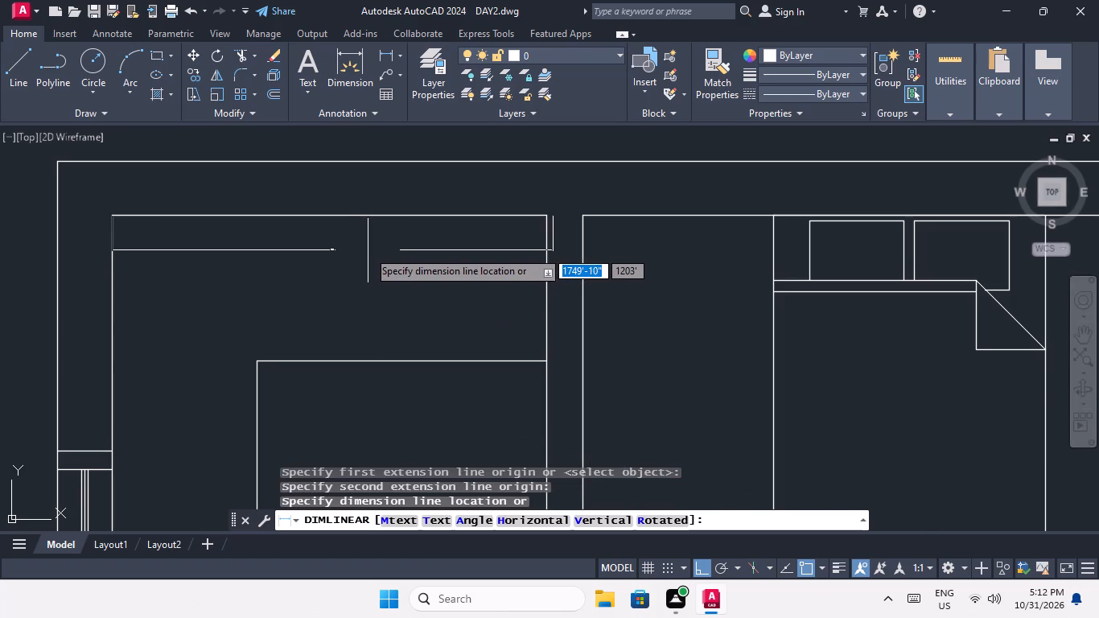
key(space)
Measure the inside width of the second plan's upper-left corner room with a temporary linear dimension.
key(space)
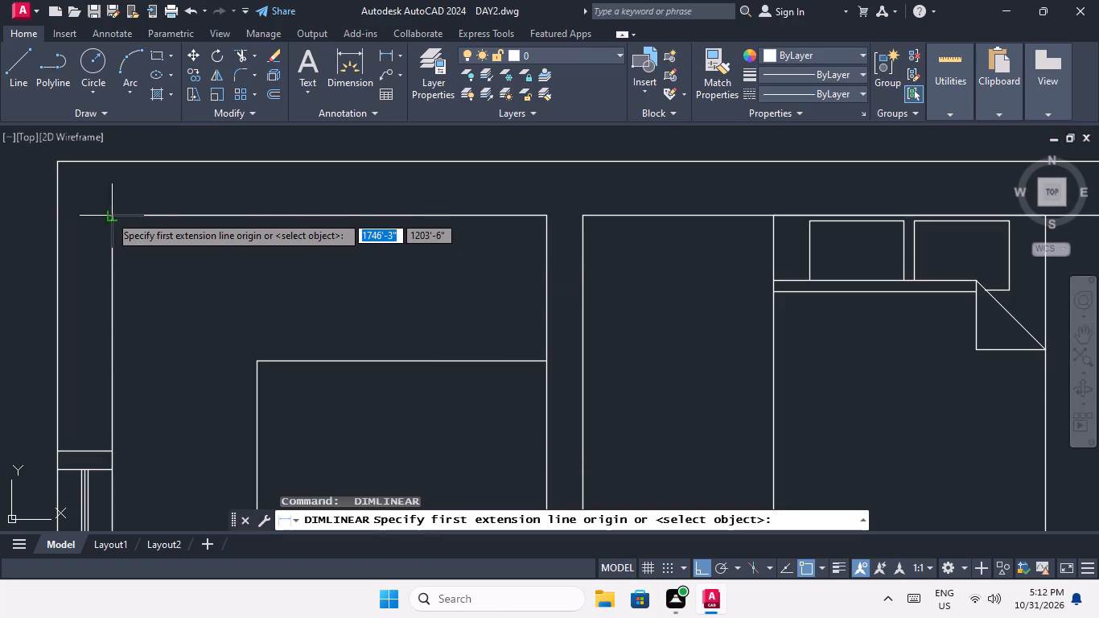
click(109, 215)
scroll(548, 223, up, 1)
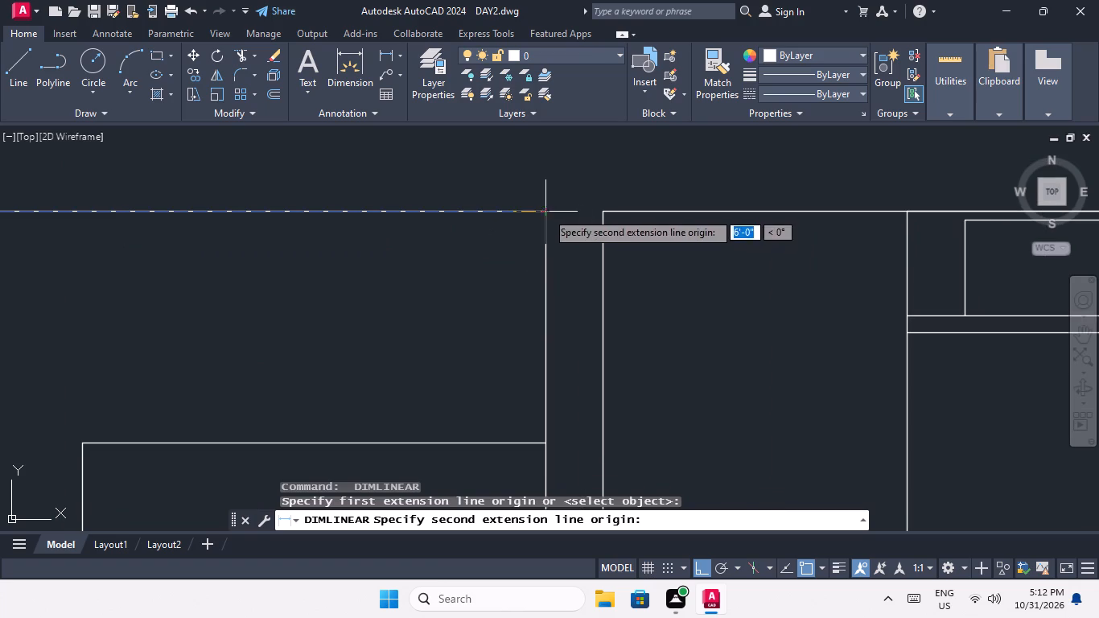
click(545, 213)
middle_drag(331, 273, 542, 186)
scroll(406, 212, up, 5)
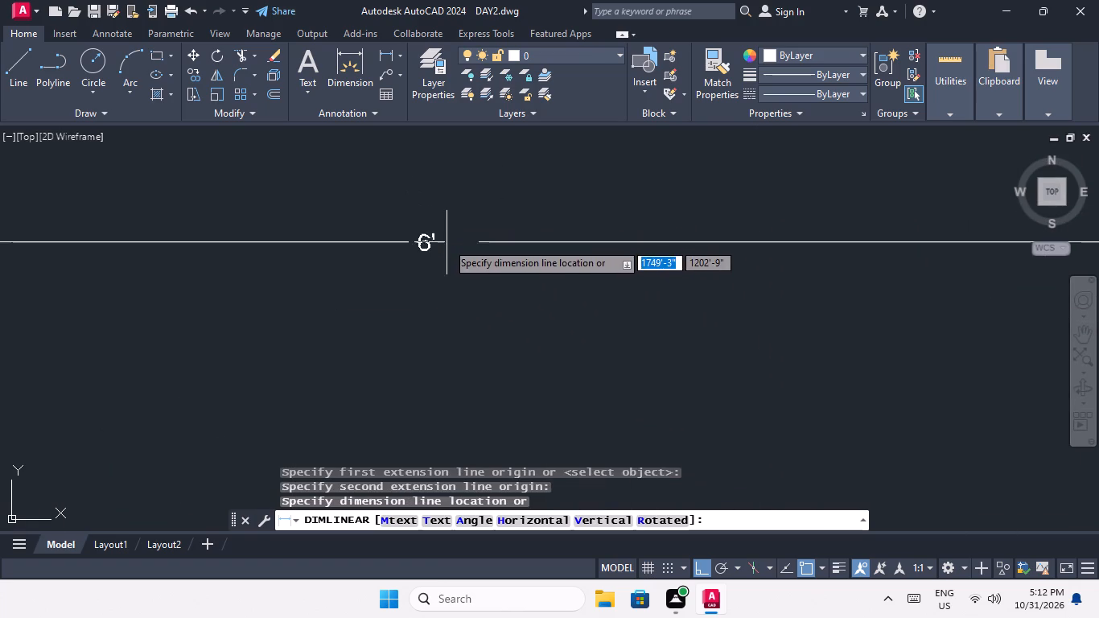
scroll(447, 242, up, 3)
key(space)
Measure the same corner room's inside length along its outer wall with a temporary linear dimension.
scroll(439, 241, down, 6)
middle_drag(442, 243, 426, 204)
scroll(424, 205, down, 4)
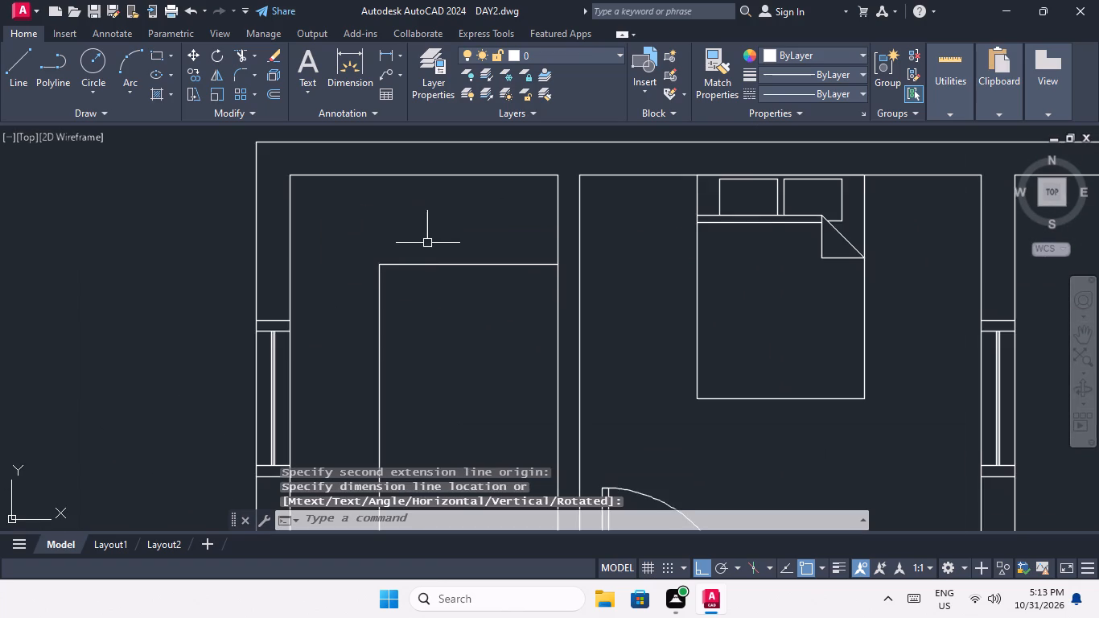
middle_drag(418, 241, 392, 183)
scroll(393, 192, down, 3)
key(space)
scroll(363, 186, up, 3)
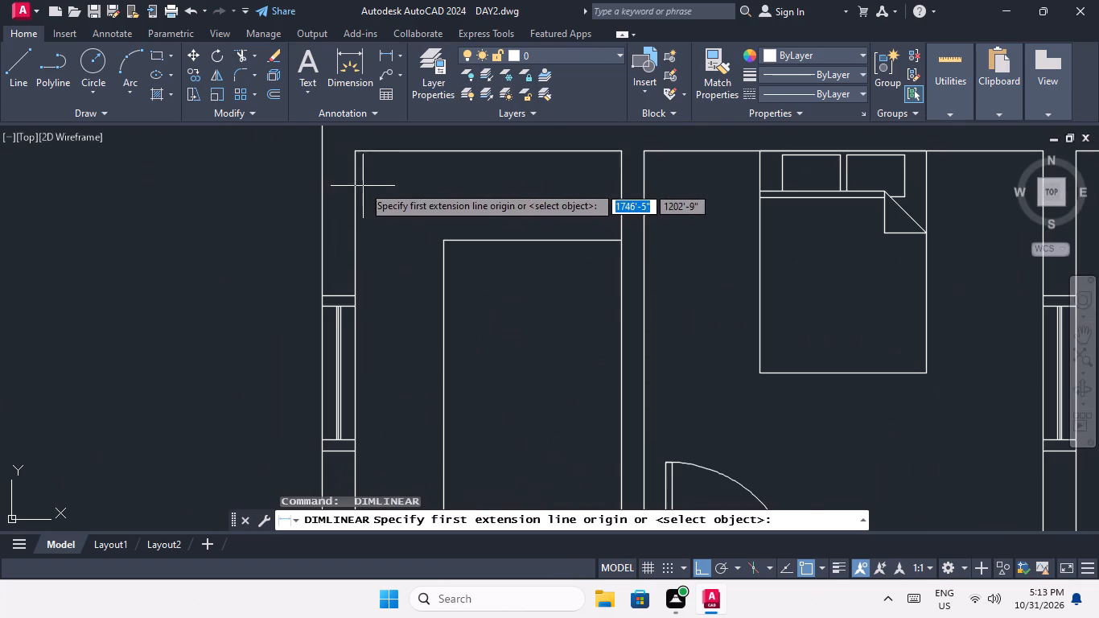
click(357, 153)
middle_drag(369, 271, 366, 147)
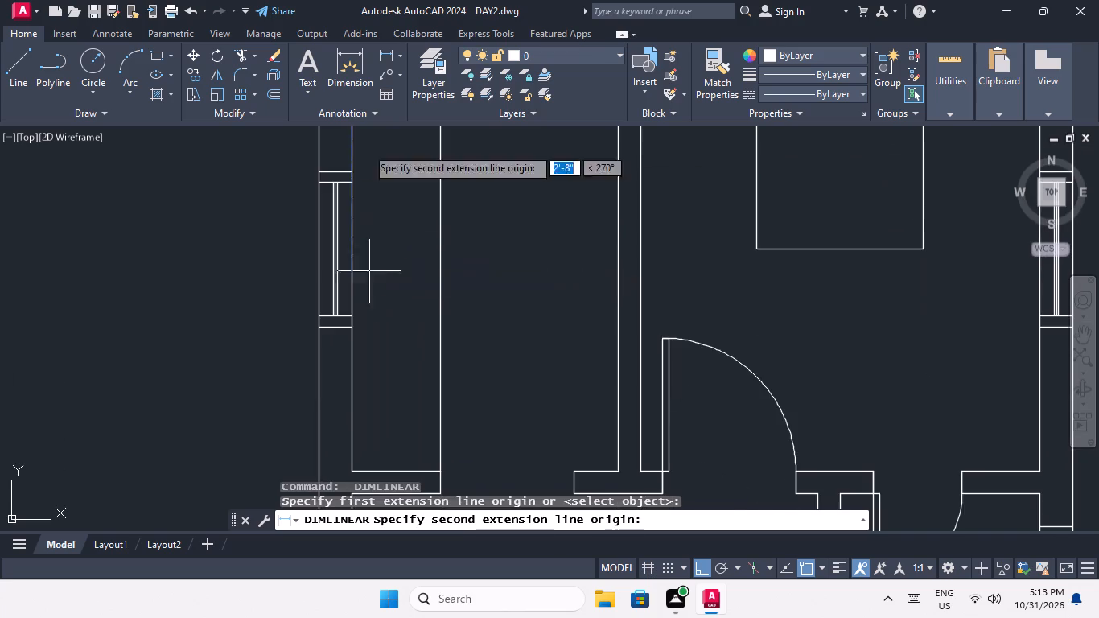
middle_drag(379, 398, 372, 239)
scroll(352, 278, up, 4)
middle_drag(352, 347, 350, 227)
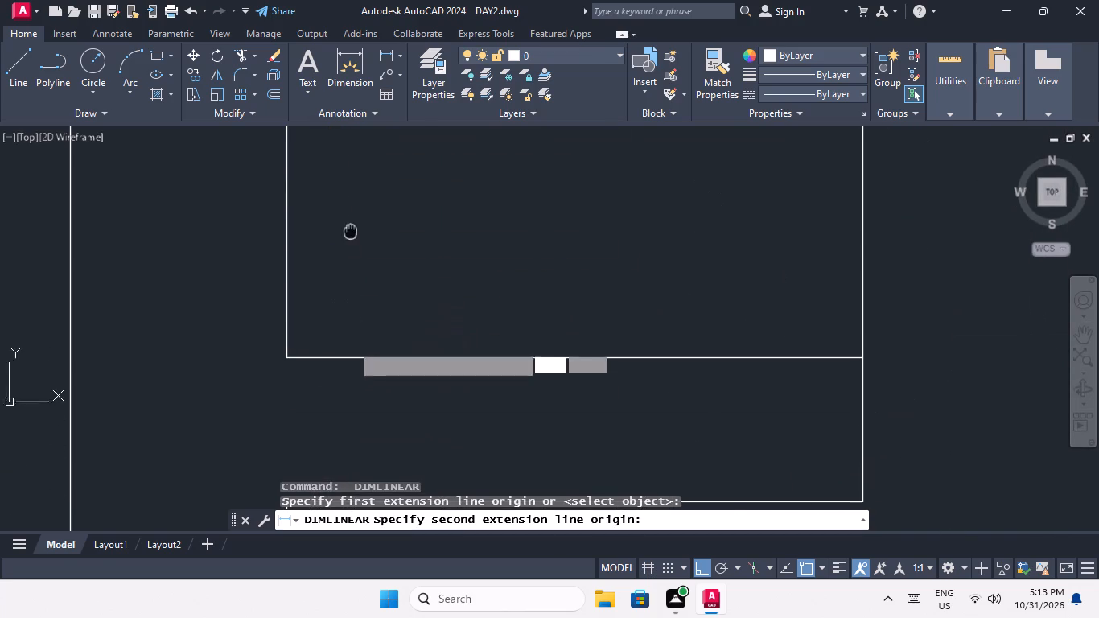
middle_drag(350, 227, 350, 228)
click(289, 356)
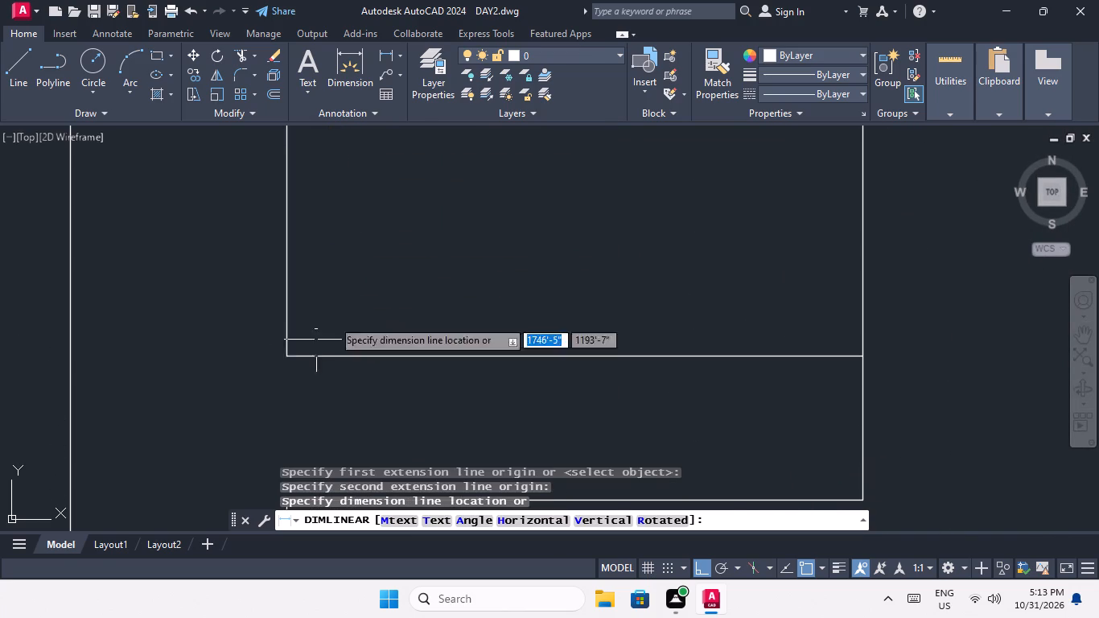
middle_drag(352, 255, 337, 348)
scroll(366, 279, down, 3)
middle_drag(393, 202, 361, 350)
scroll(361, 350, down, 2)
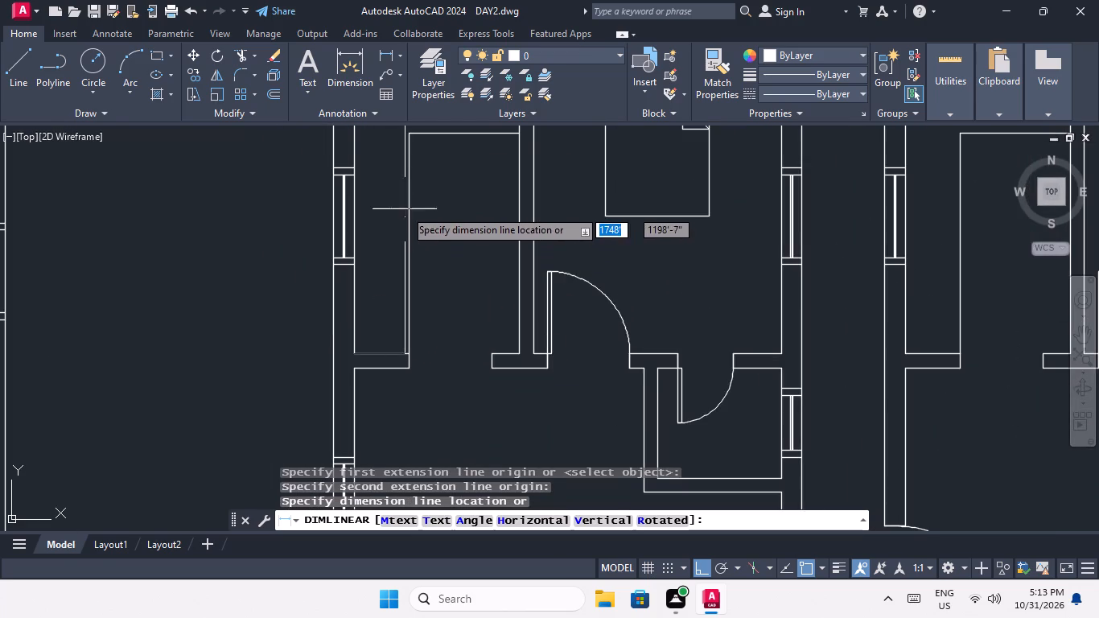
scroll(405, 207, up, 9)
key(space)
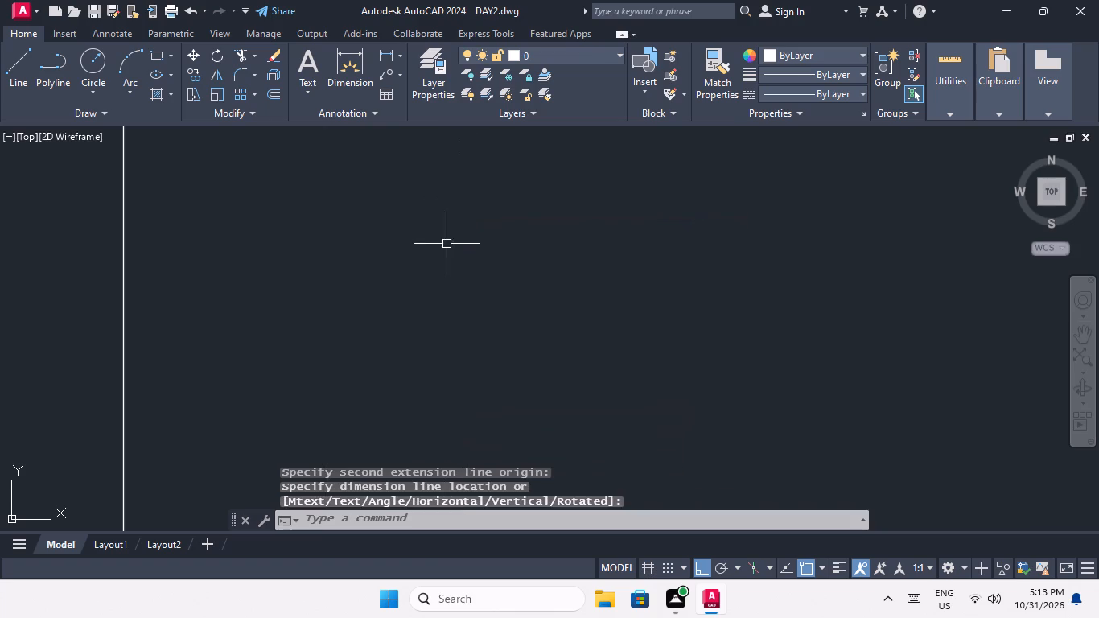
Create multiline text above the second plan with an 8" text height, reading "KITCHEN 1" on its first line.
scroll(447, 243, down, 9)
middle_drag(475, 257, 270, 257)
scroll(277, 241, down, 2)
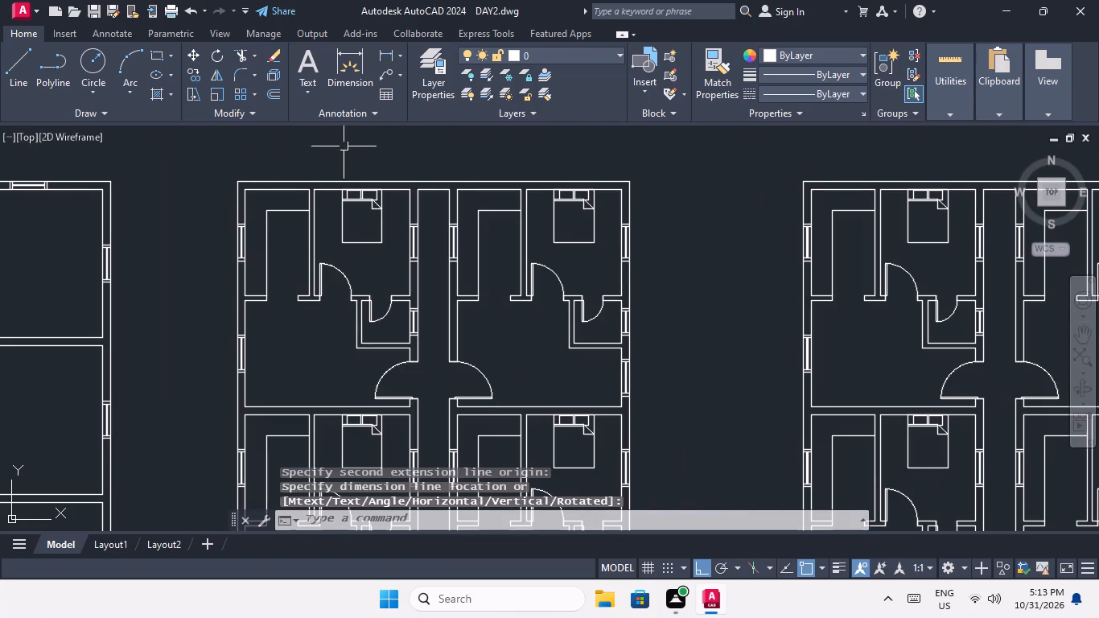
click(306, 57)
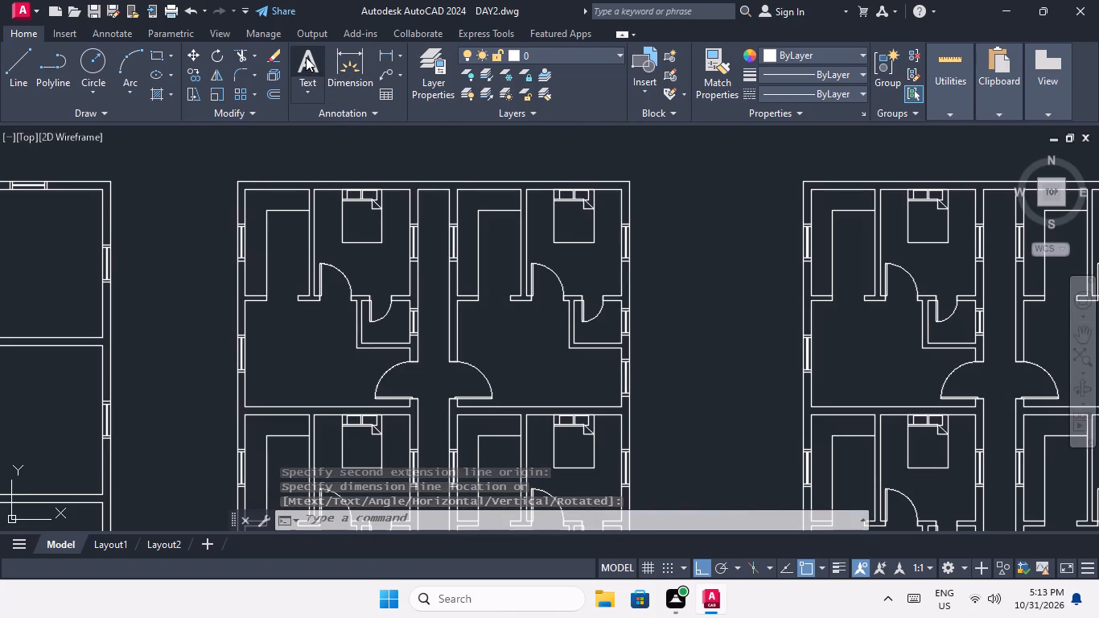
scroll(286, 252, up, 3)
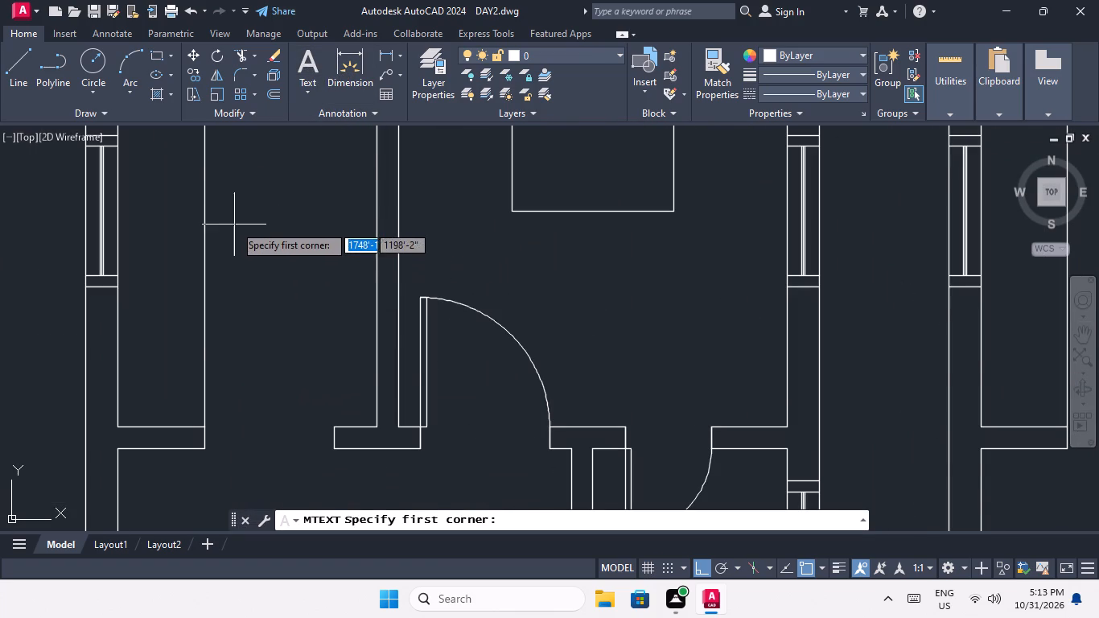
scroll(238, 225, down, 3)
middle_drag(254, 249, 274, 352)
drag(212, 177, 253, 218)
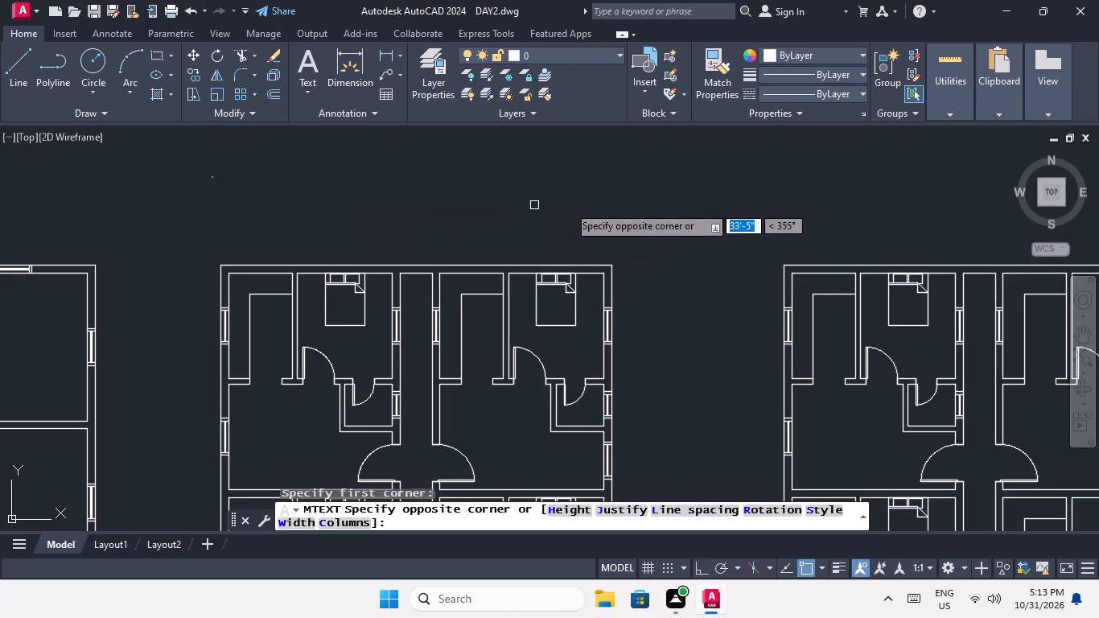
click(879, 201)
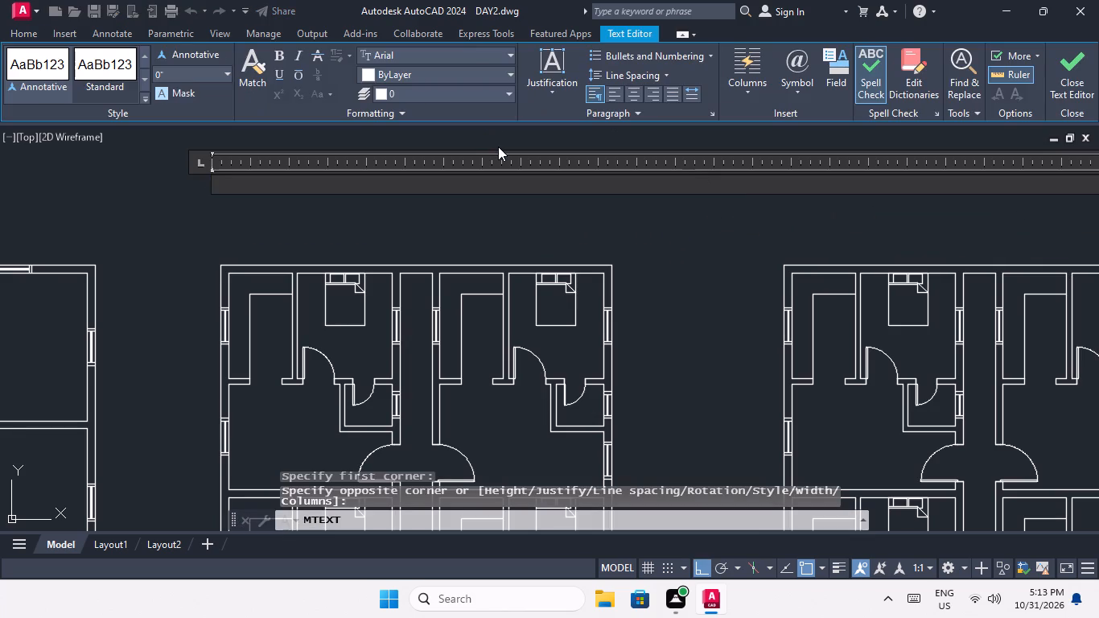
click(167, 76)
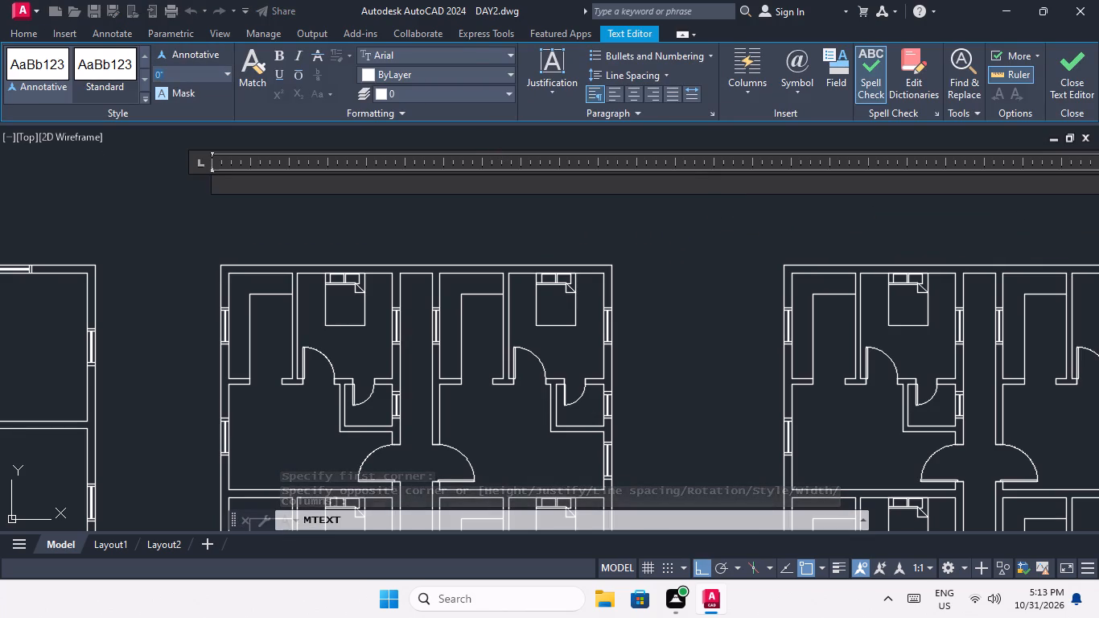
key(8)
key(shift+quotedbl)
key(Return)
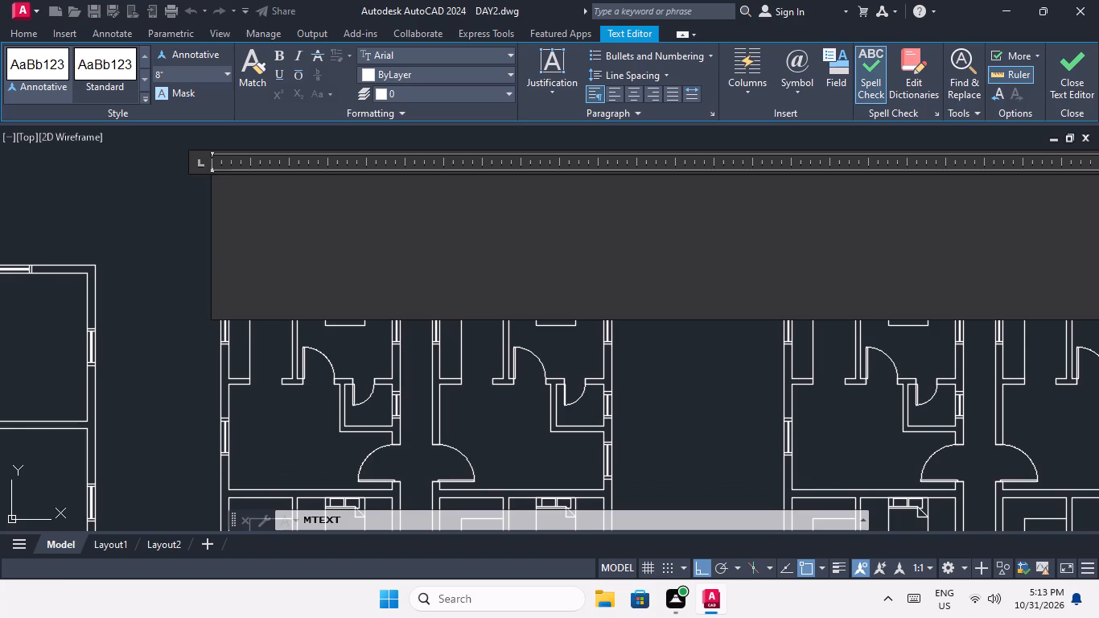
text(ki)
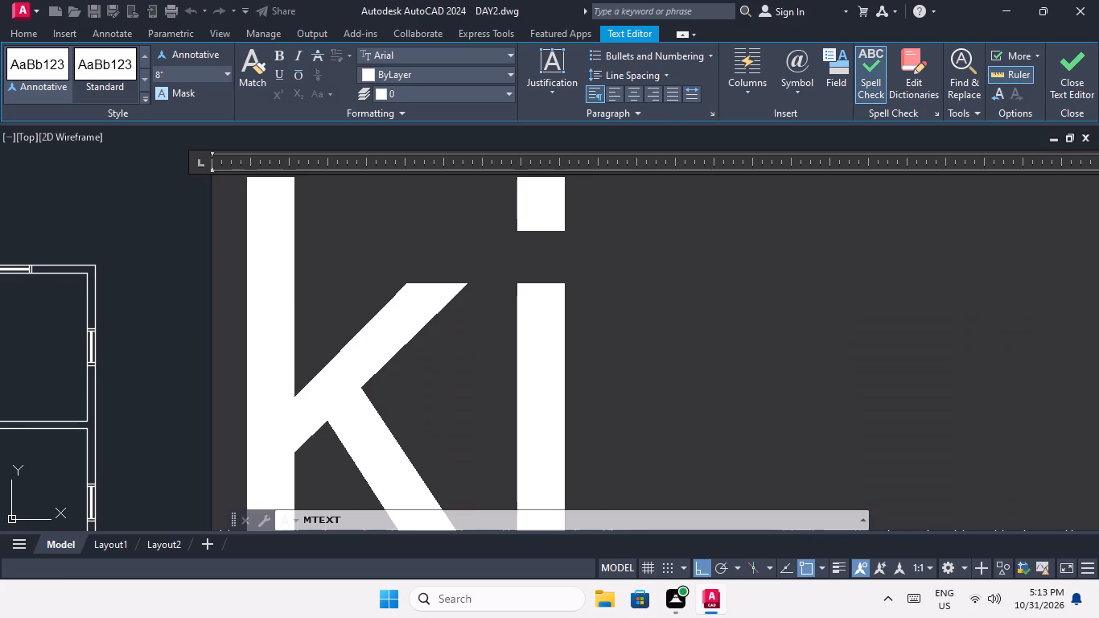
key(BackSpace)
key(BackSpace)
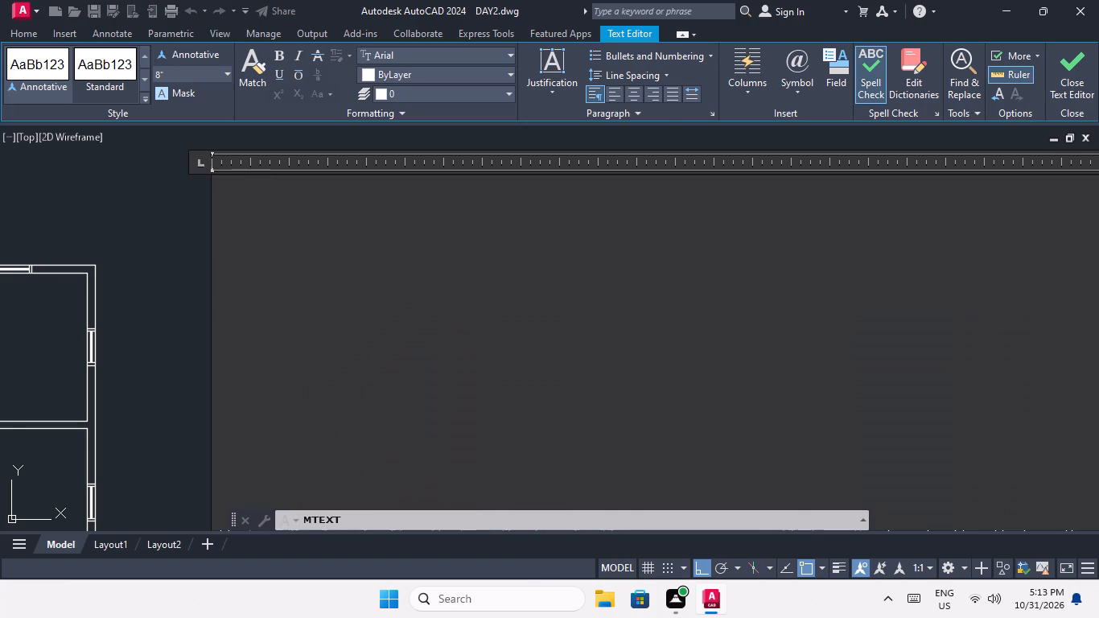
text(KITCHEN)
scroll(521, 279, down, 5)
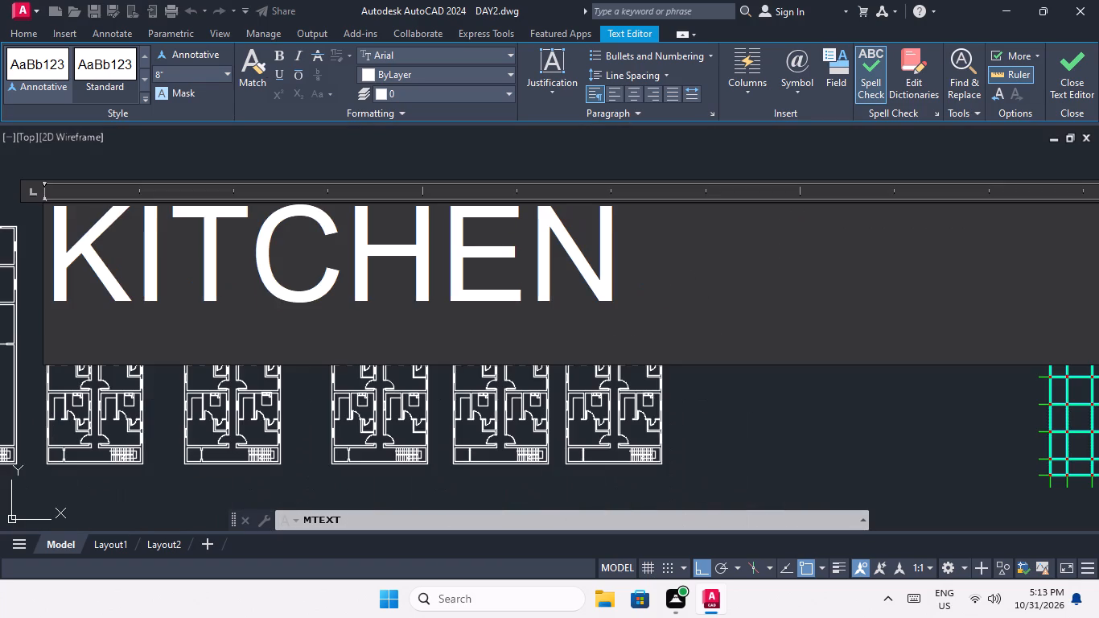
key(space)
key(1)
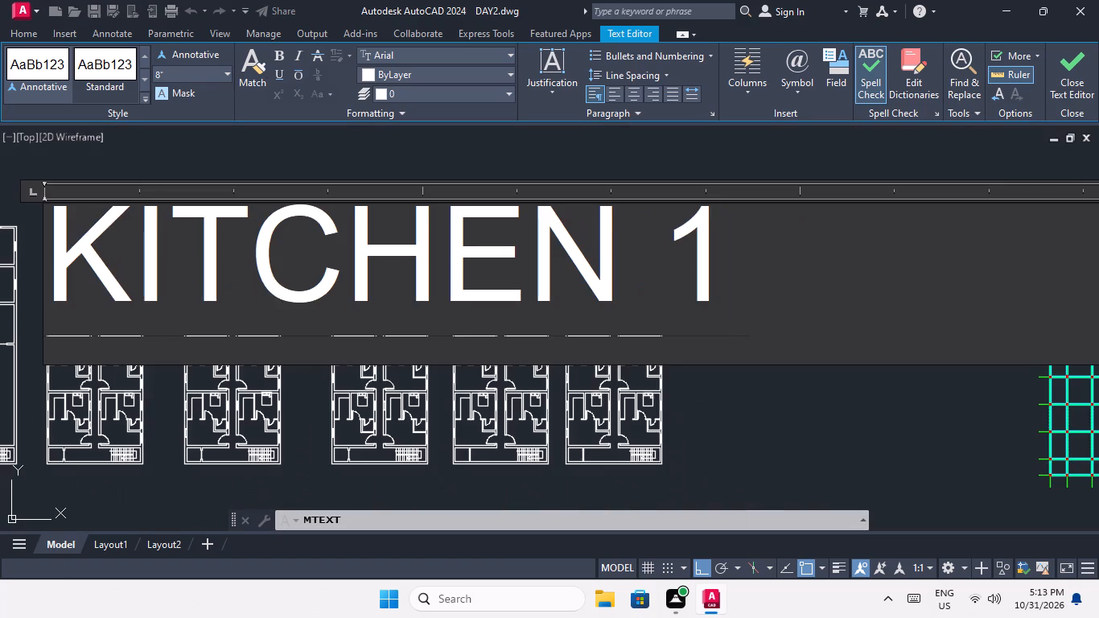
Add a second text line reading "6'X10'", indent it four spaces under the room name, and finish the label.
key(Return)
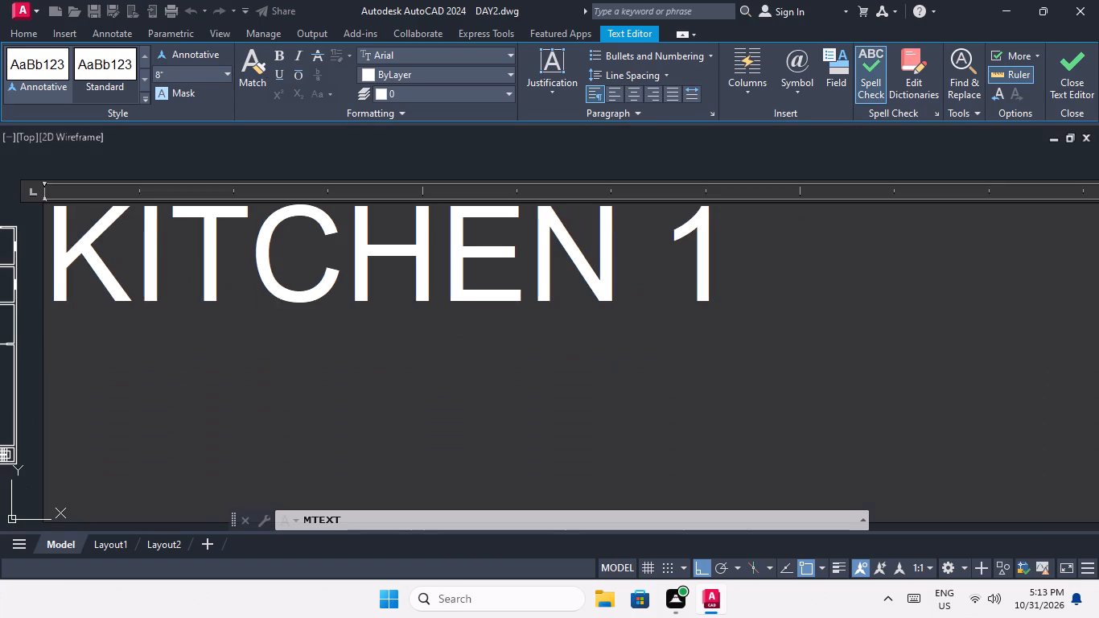
text(6')
text(10')
key(Left)
key(Left)
key(Left)
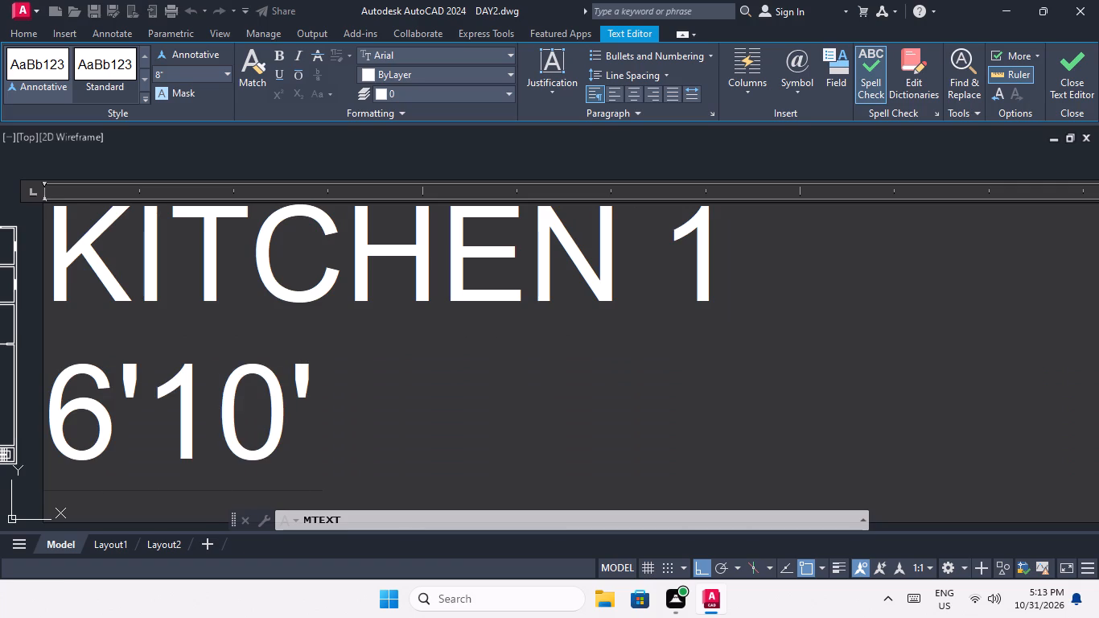
key(x)
key(Left)
key(Left)
key(Left)
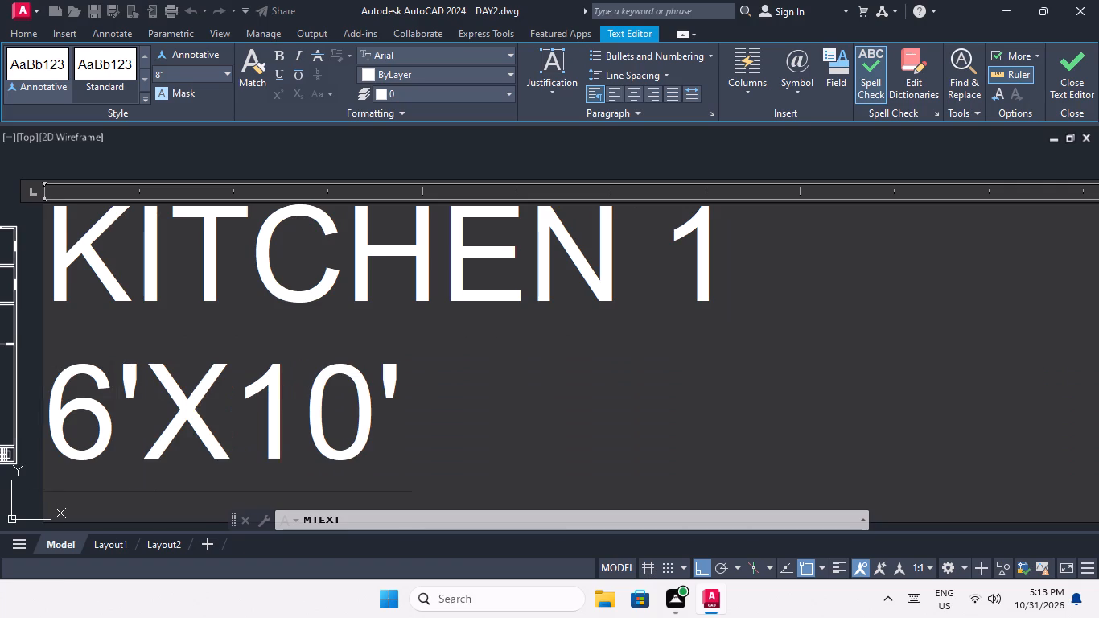
key(space)
key(space)
key(space)
key(space)
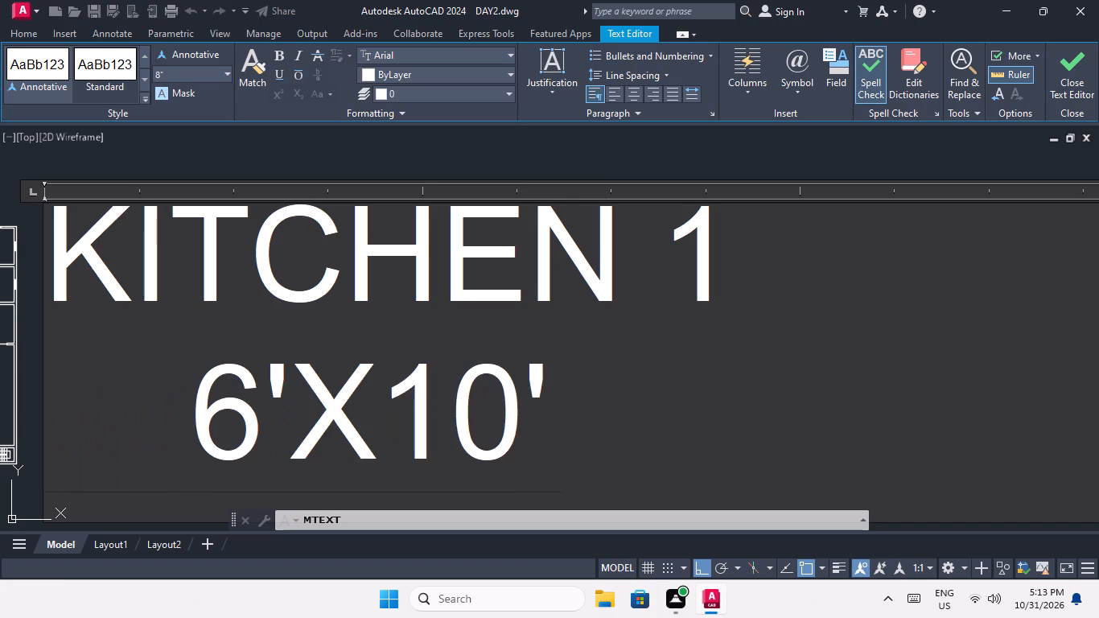
key(space)
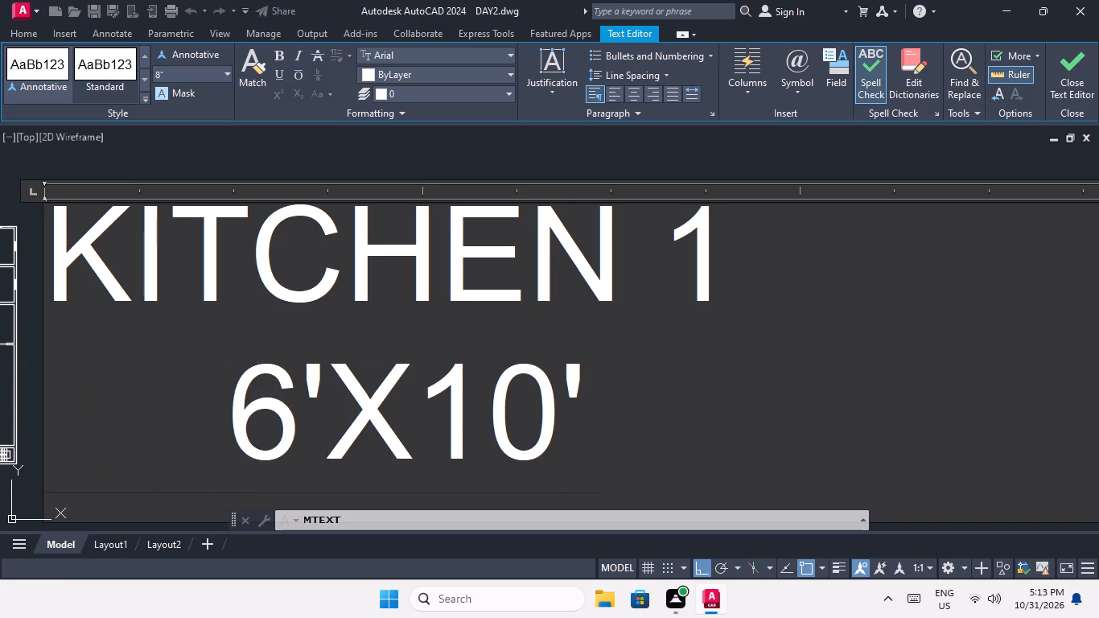
key(BackSpace)
scroll(507, 225, down, 4)
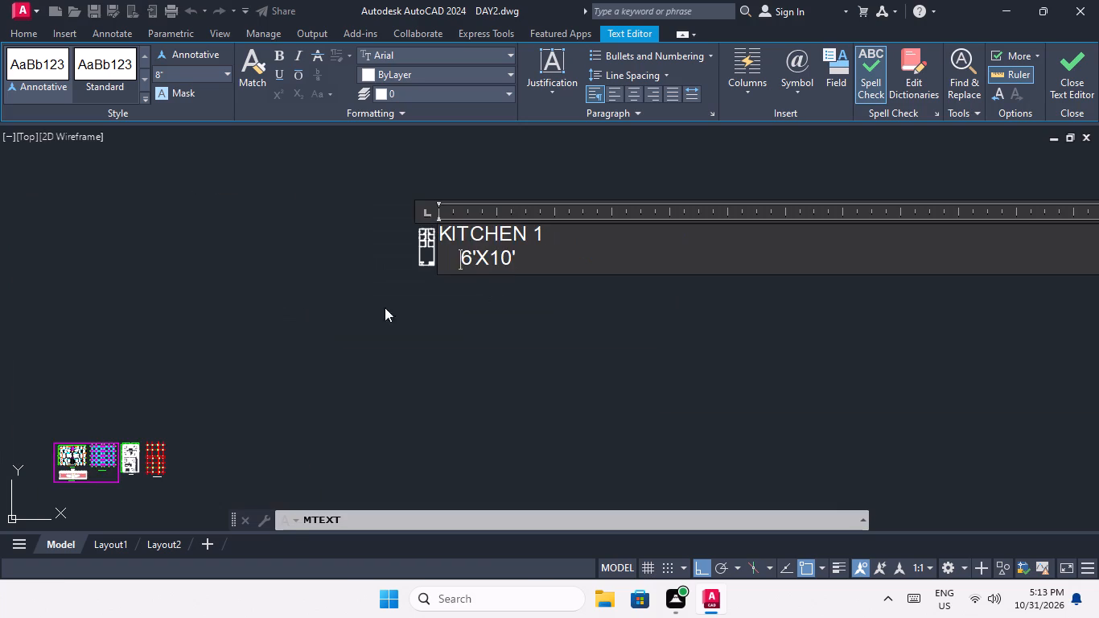
click(408, 295)
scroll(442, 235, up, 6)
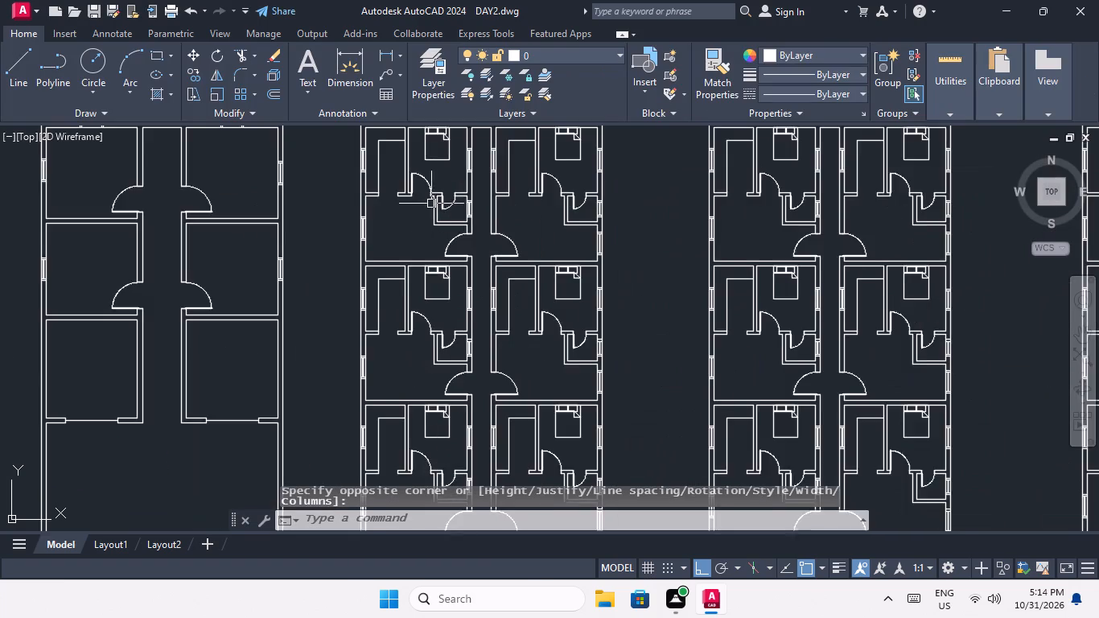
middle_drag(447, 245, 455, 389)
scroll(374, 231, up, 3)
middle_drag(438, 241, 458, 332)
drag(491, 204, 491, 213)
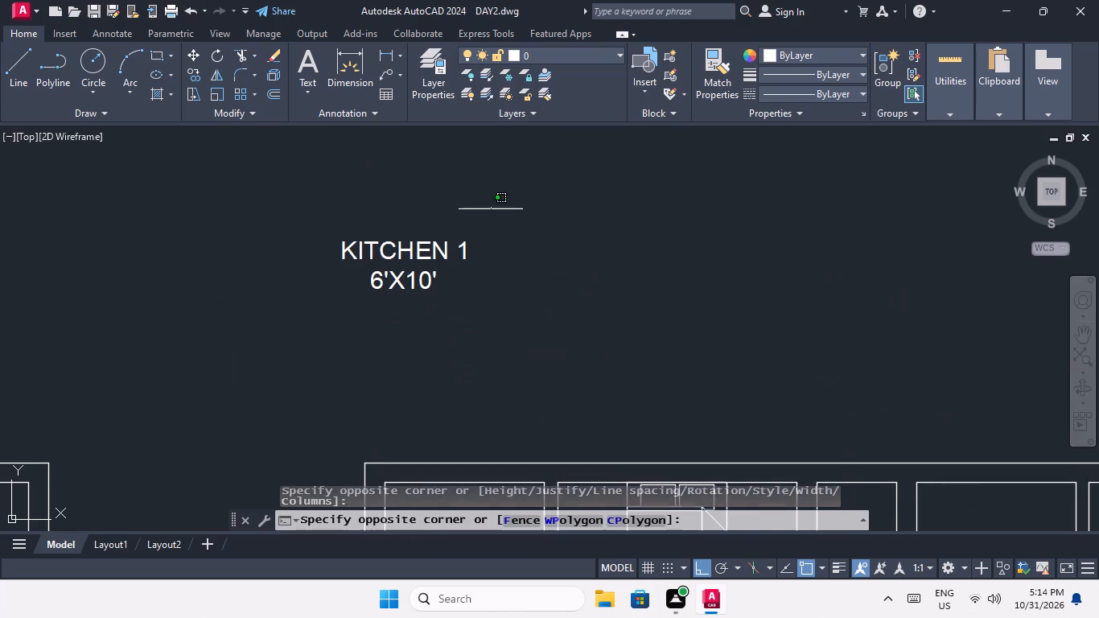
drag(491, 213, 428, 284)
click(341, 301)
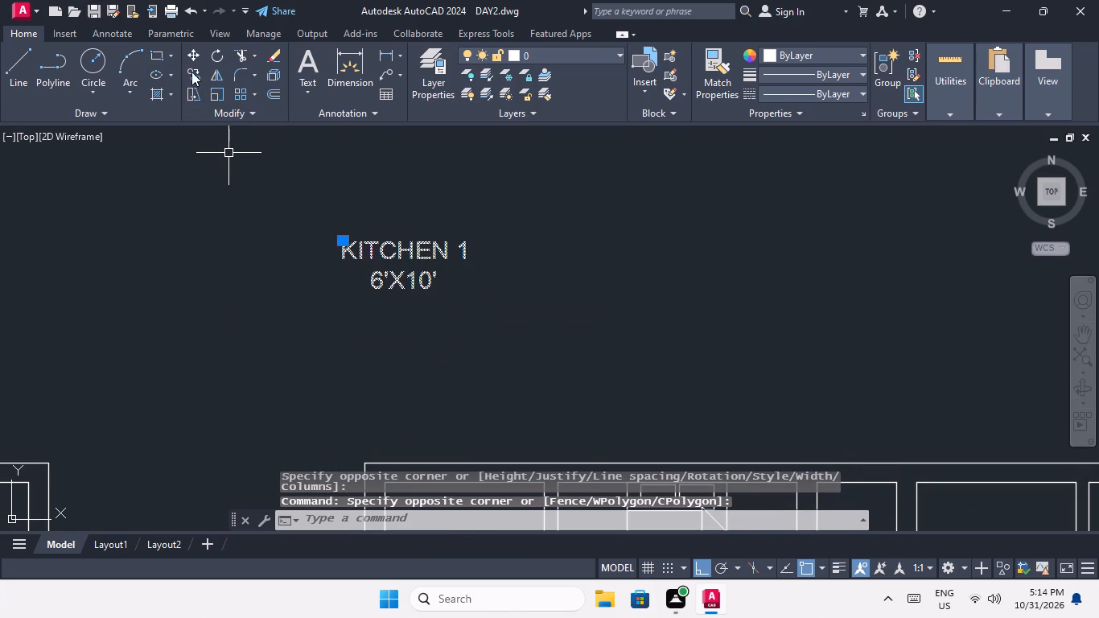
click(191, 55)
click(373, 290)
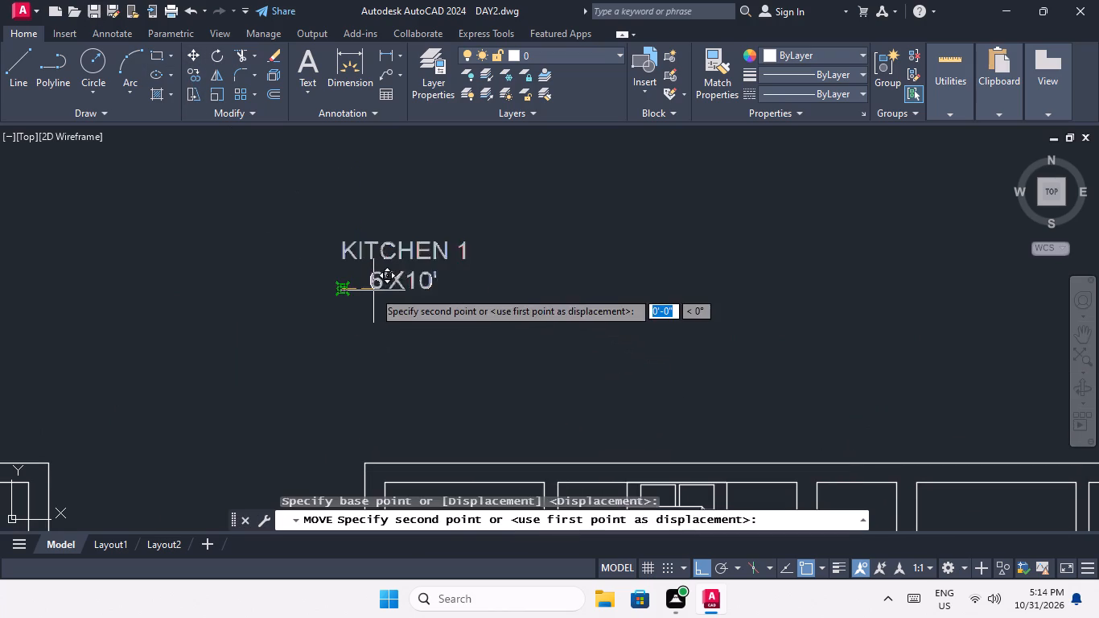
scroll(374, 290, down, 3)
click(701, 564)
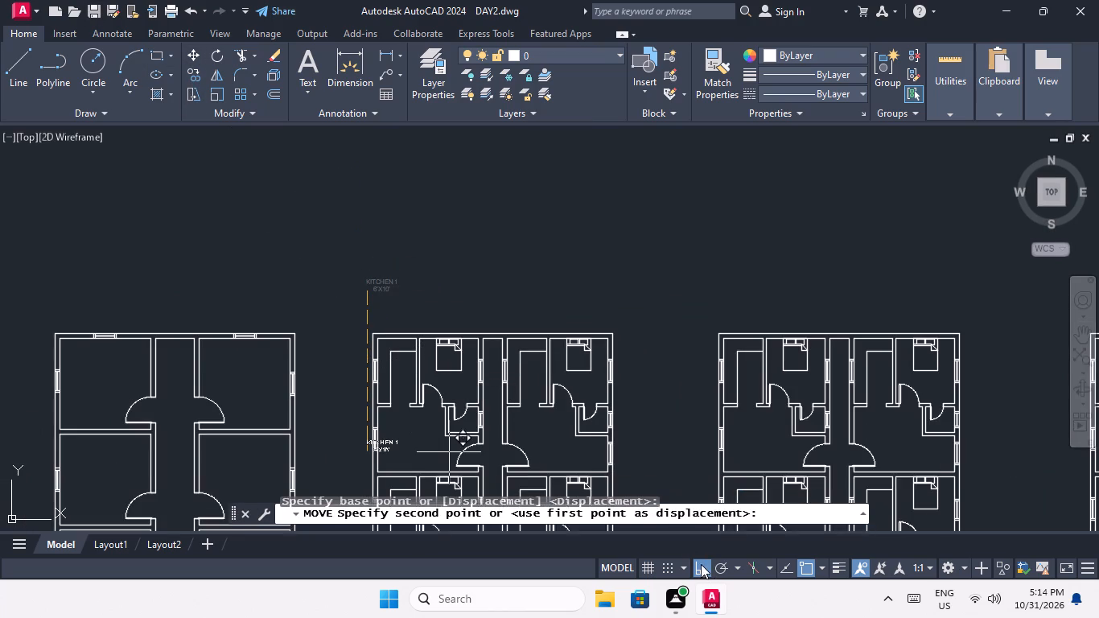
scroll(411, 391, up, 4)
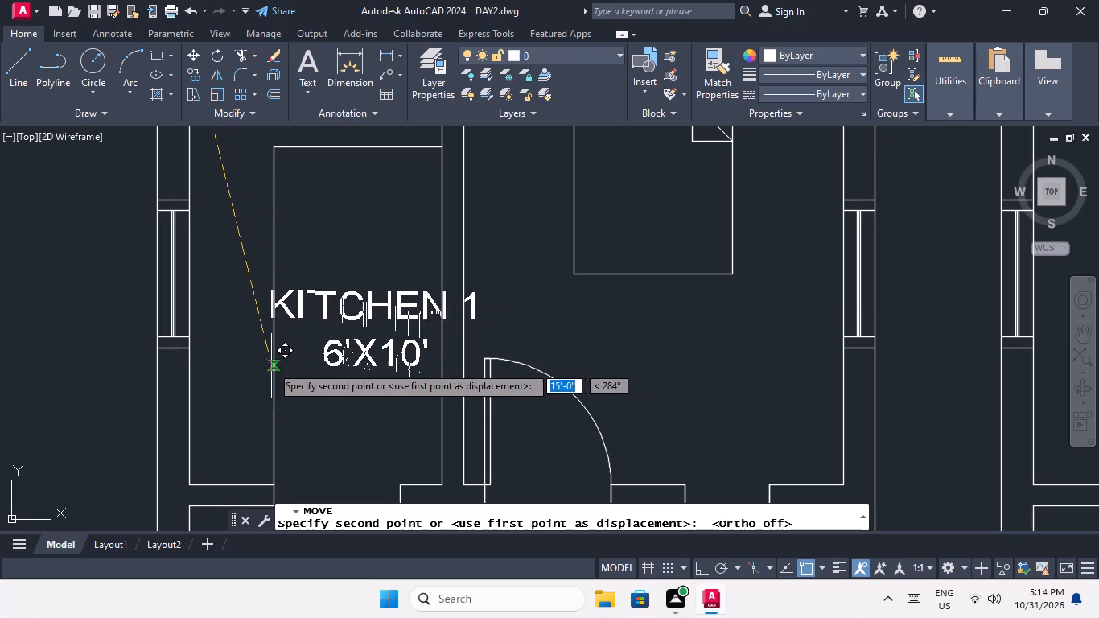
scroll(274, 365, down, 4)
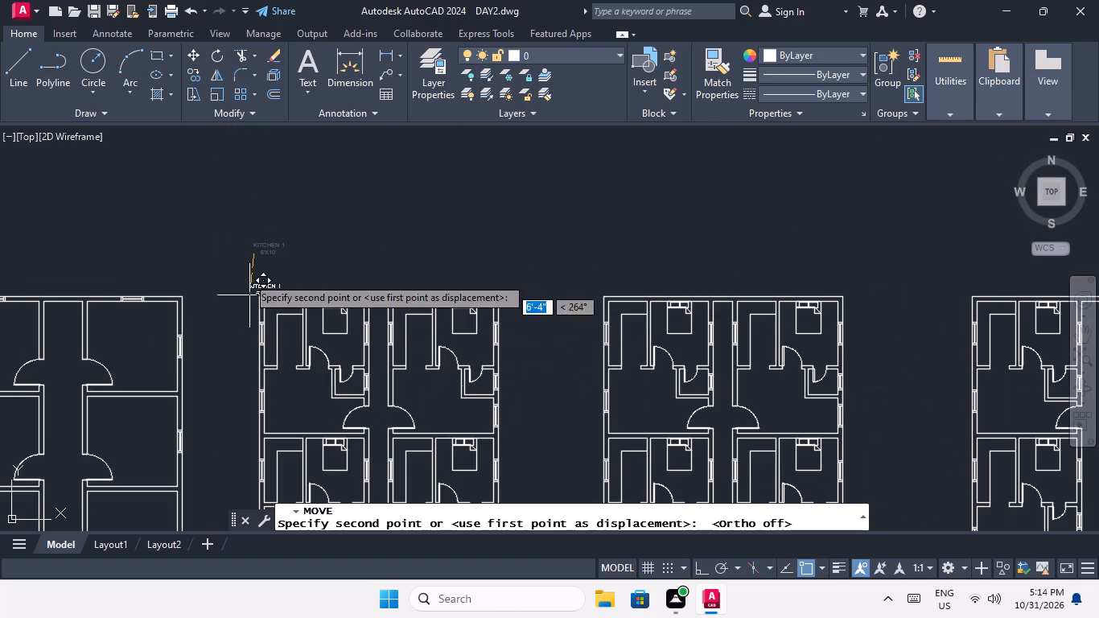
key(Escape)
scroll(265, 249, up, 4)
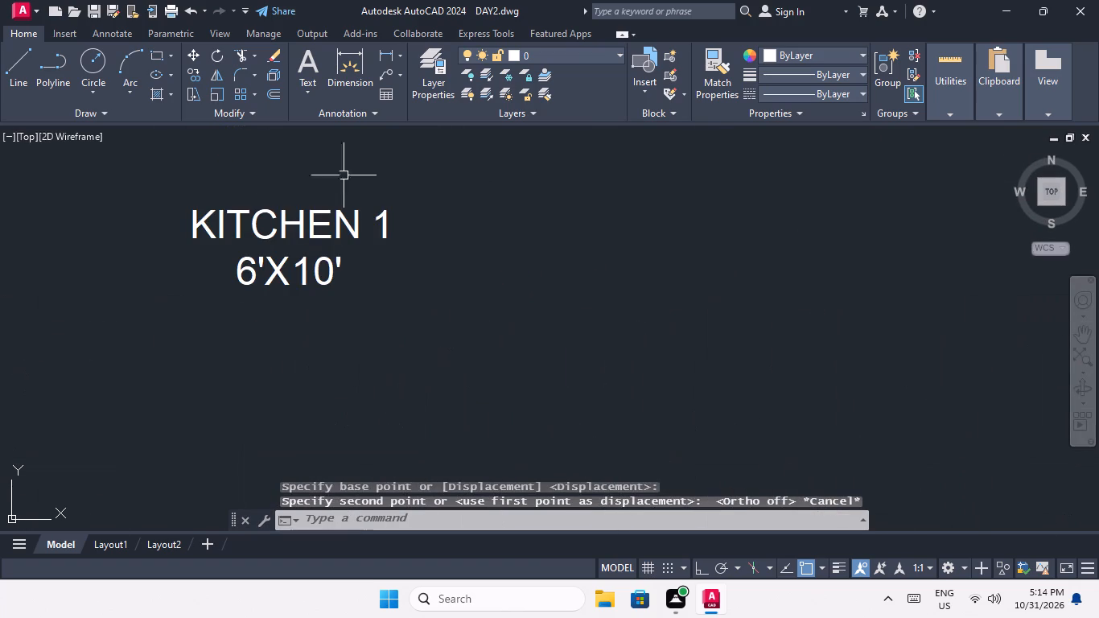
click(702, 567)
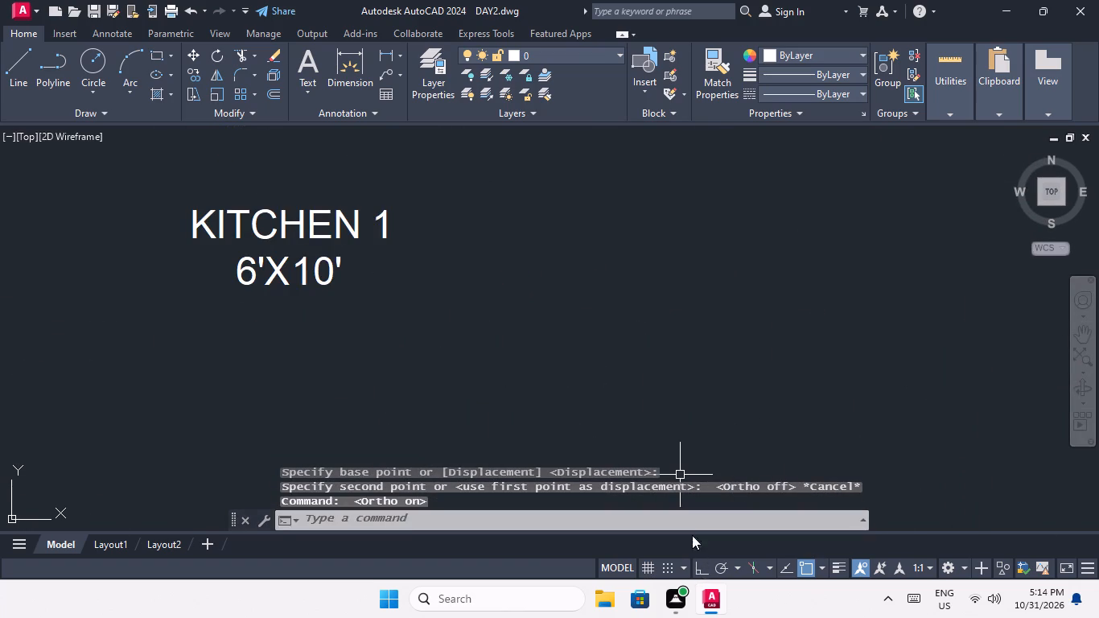
Rotate the KITCHEN 1 label 90° counterclockwise so that it reads vertically upward.
drag(406, 187, 361, 256)
click(312, 277)
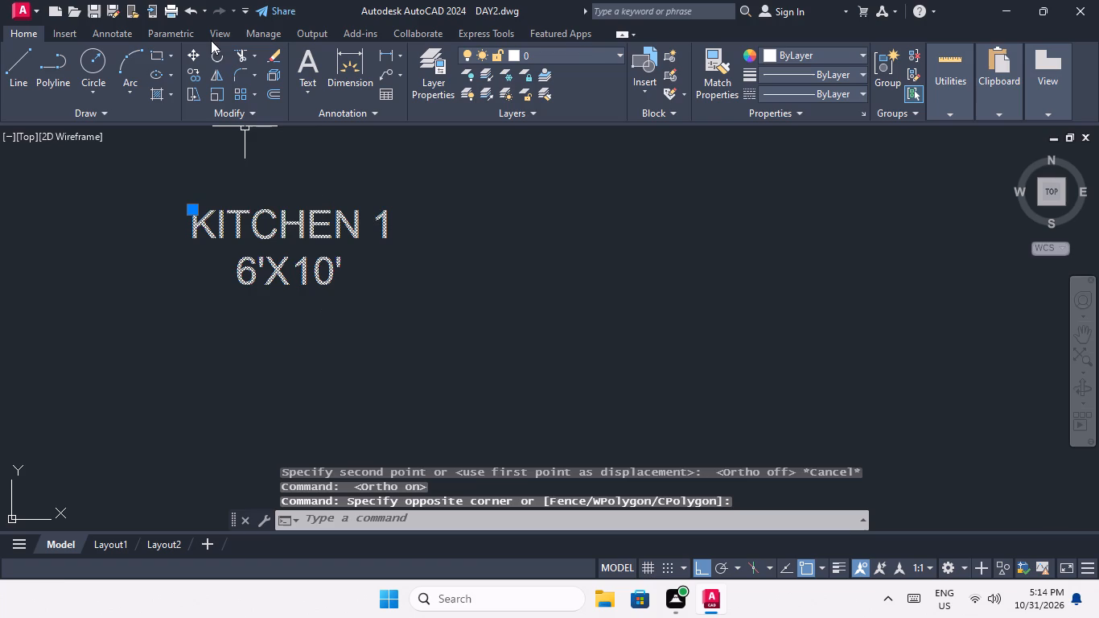
click(212, 56)
drag(376, 217, 384, 224)
middle_drag(510, 220, 516, 339)
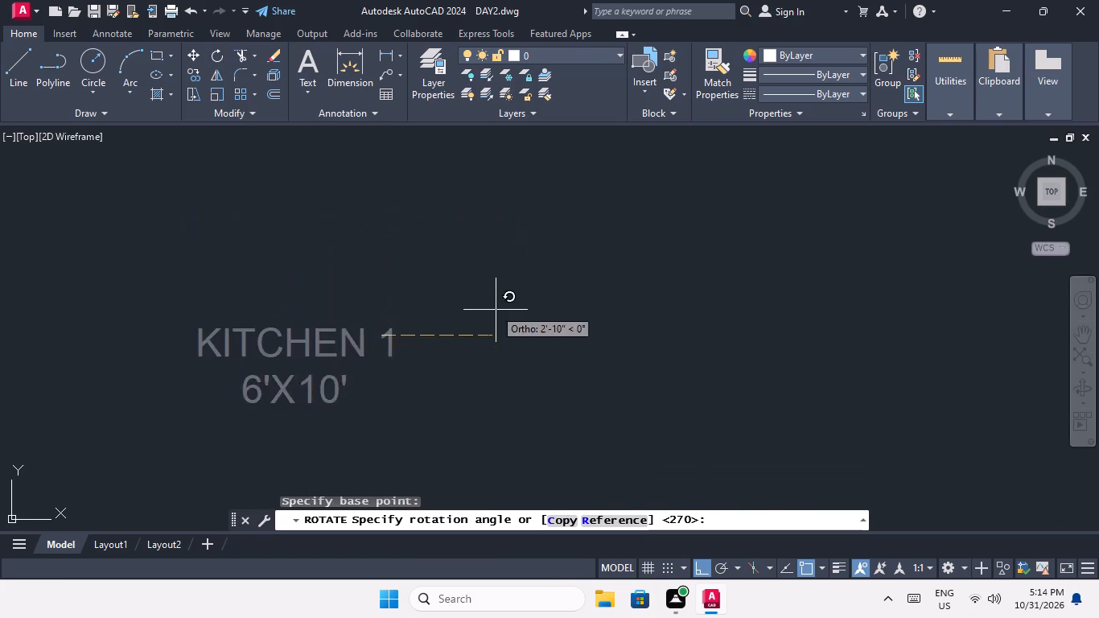
scroll(483, 286, down, 3)
click(436, 241)
key(Escape)
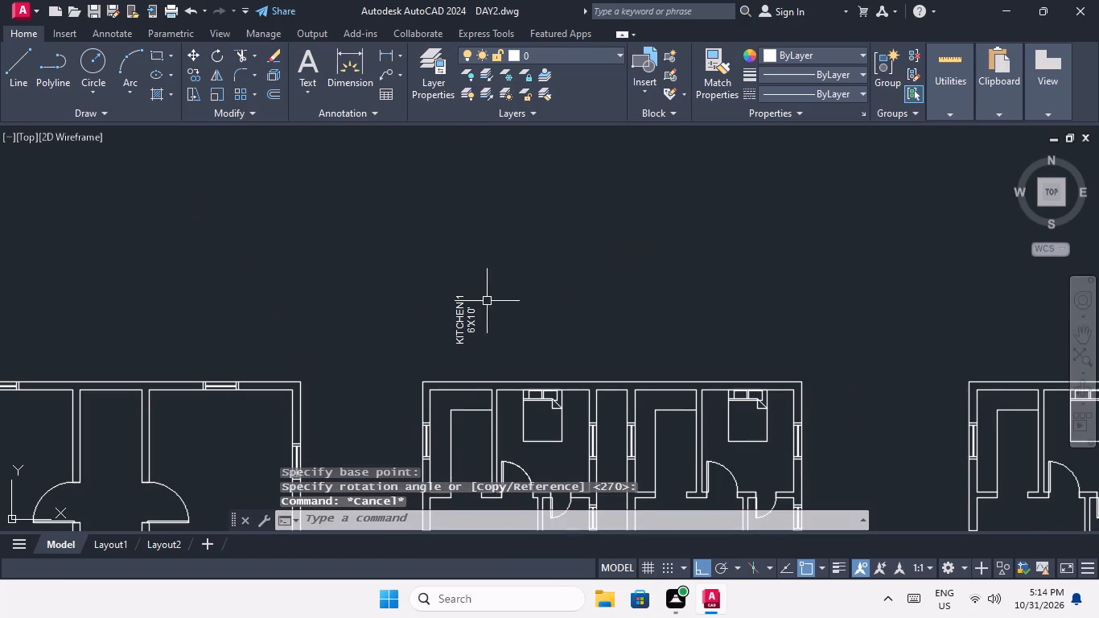
With Ortho off, move the vertical KITCHEN 1 label about 13' down into the second plan's upper-left kitchen, inside the counter line.
middle_drag(486, 299, 430, 179)
drag(440, 182, 390, 200)
click(373, 208)
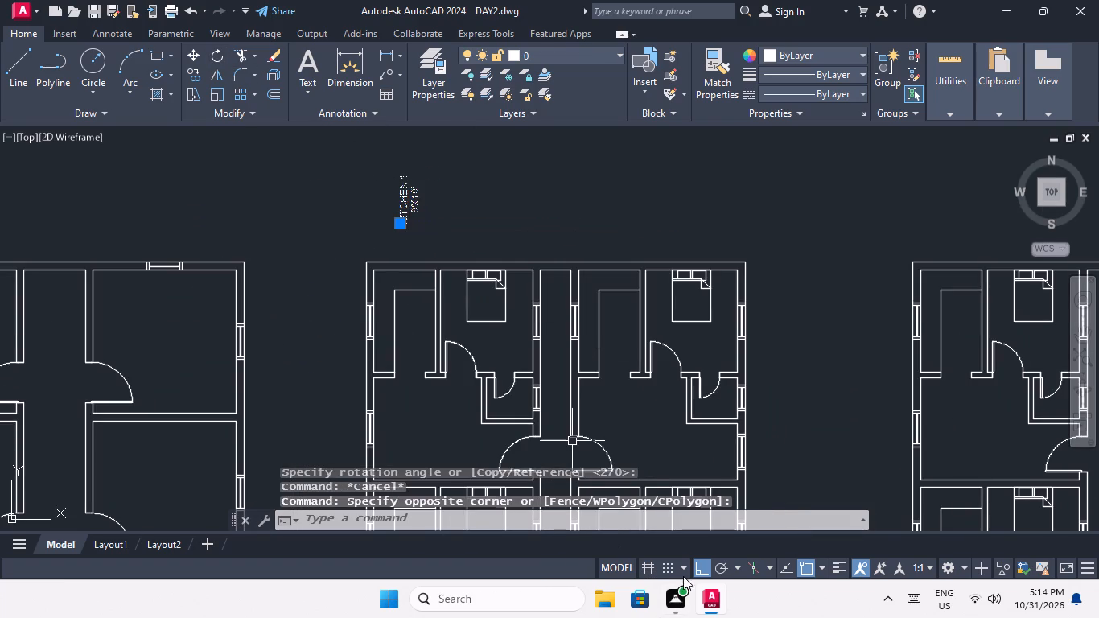
click(698, 568)
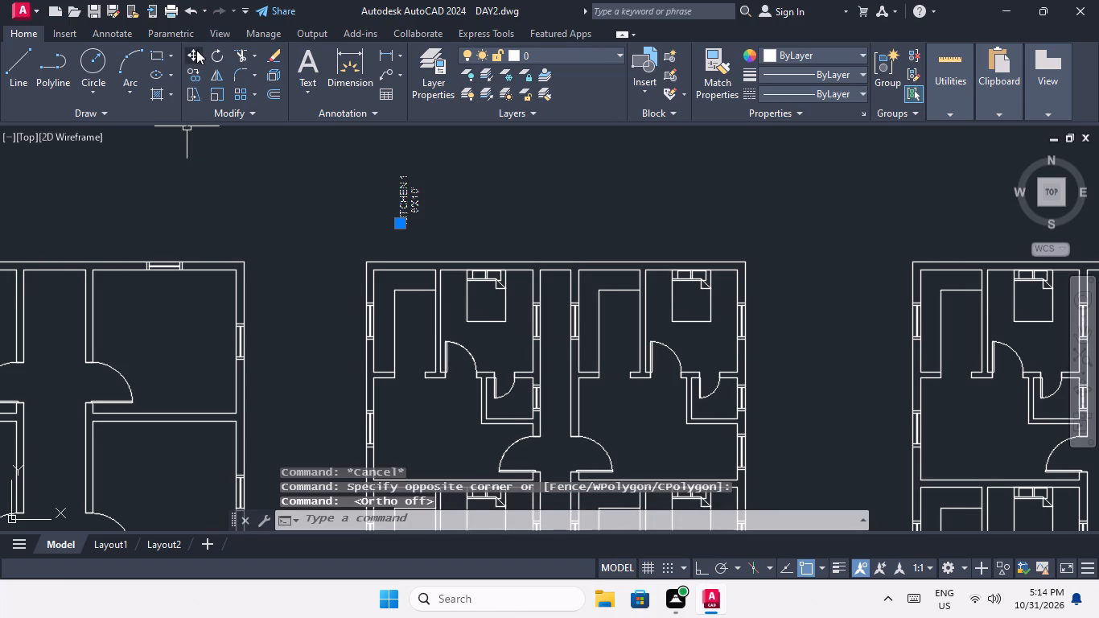
click(196, 50)
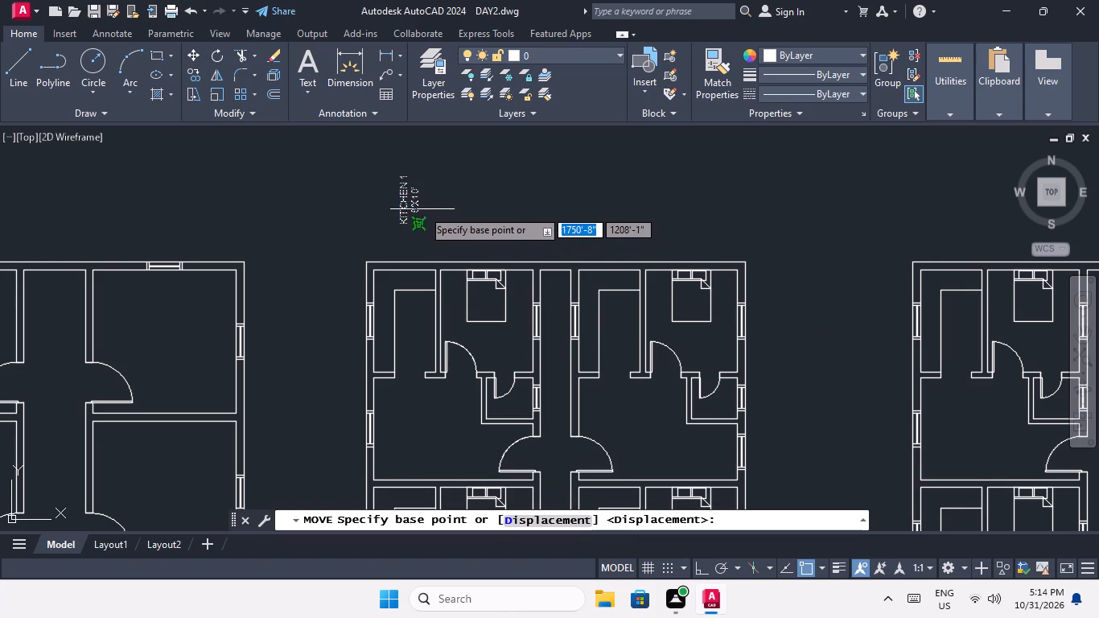
click(422, 209)
scroll(427, 334, up, 3)
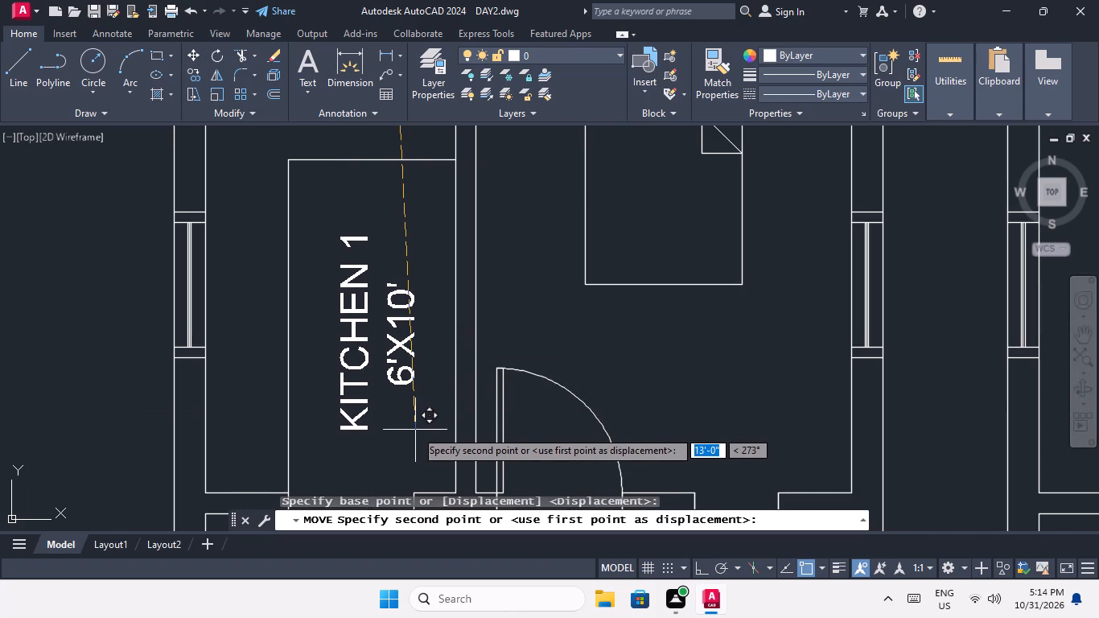
click(410, 425)
key(Escape)
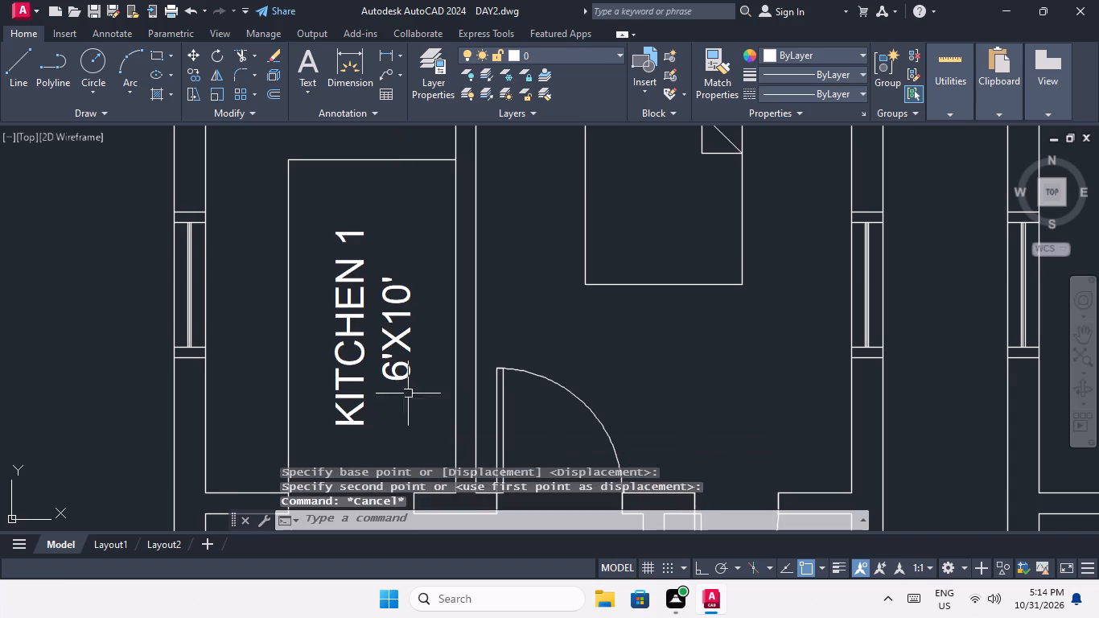
scroll(392, 319, down, 3)
middle_drag(403, 360, 366, 311)
scroll(368, 326, down, 1)
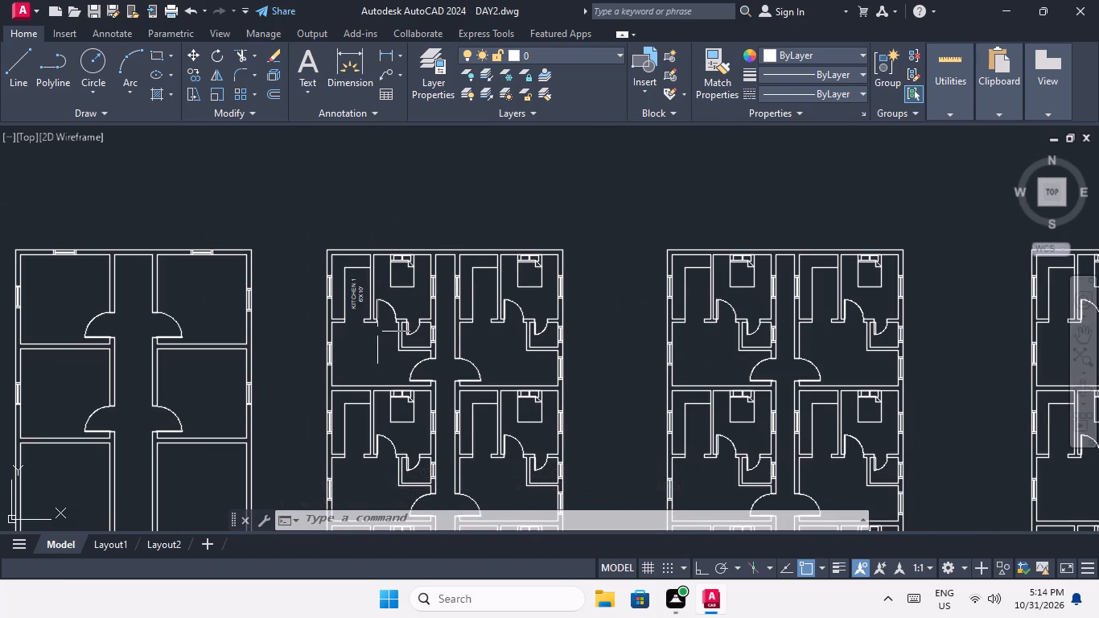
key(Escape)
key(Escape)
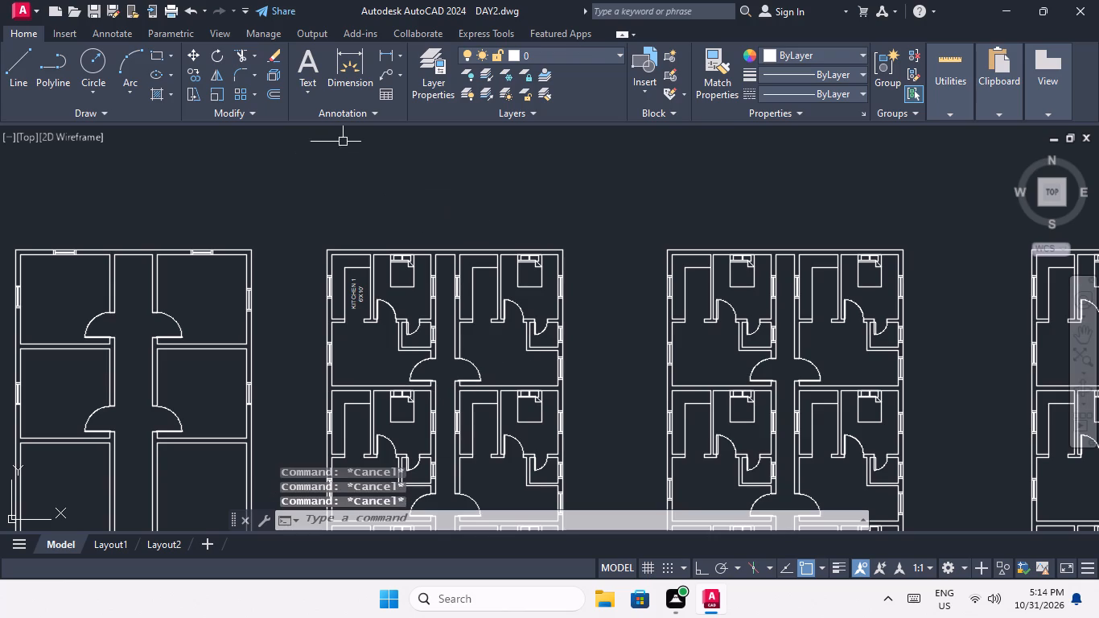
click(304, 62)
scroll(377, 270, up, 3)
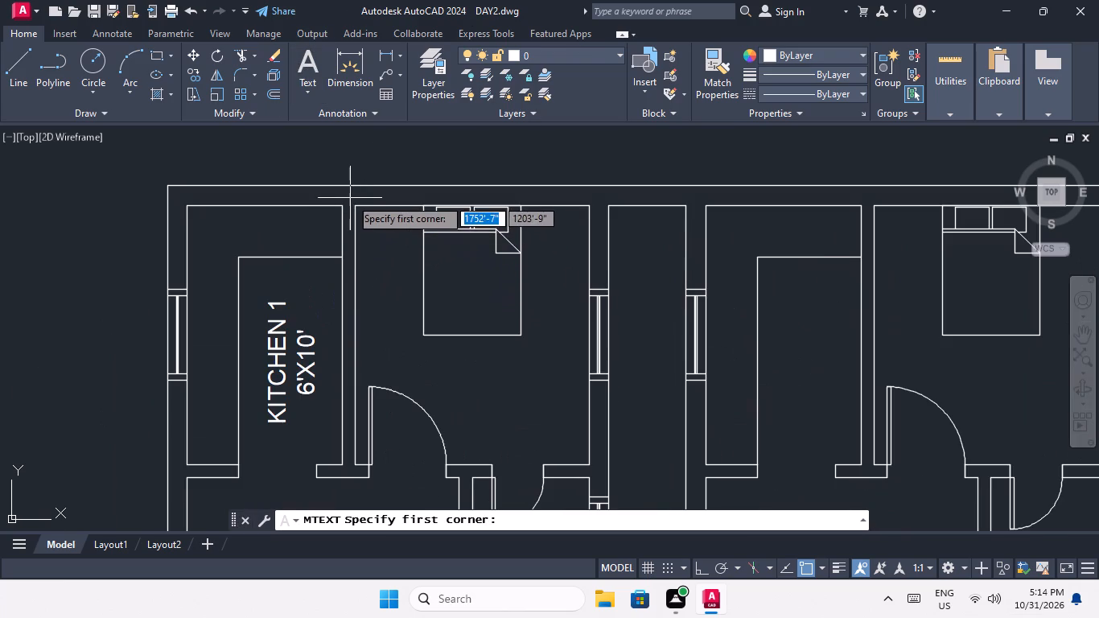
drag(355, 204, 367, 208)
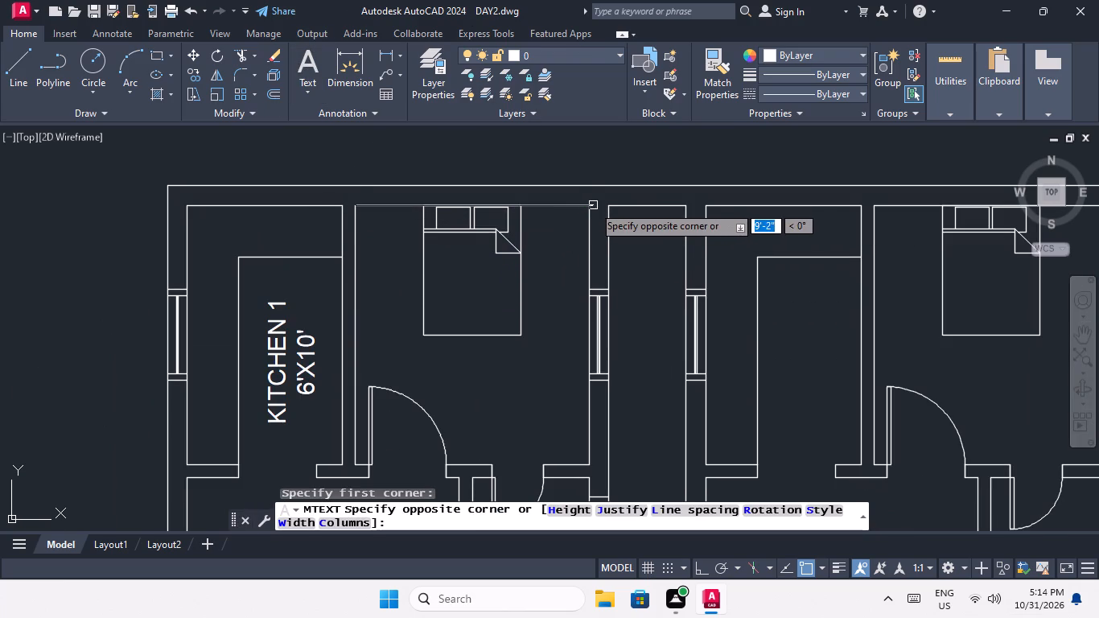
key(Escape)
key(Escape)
Measure the width of the bedroom beside KITCHEN 1 between its inner wall corners using a linear dimension, without placing it.
click(390, 51)
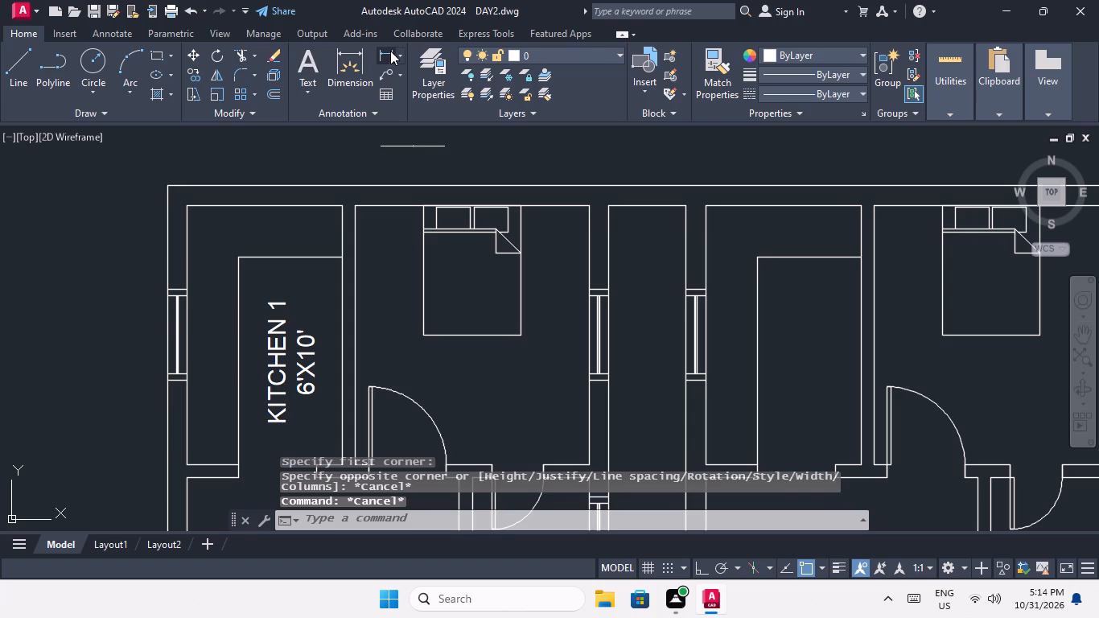
click(356, 206)
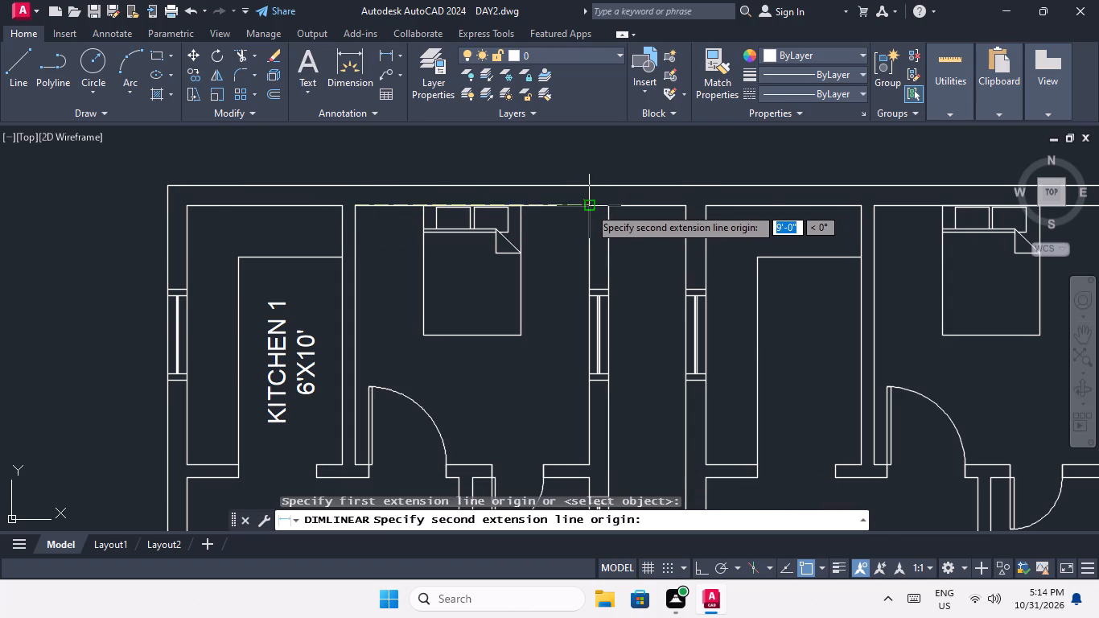
scroll(589, 207, up, 2)
click(591, 200)
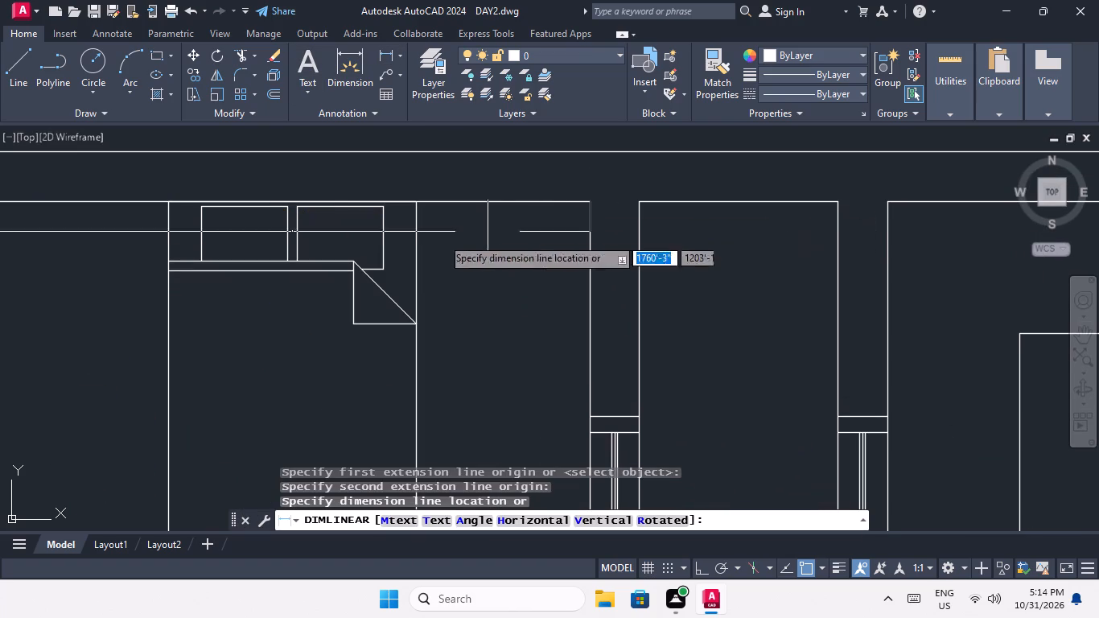
scroll(261, 256, up, 3)
scroll(394, 314, up, 4)
key(Escape)
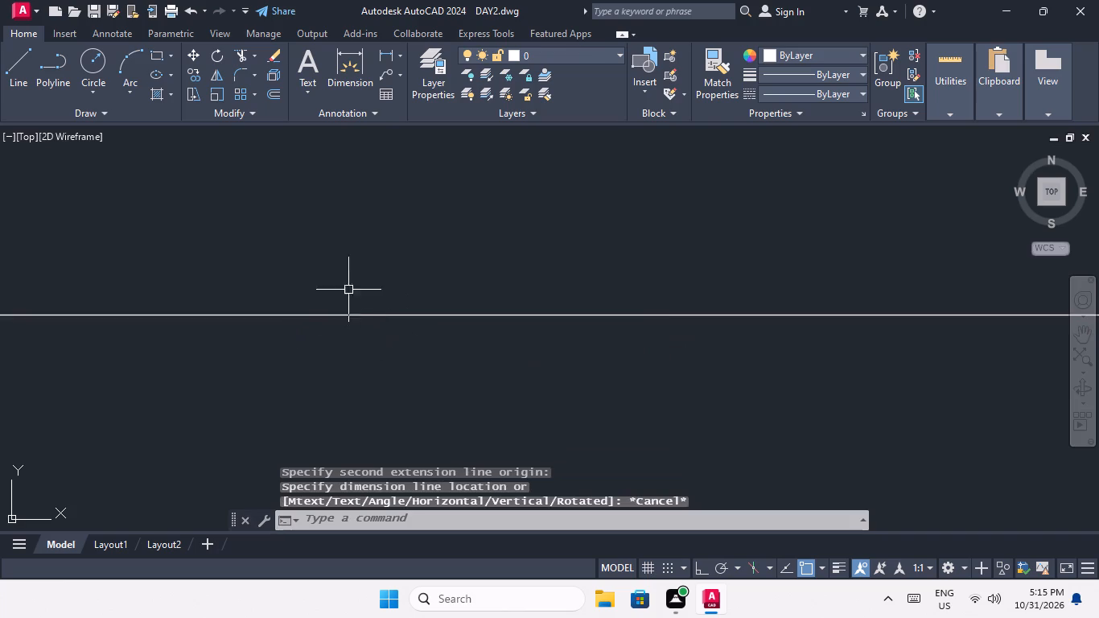
Create multiline text above the second plan with an 8" text height, reading "BEDROOM 1" on its first line.
scroll(348, 290, down, 11)
middle_drag(354, 315, 350, 268)
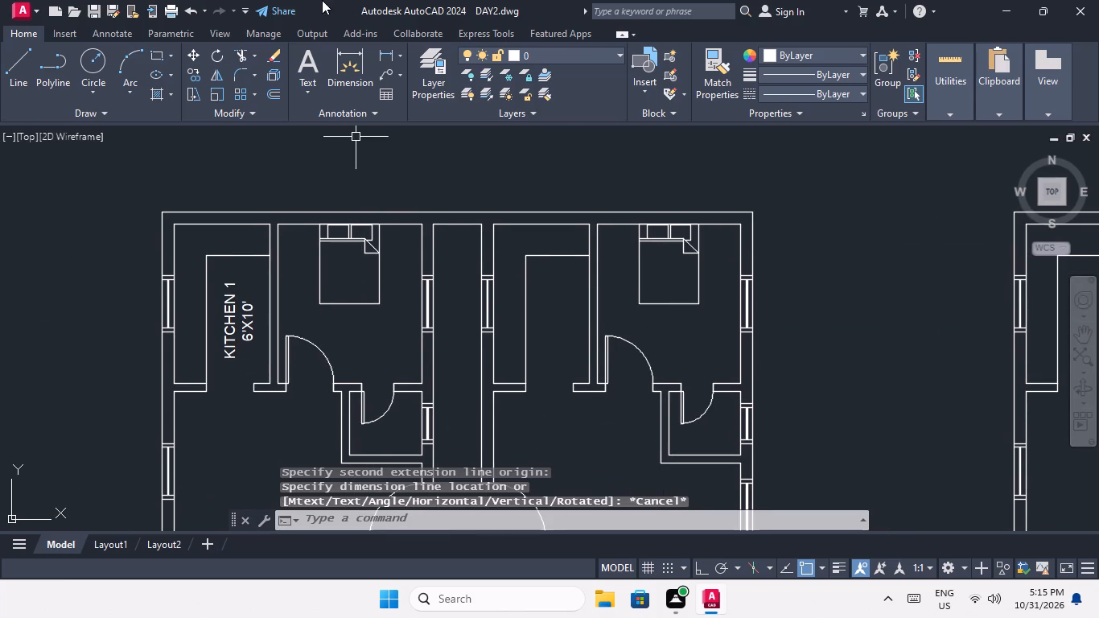
click(307, 74)
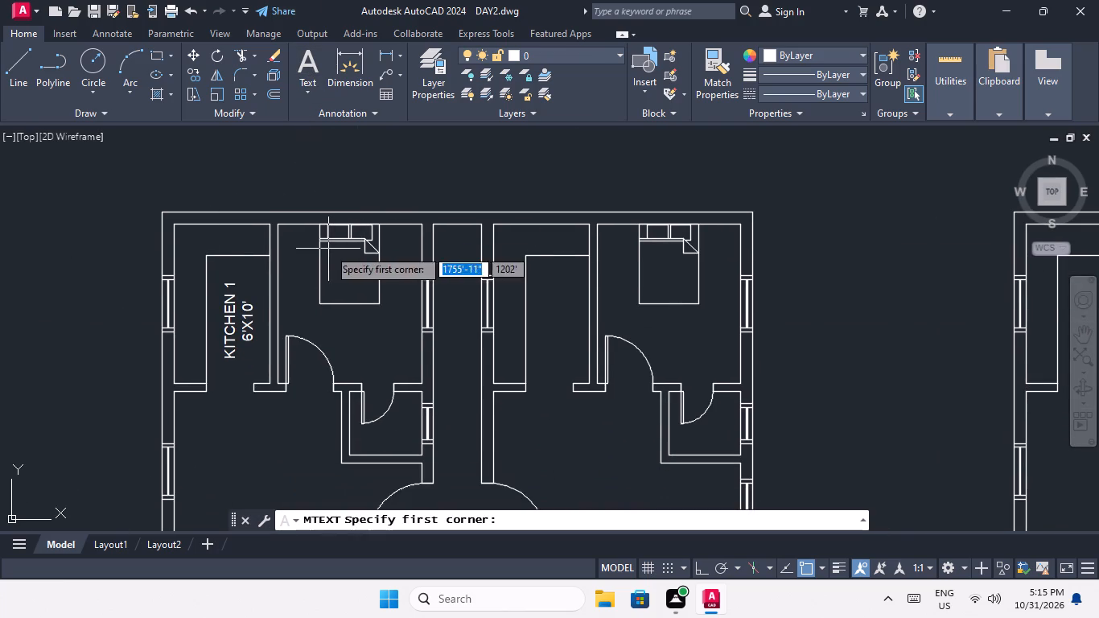
middle_drag(328, 249, 328, 389)
drag(158, 196, 245, 261)
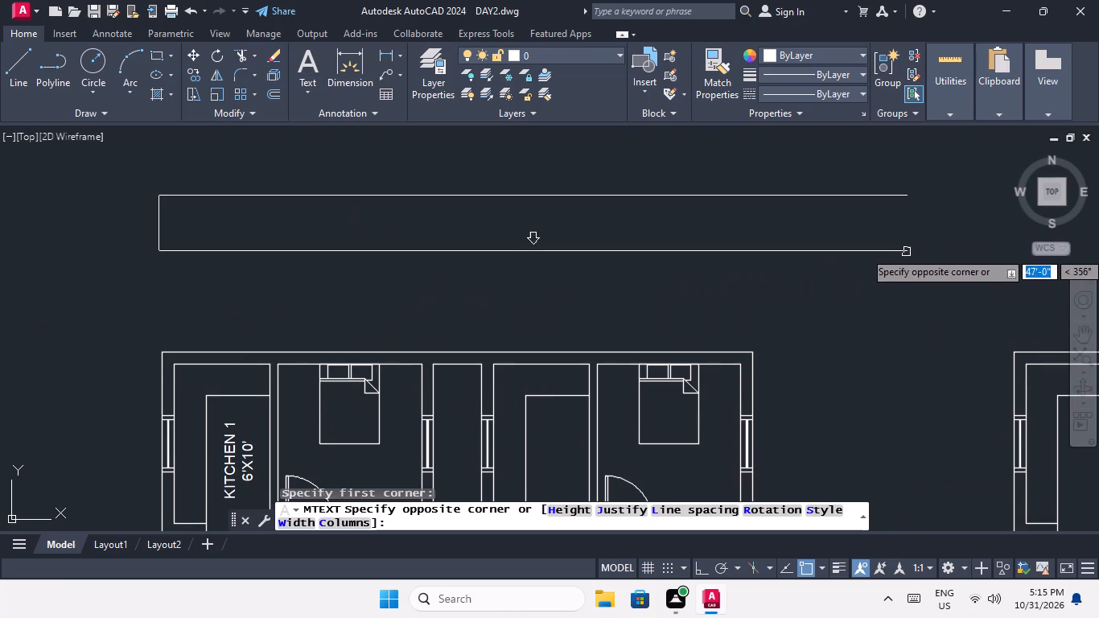
click(908, 251)
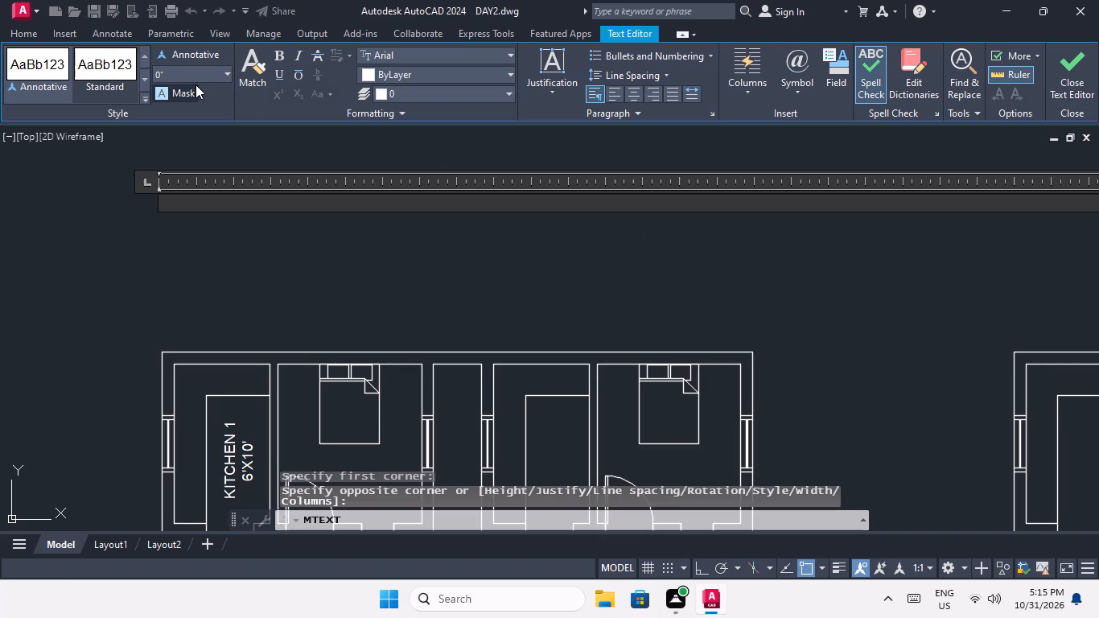
click(185, 76)
key(8)
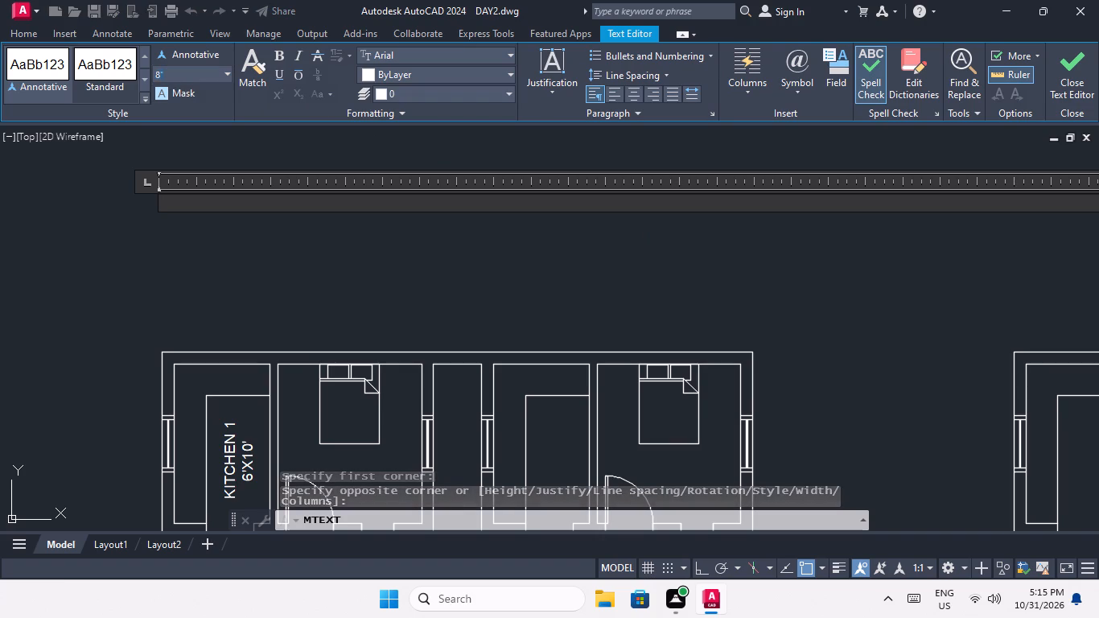
key(shift+quotedbl)
key(Return)
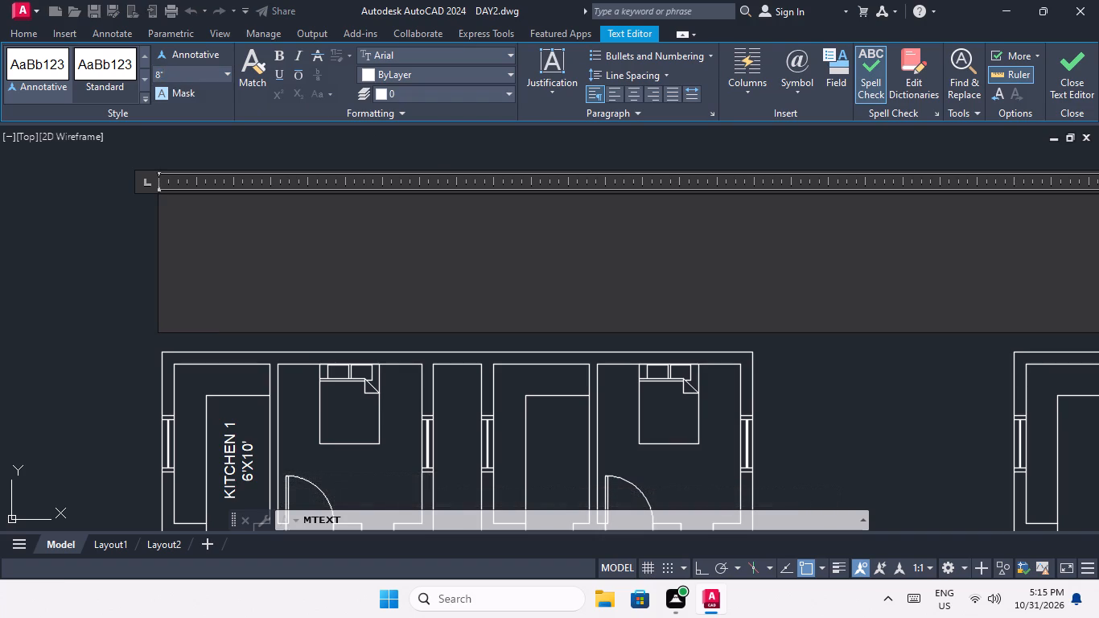
text(BEDR)
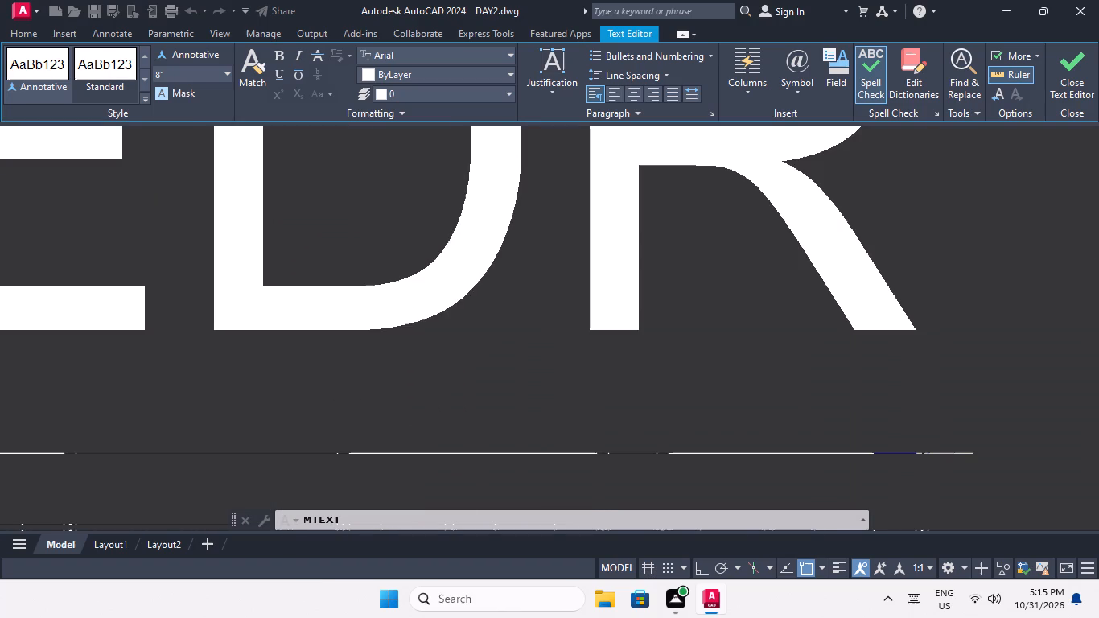
text(OOM)
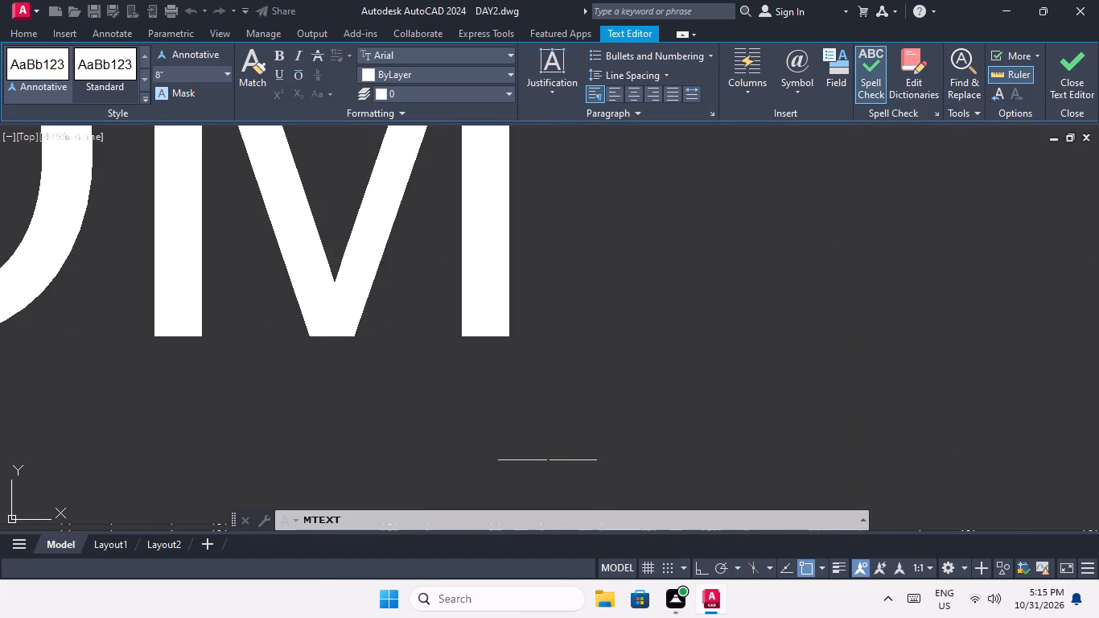
scroll(329, 170, down, 4)
middle_drag(371, 229, 401, 242)
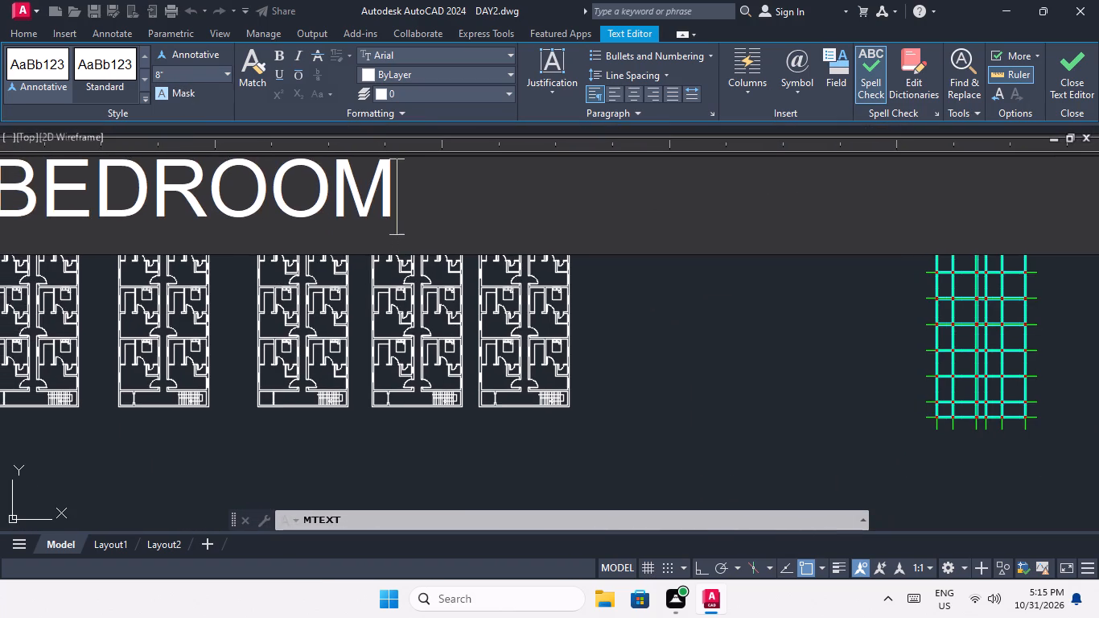
middle_drag(434, 244, 484, 245)
key(space)
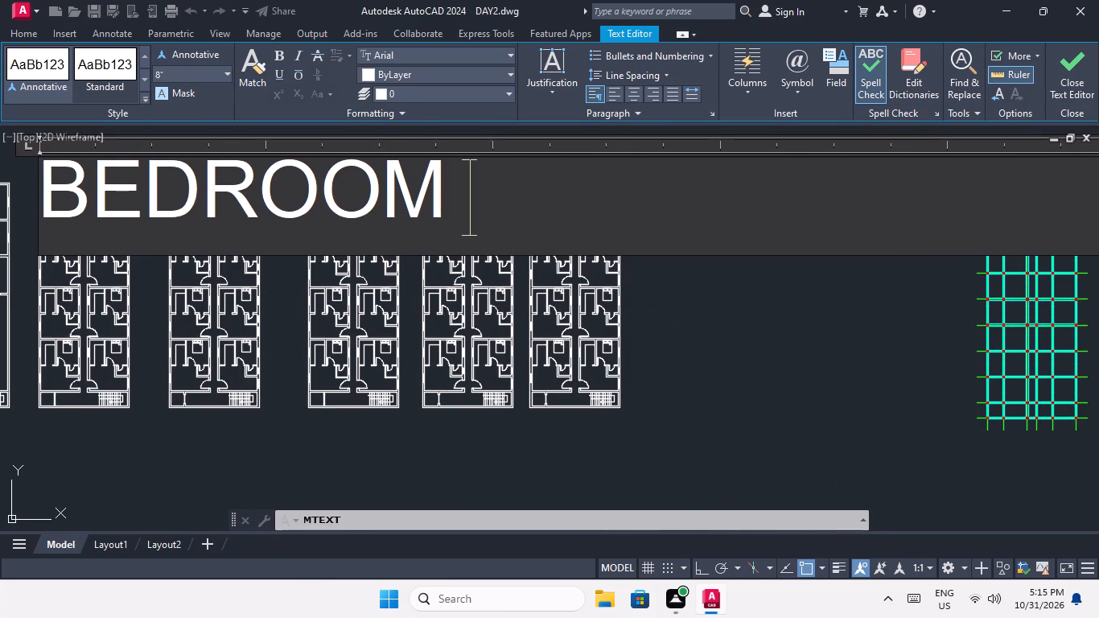
text(1)
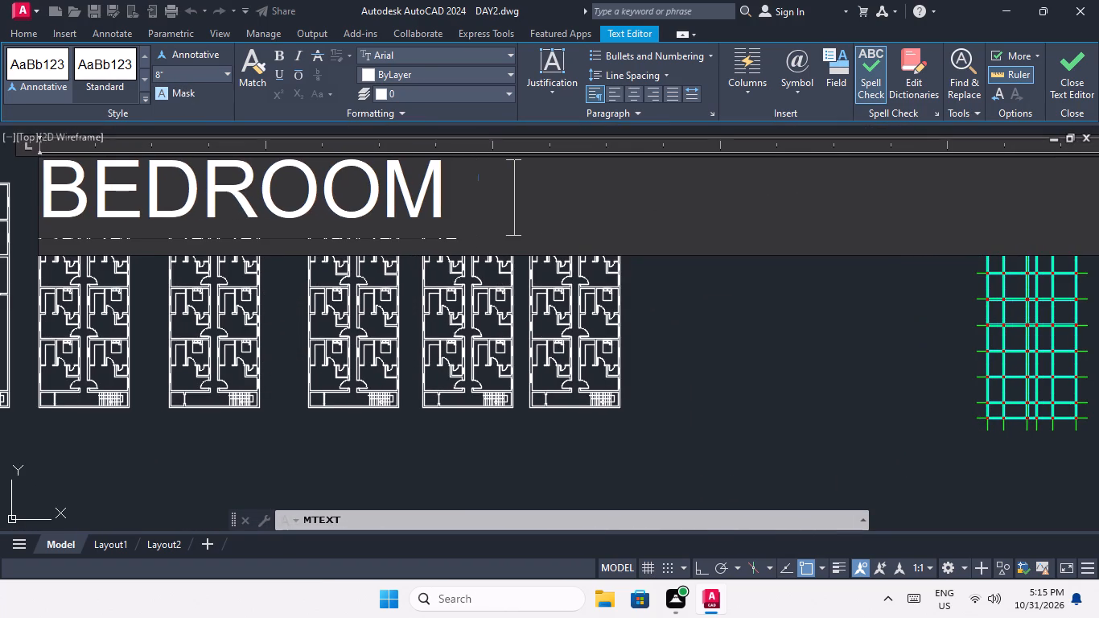
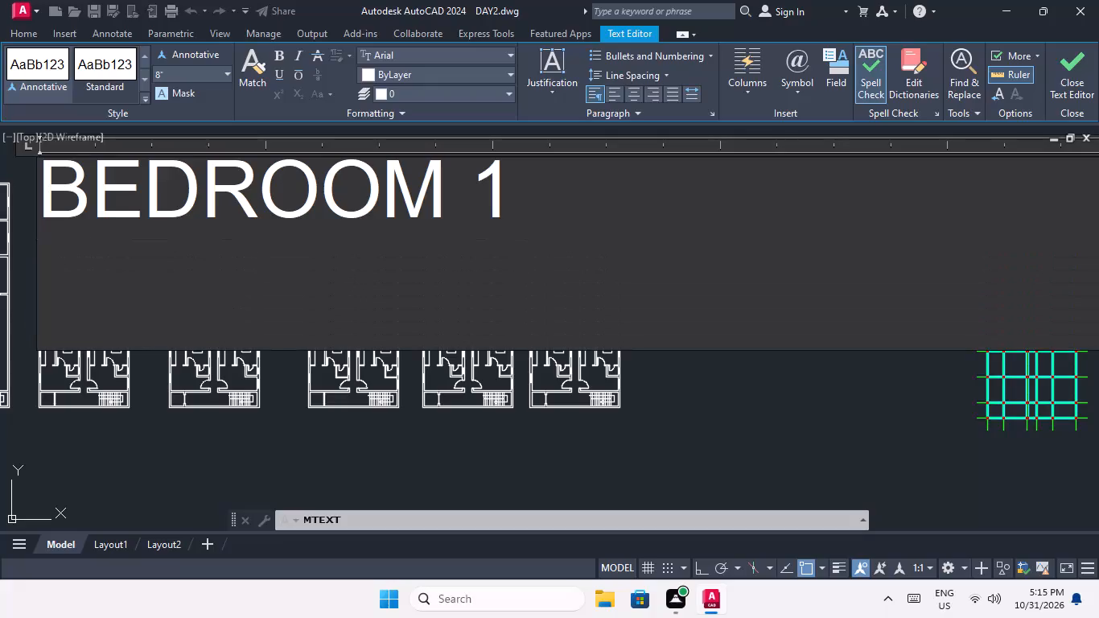
Add 9'X10' as the second line of the BEDROOM 1 label, indent it with spaces under the name, and finish the text.
key(9)
text(10)
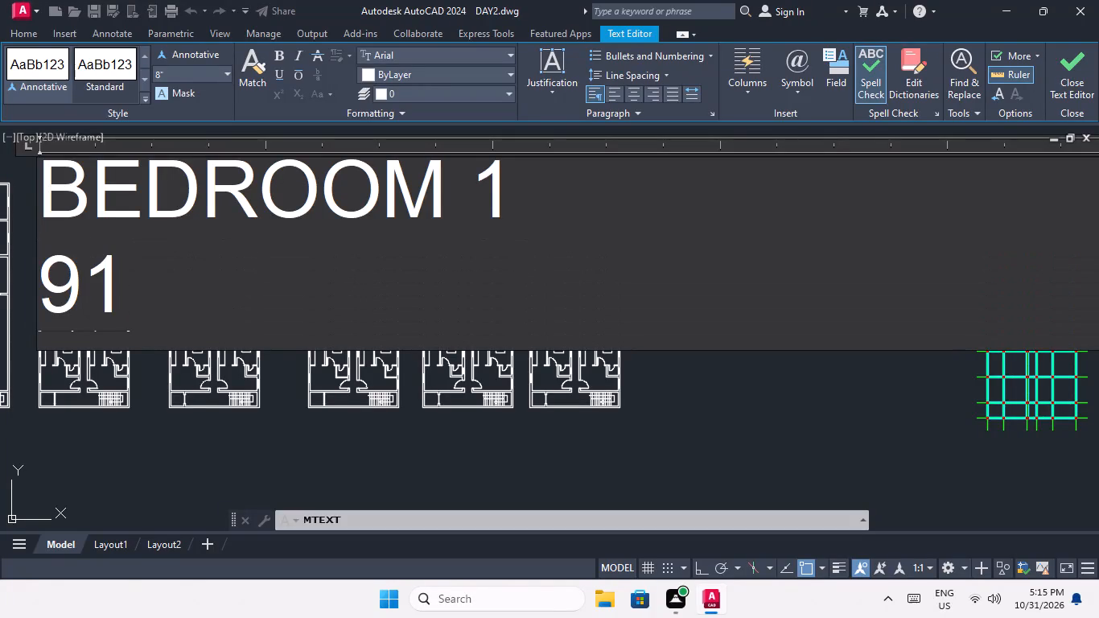
key(apostrophe)
key(Left)
key(Left)
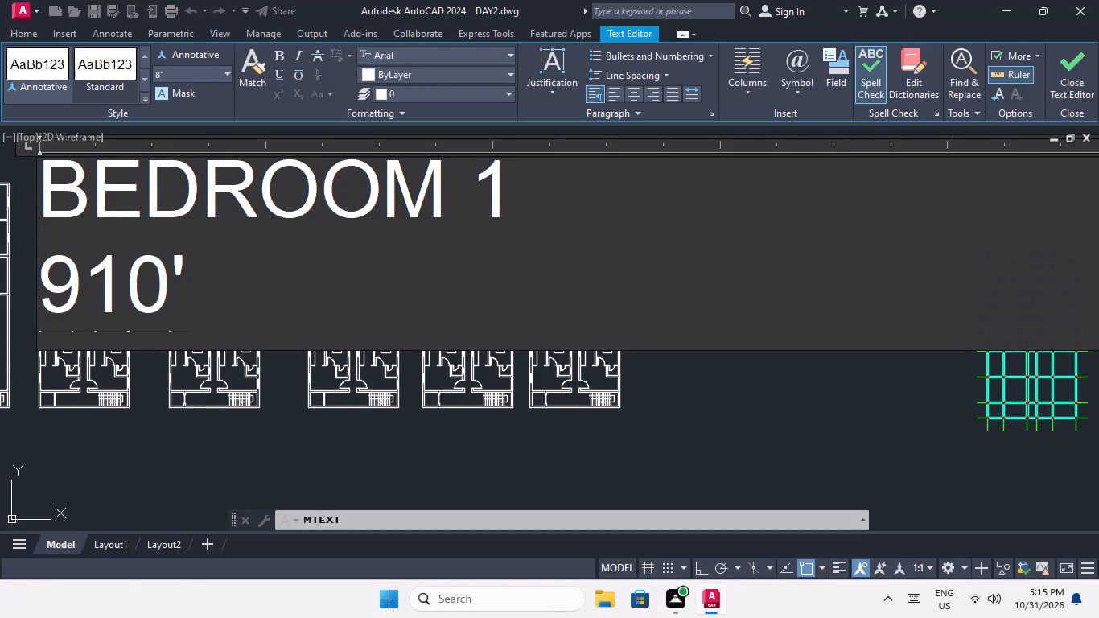
key(Left)
key(apostrophe)
key(x)
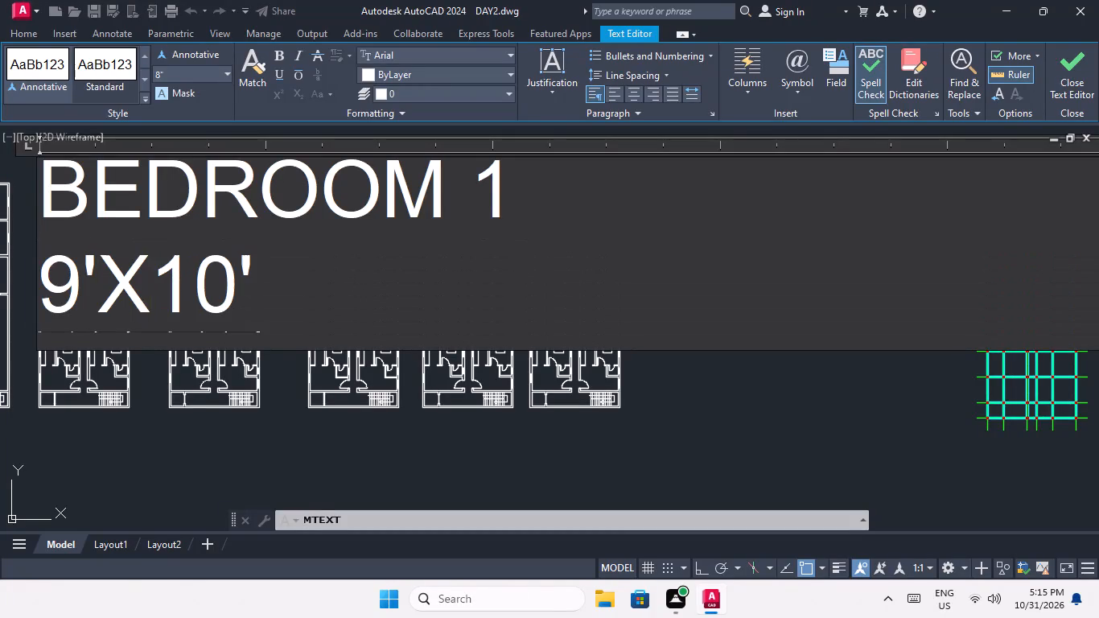
key(Left)
key(Left)
key(Left)
key(space)
key(space)
key(space)
key(space)
key(space)
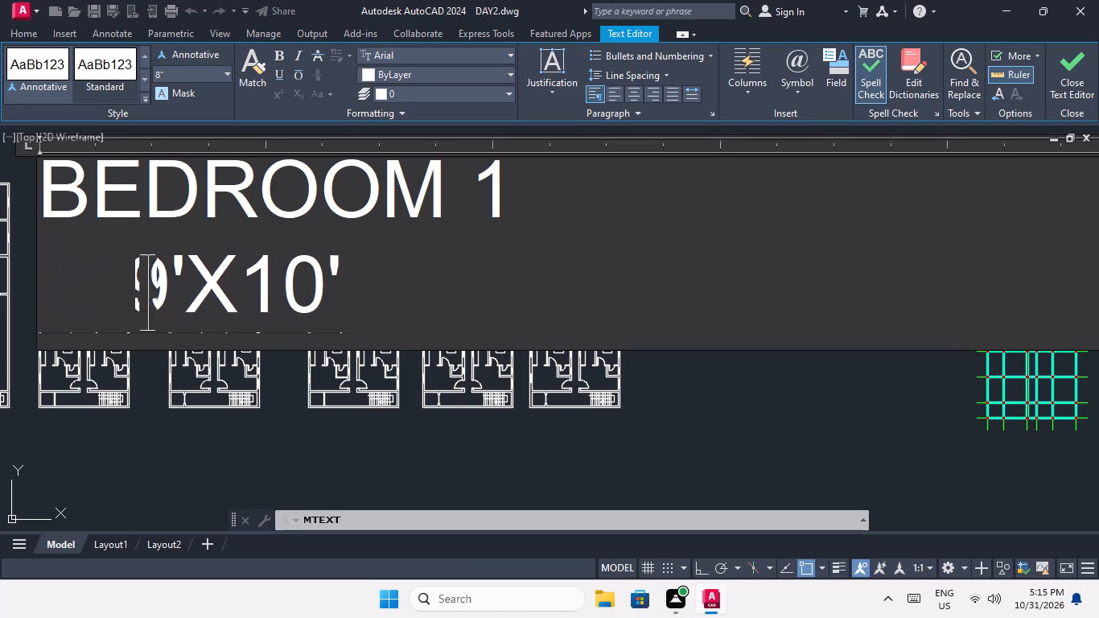
key(space)
key(BackSpace)
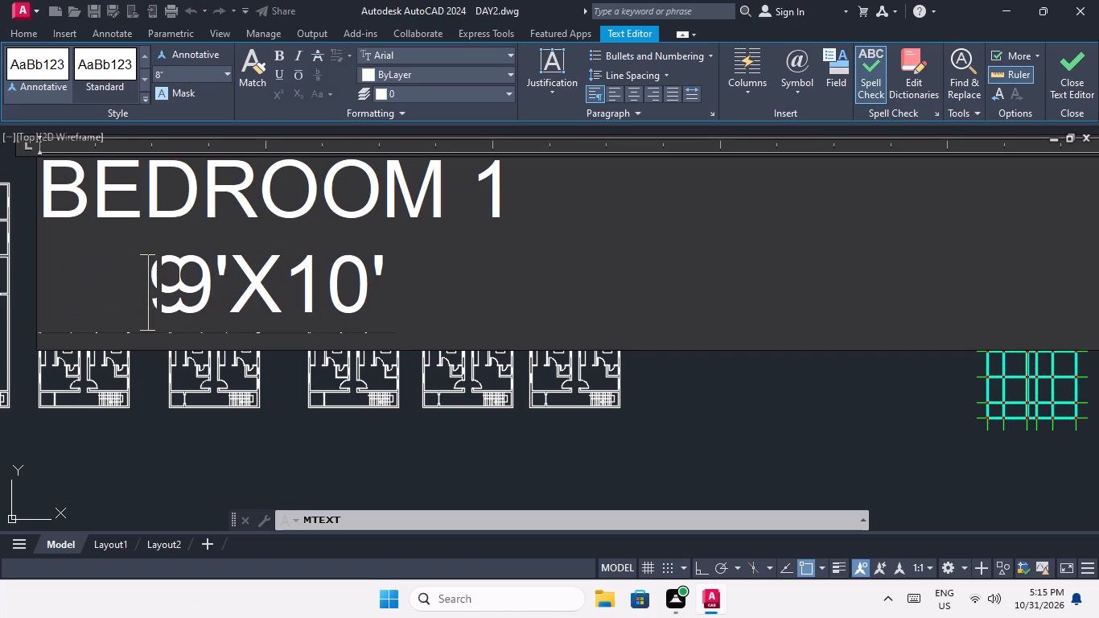
click(589, 439)
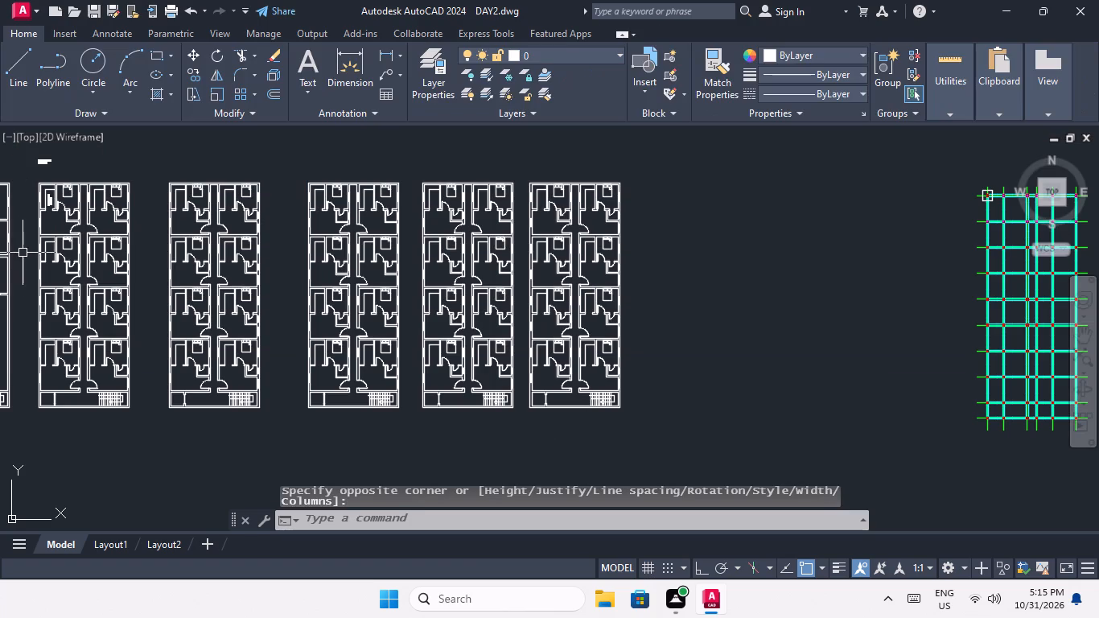
Move the BEDROOM 1 label about 18'-8" down into the second plan's upper-left bedroom, just below the bed.
middle_drag(38, 263, 194, 361)
scroll(211, 266, up, 4)
middle_drag(168, 249, 247, 265)
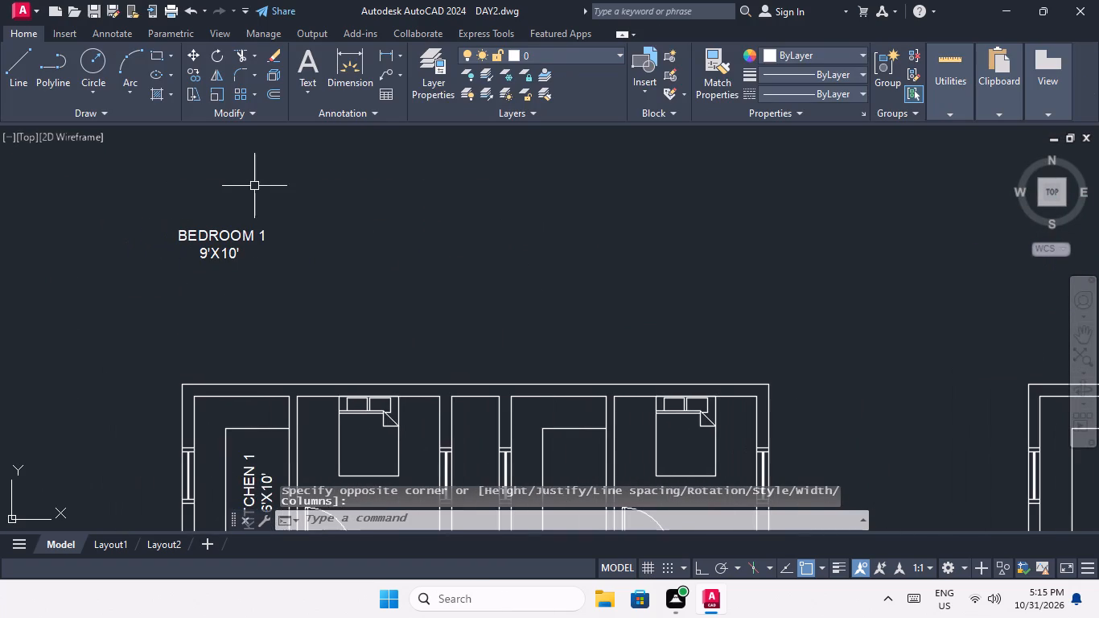
drag(271, 198, 204, 260)
click(141, 276)
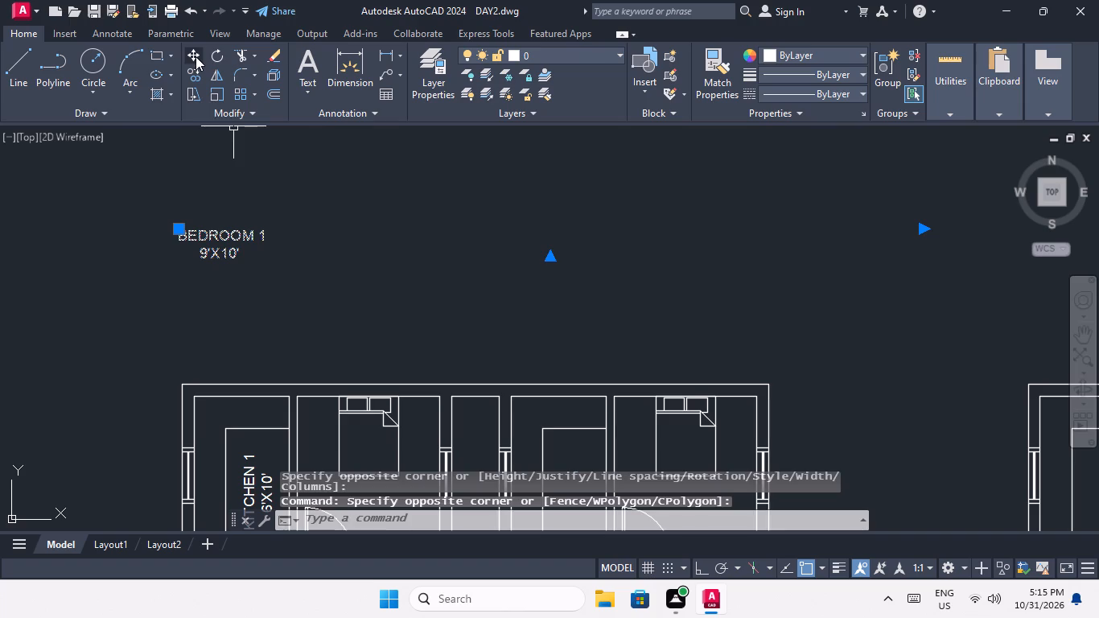
click(196, 56)
click(196, 259)
scroll(204, 251, down, 3)
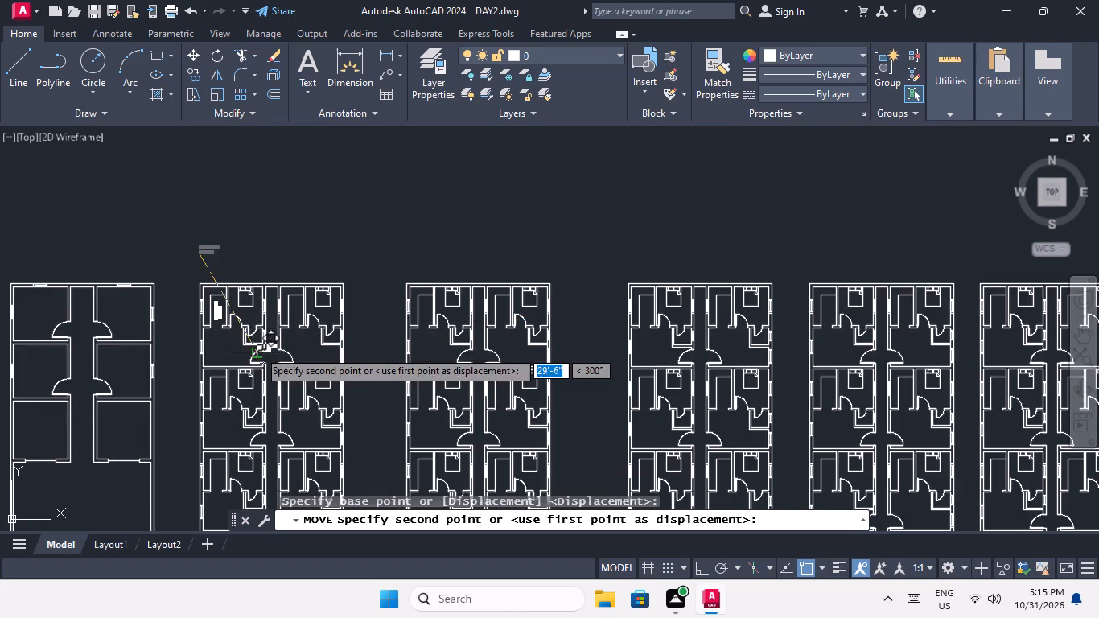
scroll(254, 332, up, 4)
scroll(143, 241, up, 2)
middle_drag(138, 247, 144, 277)
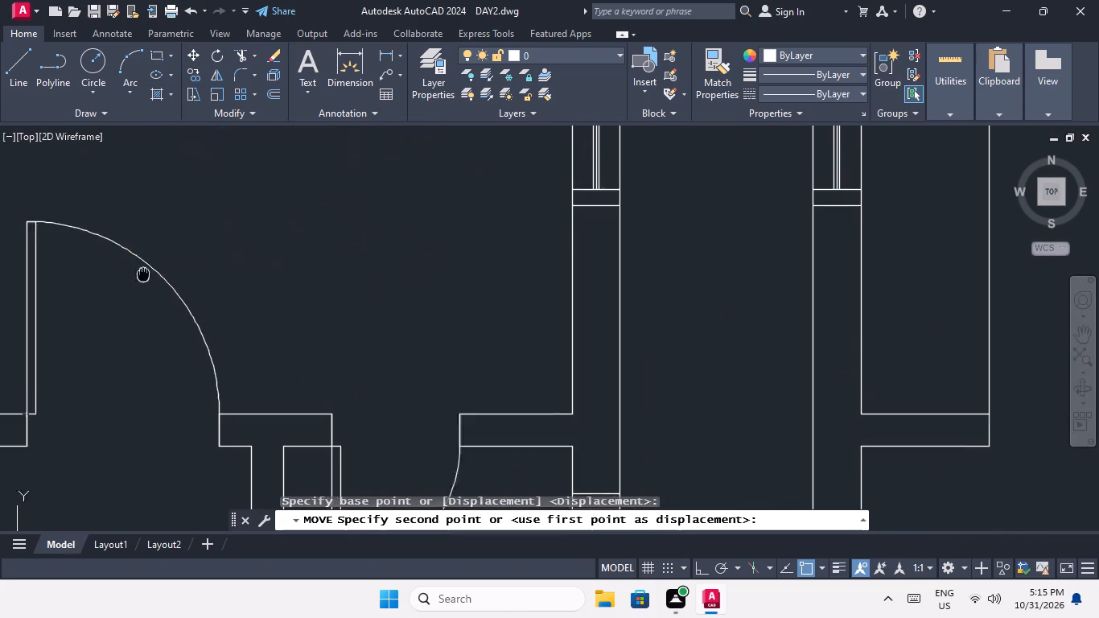
middle_drag(144, 277, 147, 341)
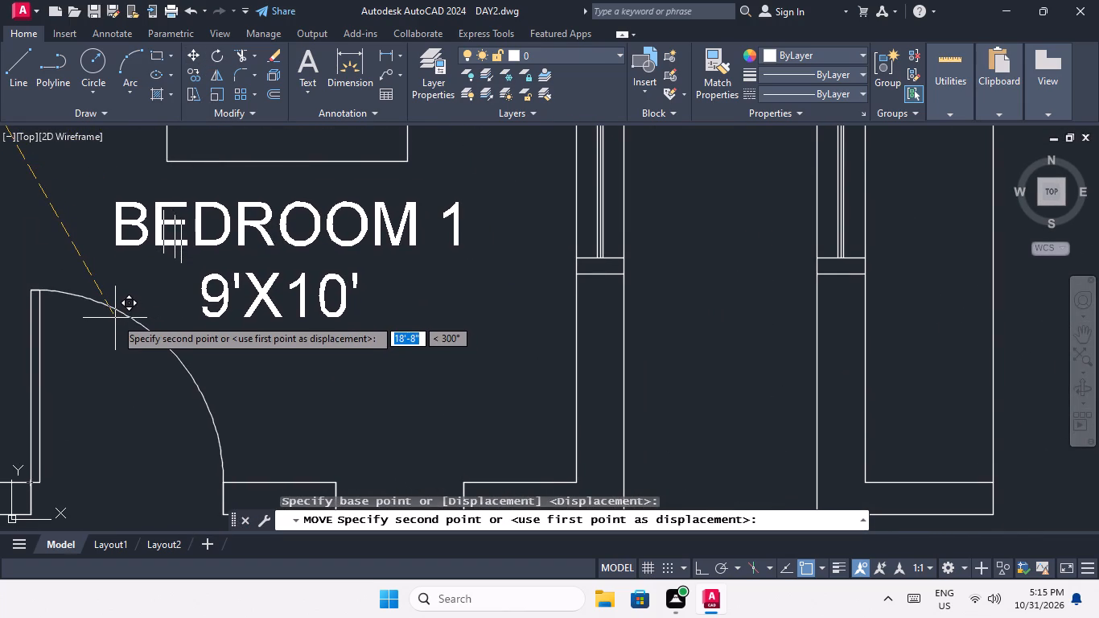
click(115, 316)
scroll(146, 281, down, 4)
middle_drag(138, 319, 179, 310)
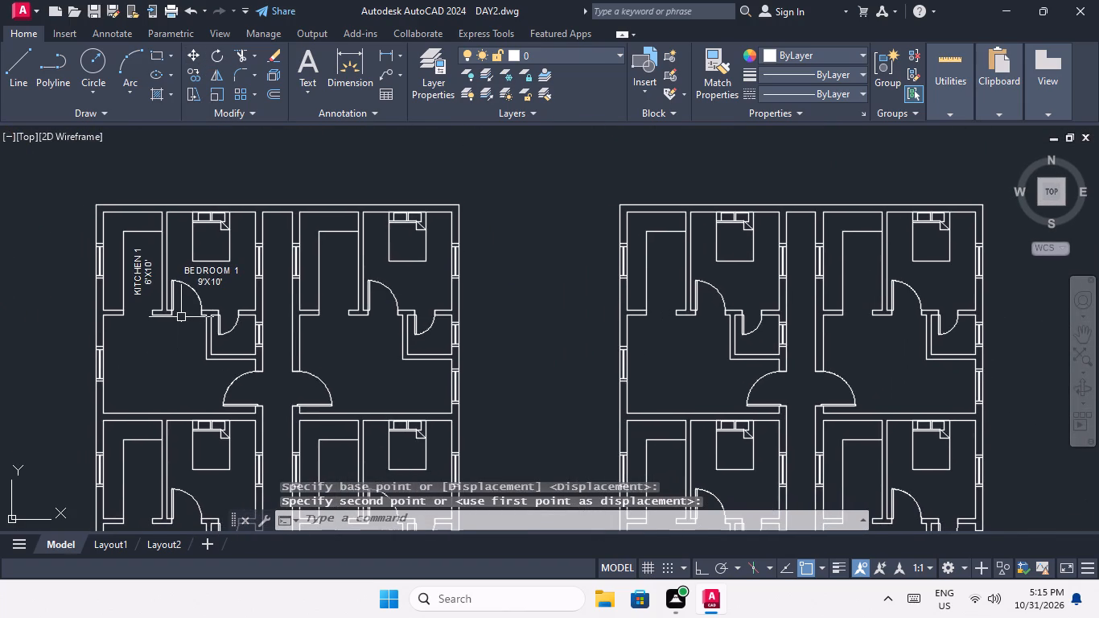
Measure the width of the room below KITCHEN 1 and BEDROOM 1 along its lower inner wall using a linear dimension, without placing it.
middle_drag(213, 392, 361, 298)
scroll(361, 298, down, 1)
scroll(372, 235, up, 2)
middle_drag(360, 237, 365, 204)
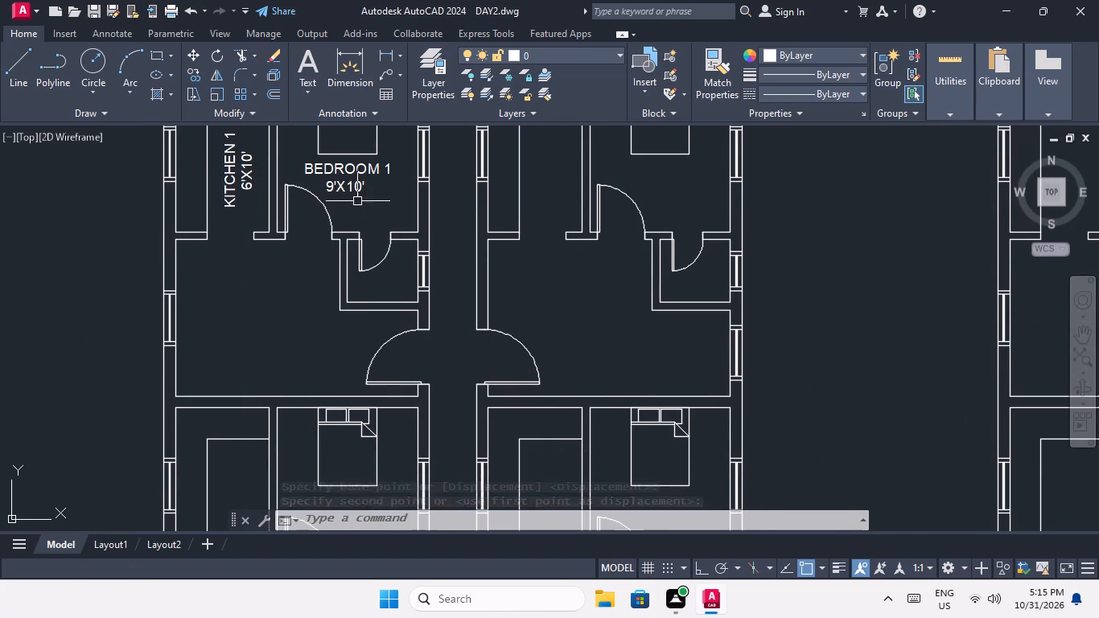
click(387, 57)
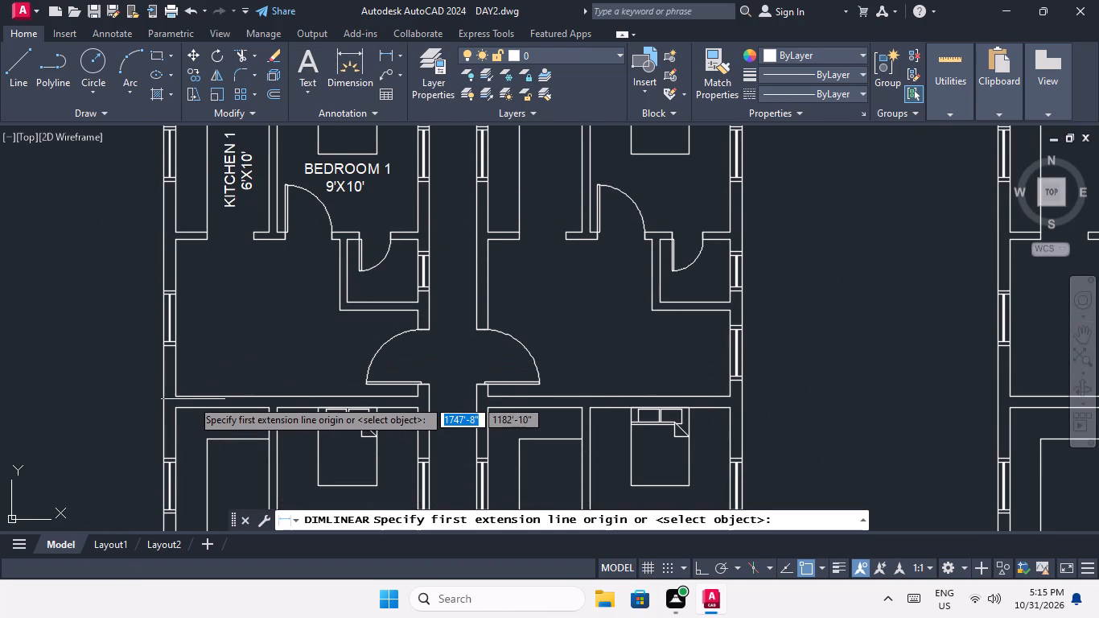
click(171, 397)
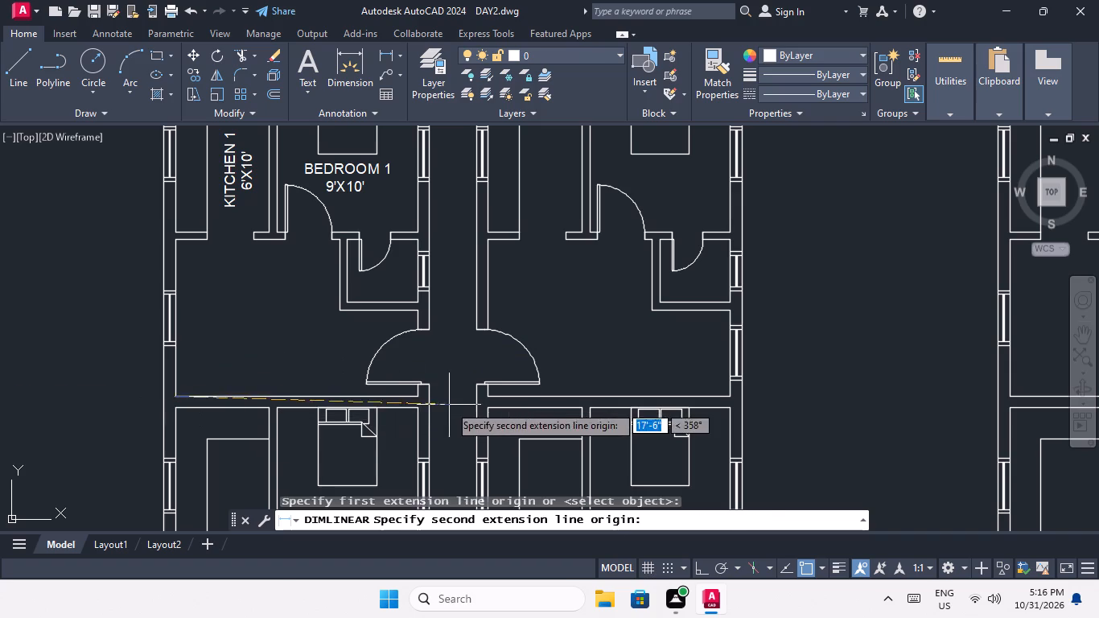
scroll(449, 405, up, 2)
click(365, 383)
middle_drag(117, 337, 316, 292)
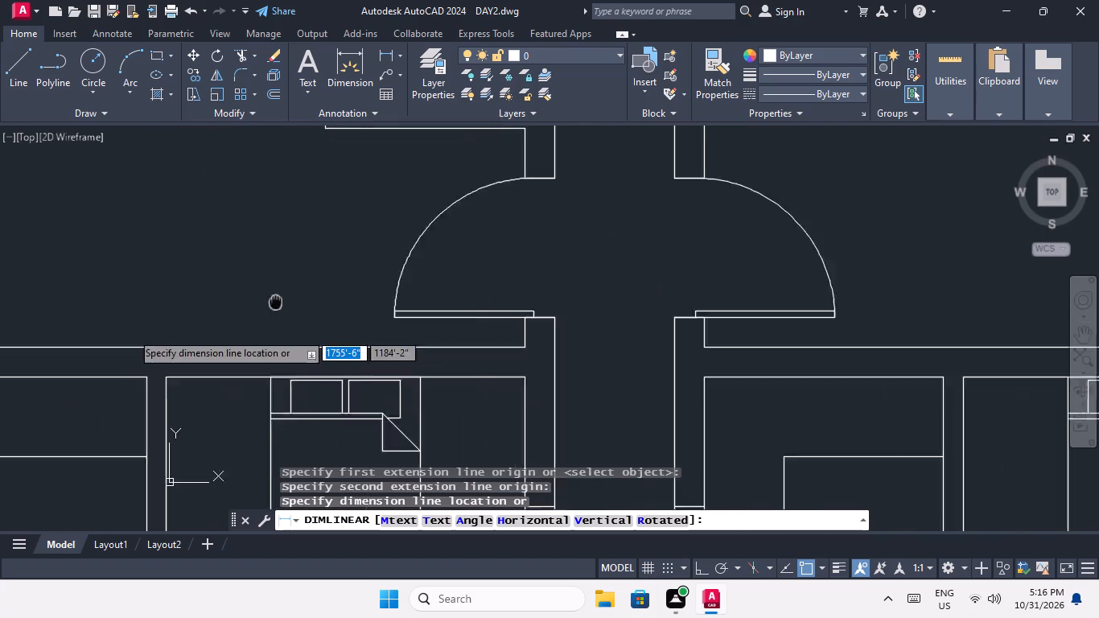
middle_drag(316, 292, 380, 280)
scroll(299, 298, up, 4)
scroll(460, 316, up, 4)
scroll(352, 345, up, 4)
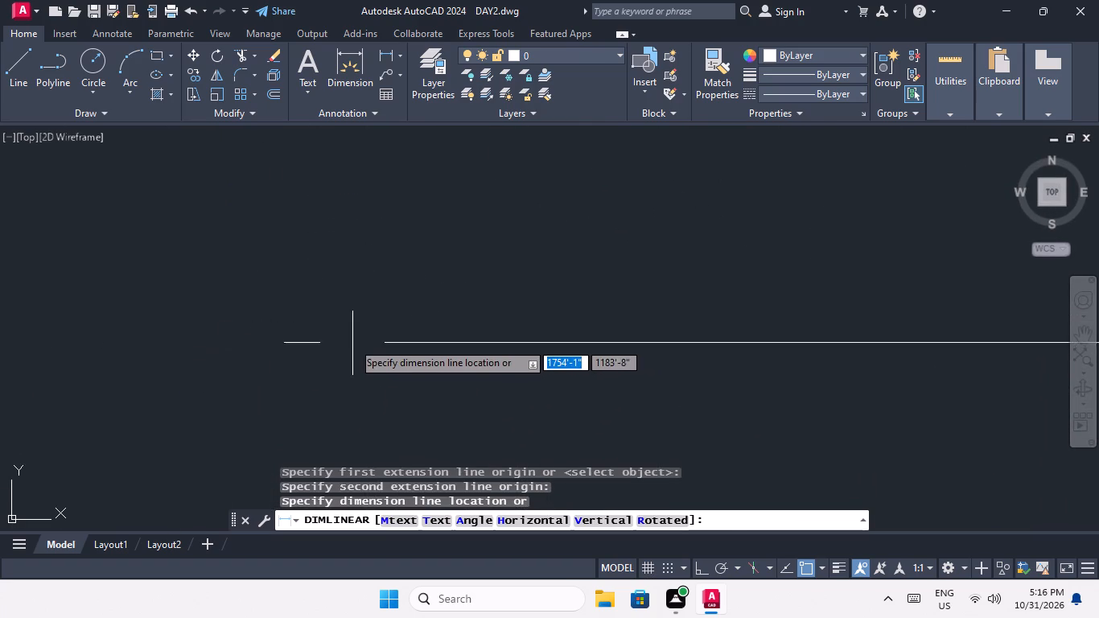
scroll(361, 329, down, 18)
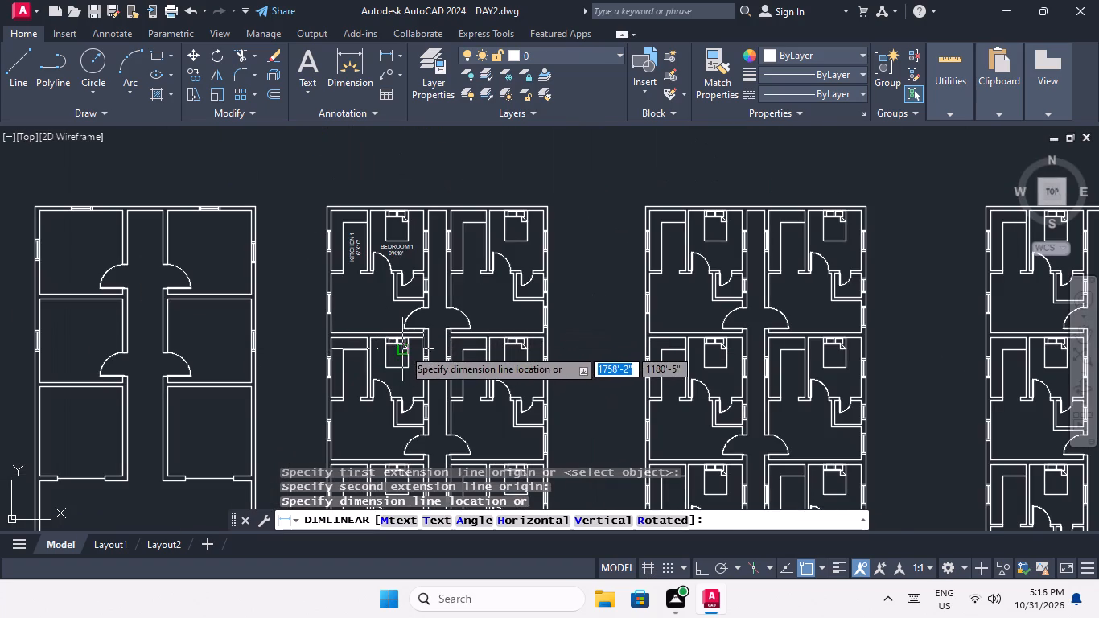
key(space)
Measure the same room's depth between the inner corners of its outer wall using a linear dimension, without placing it.
scroll(354, 297, up, 3)
key(space)
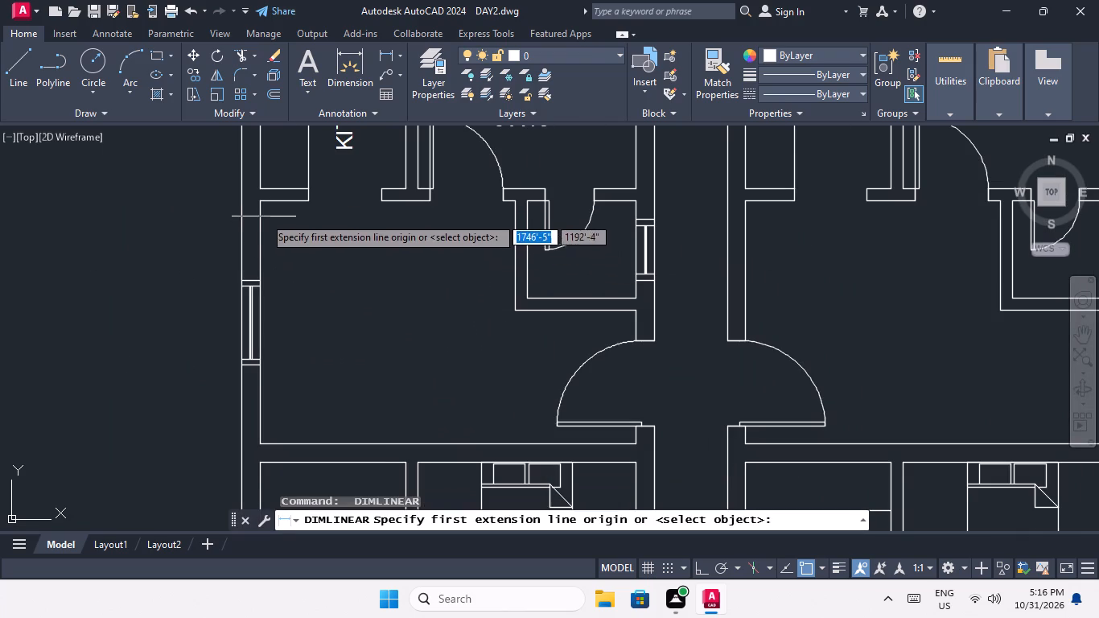
click(259, 202)
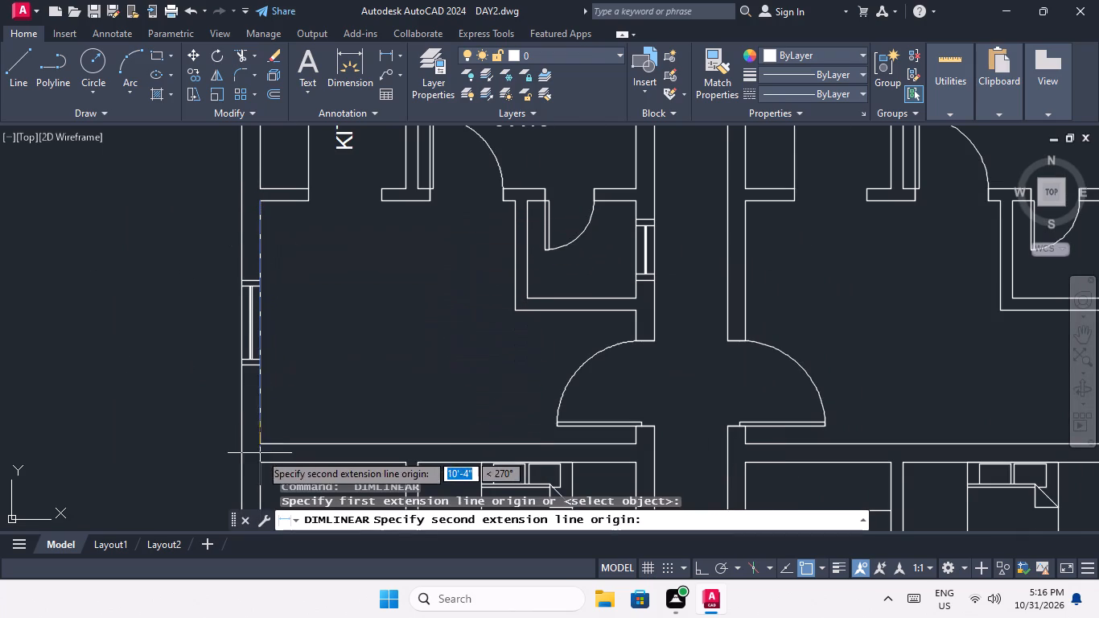
click(259, 443)
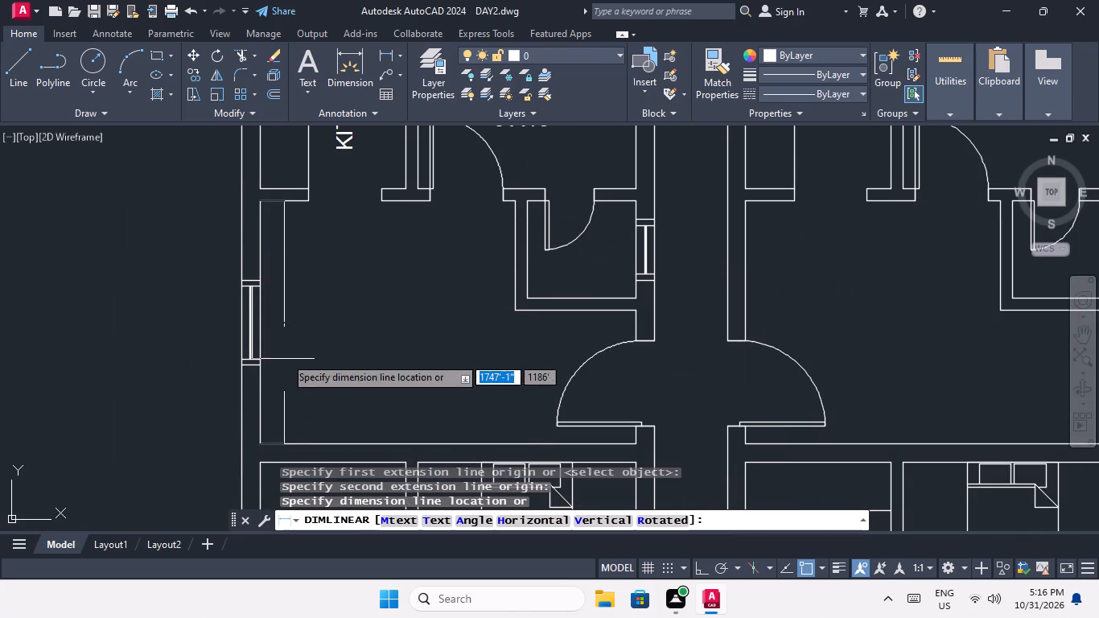
scroll(305, 294, up, 5)
scroll(359, 352, up, 3)
scroll(385, 353, down, 8)
scroll(483, 393, up, 4)
scroll(525, 235, up, 4)
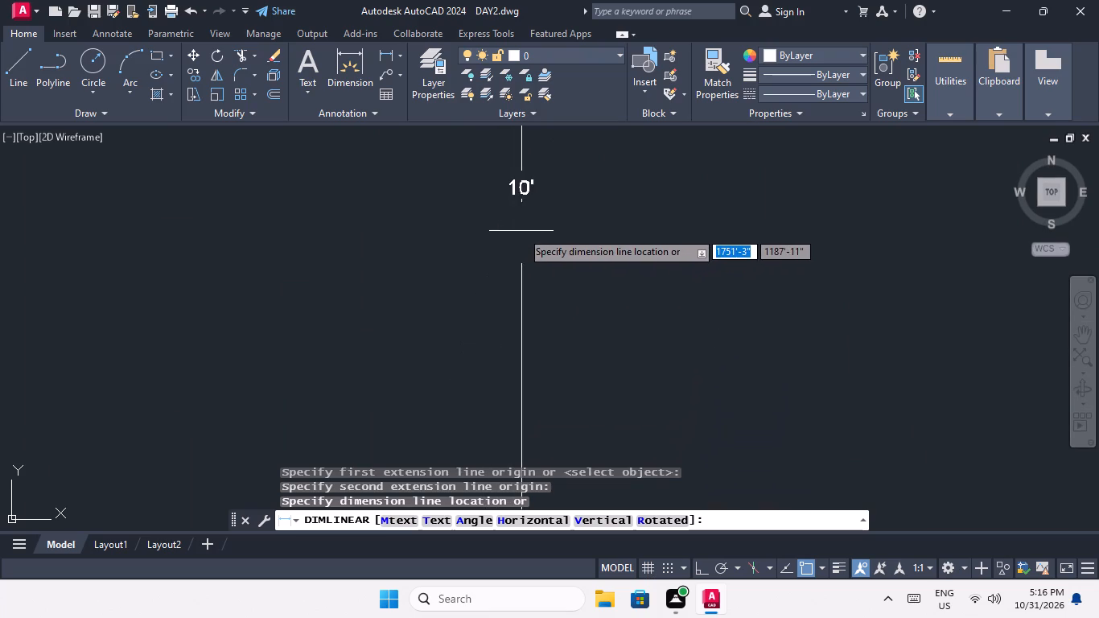
middle_drag(519, 231, 395, 357)
key(space)
Create multiline text in the room below KITCHEN 1 with a 9" text height, reading "LIVING HALL 1" on its first line.
scroll(390, 333, down, 12)
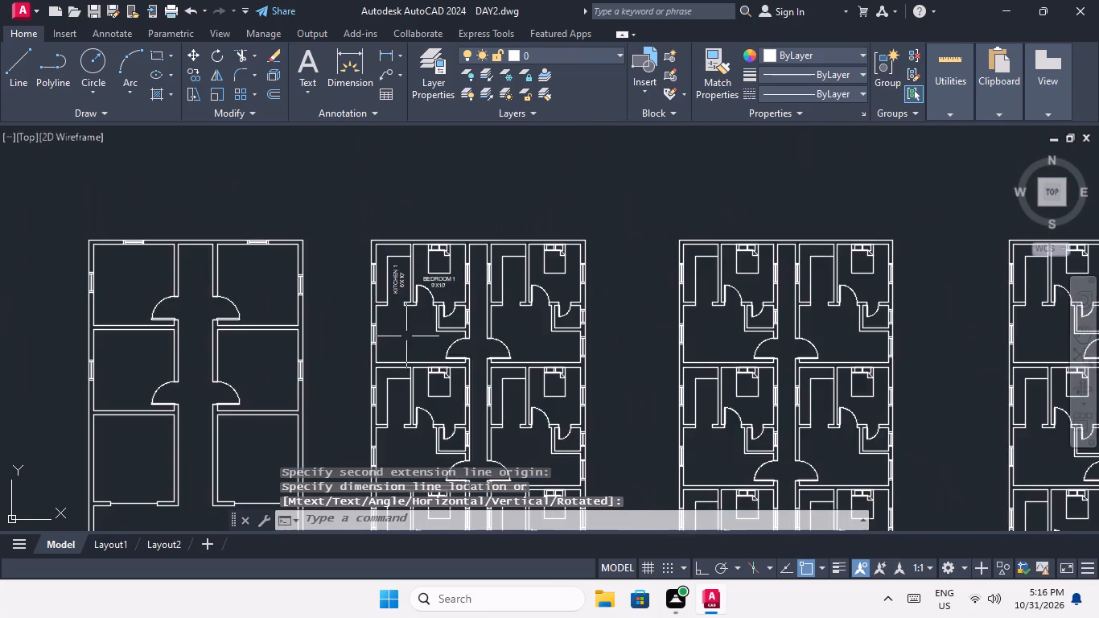
scroll(372, 347, up, 3)
middle_drag(467, 314, 247, 356)
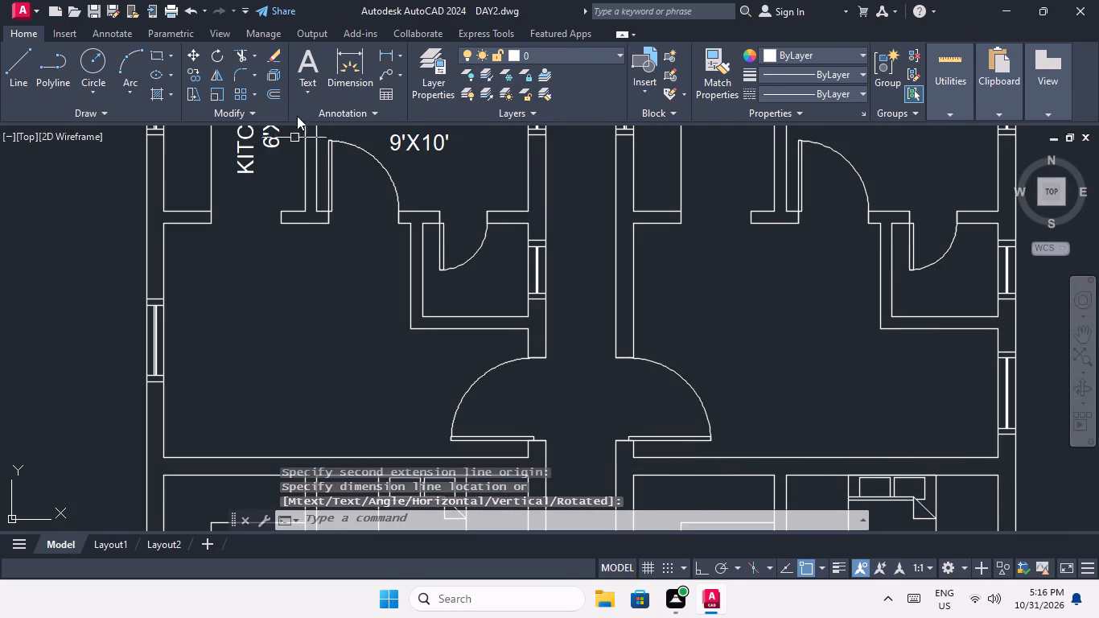
click(307, 56)
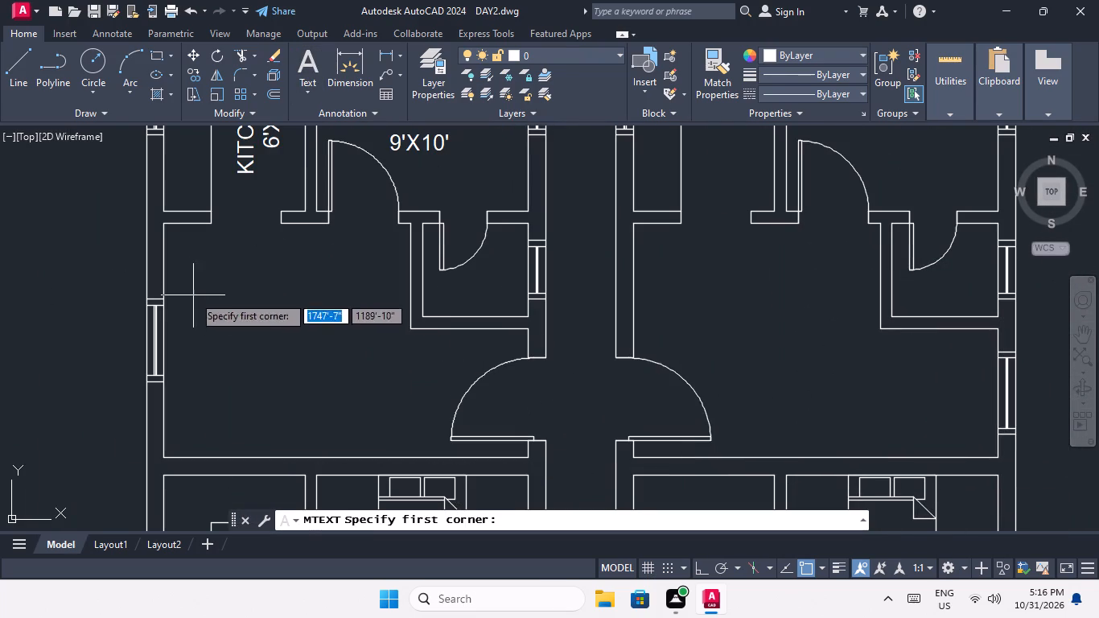
drag(190, 291, 228, 322)
click(1045, 359)
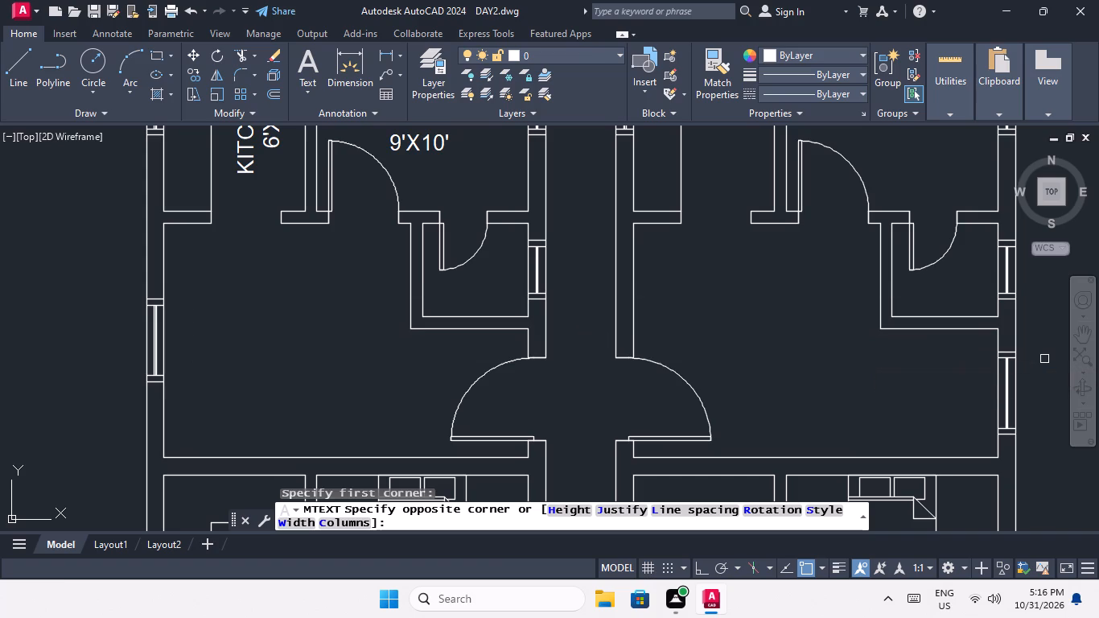
click(171, 73)
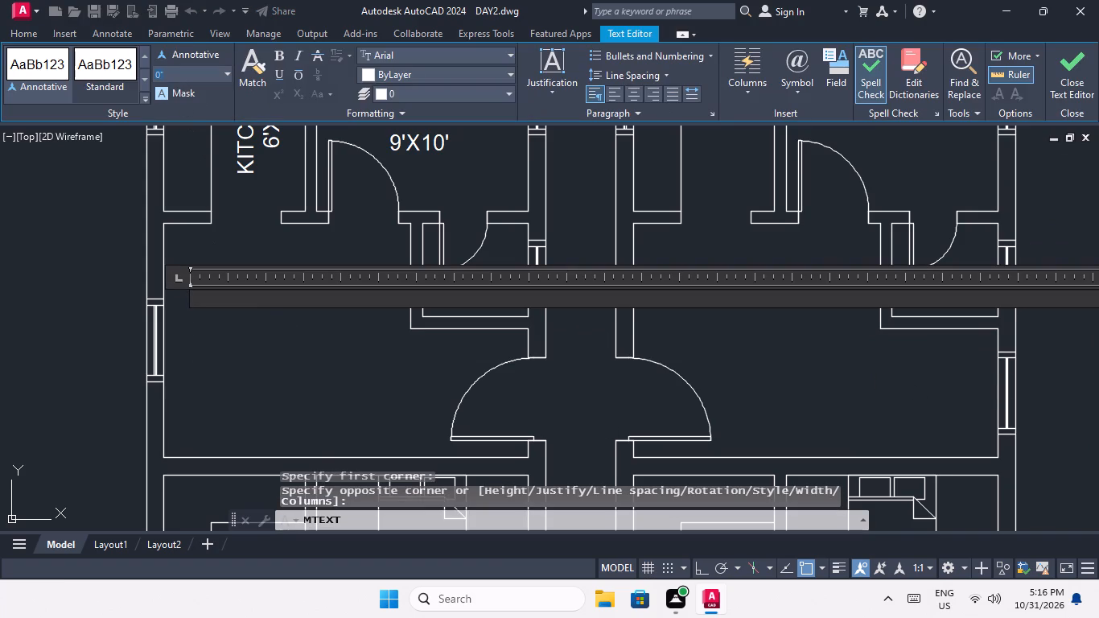
key(9)
key(shift+quotedbl)
key(Return)
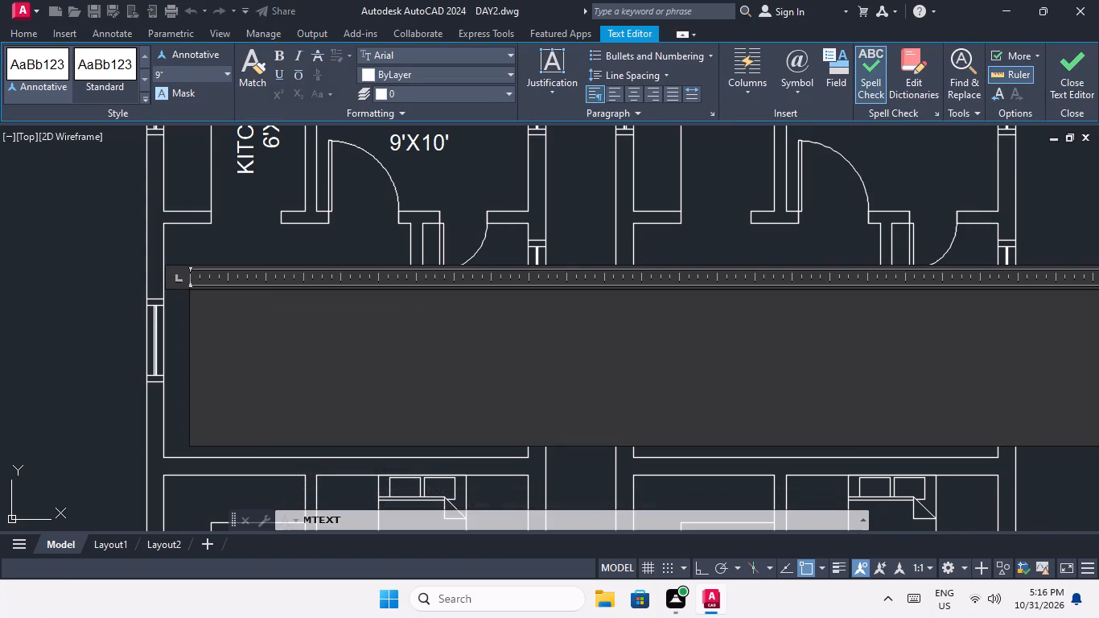
text(LIVI)
scroll(463, 293, down, 6)
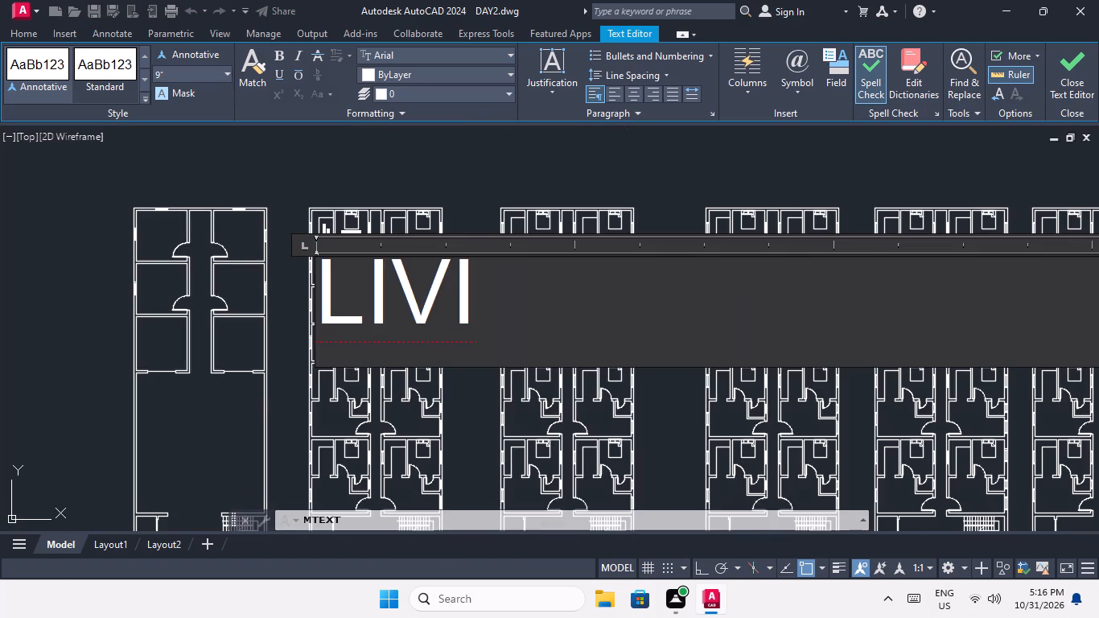
text(NG)
key(space)
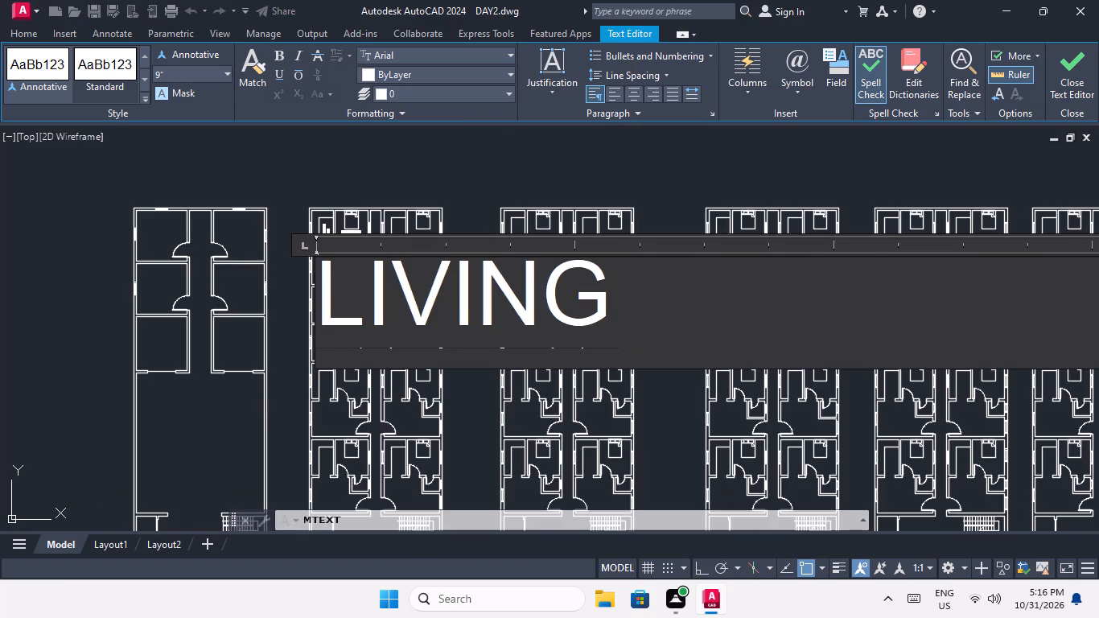
text(HA)
text(LL)
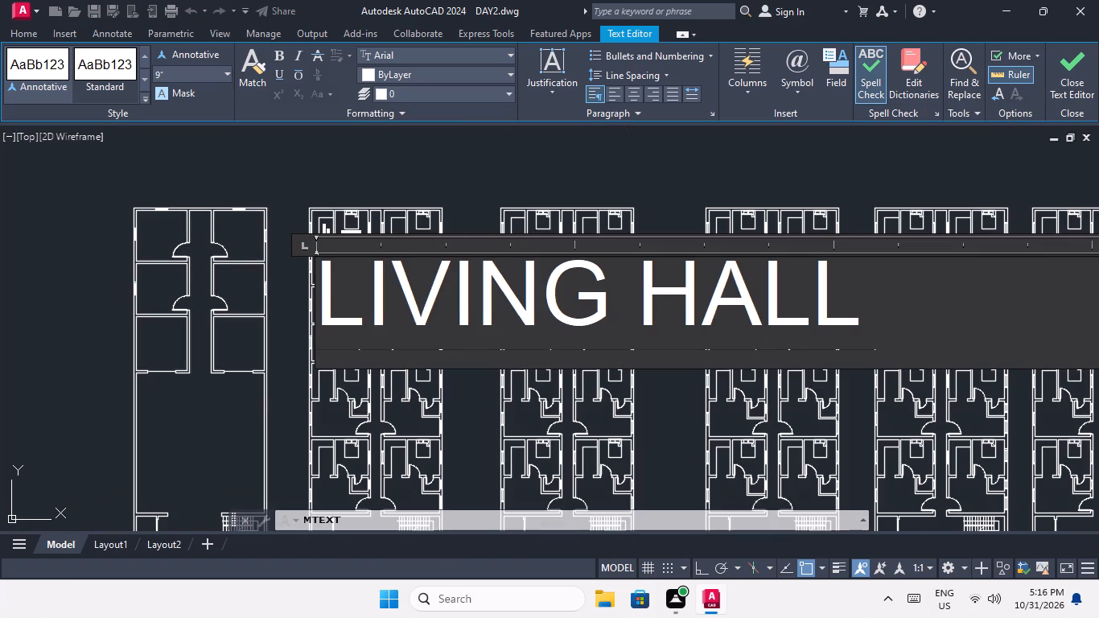
key(space)
key(1)
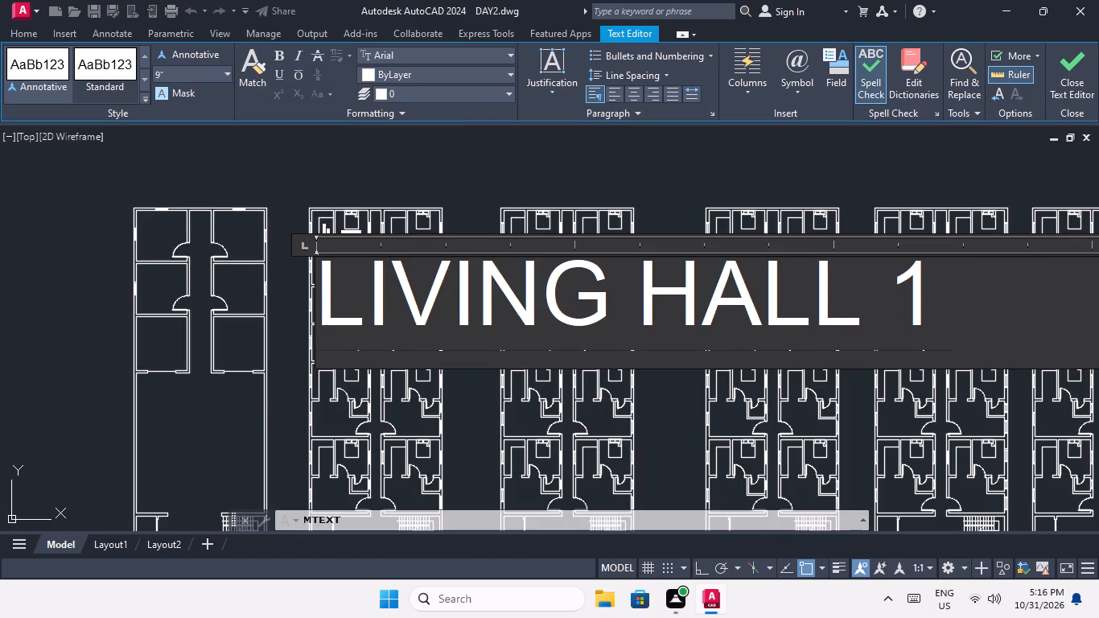
Add the size 15'6"X10' as the second line of the LIVING HALL 1 text.
key(Return)
text(15)
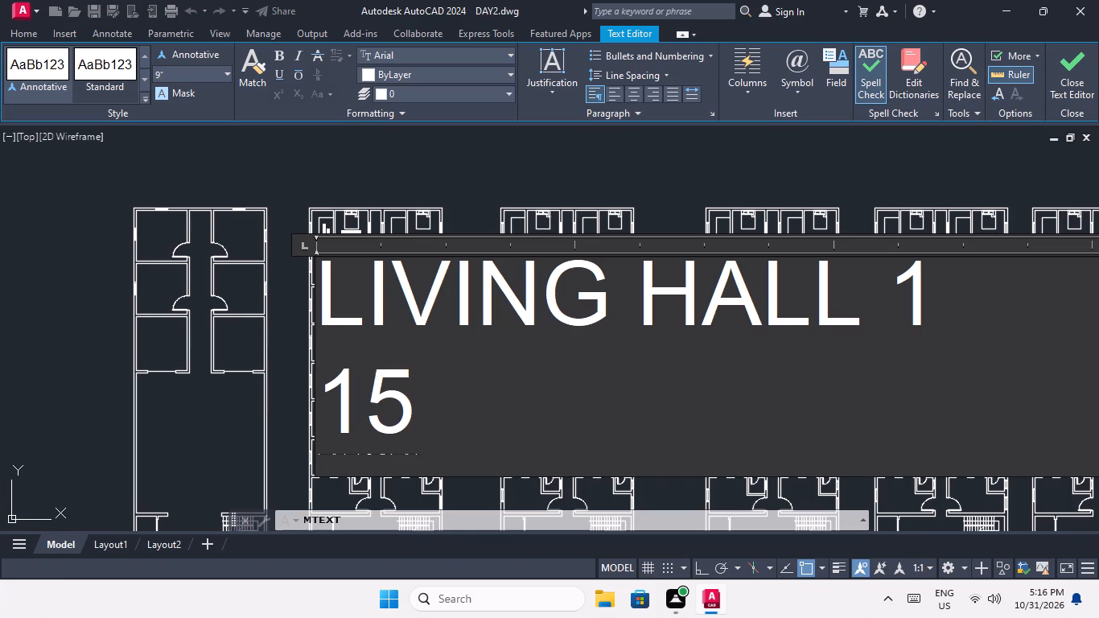
text(610)
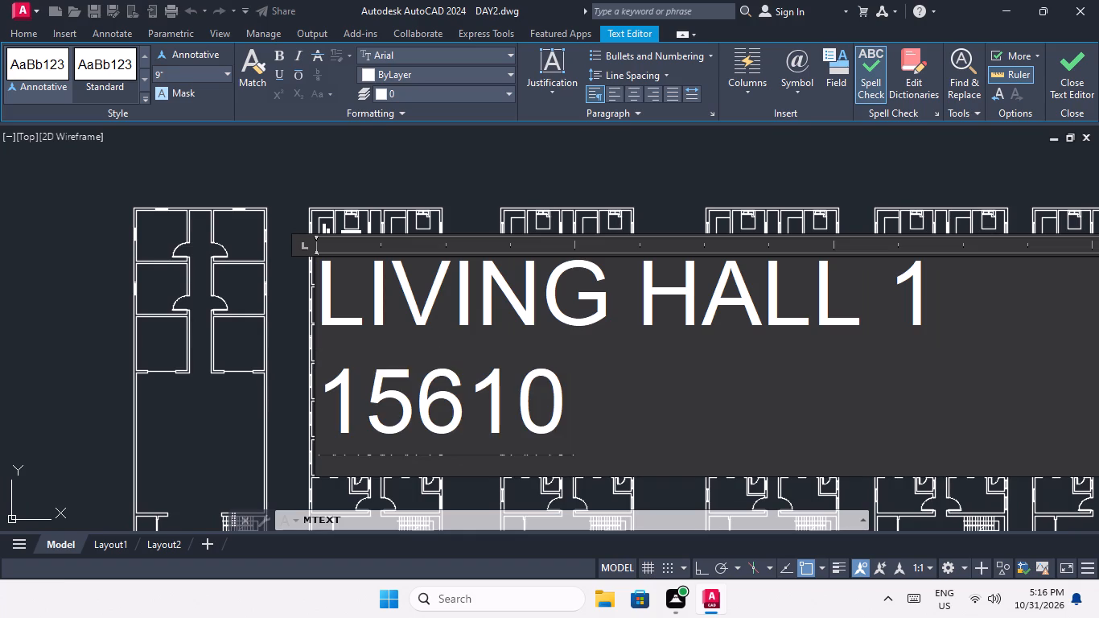
key(apostrophe)
key(Left)
key(Left)
key(Left)
key(Left)
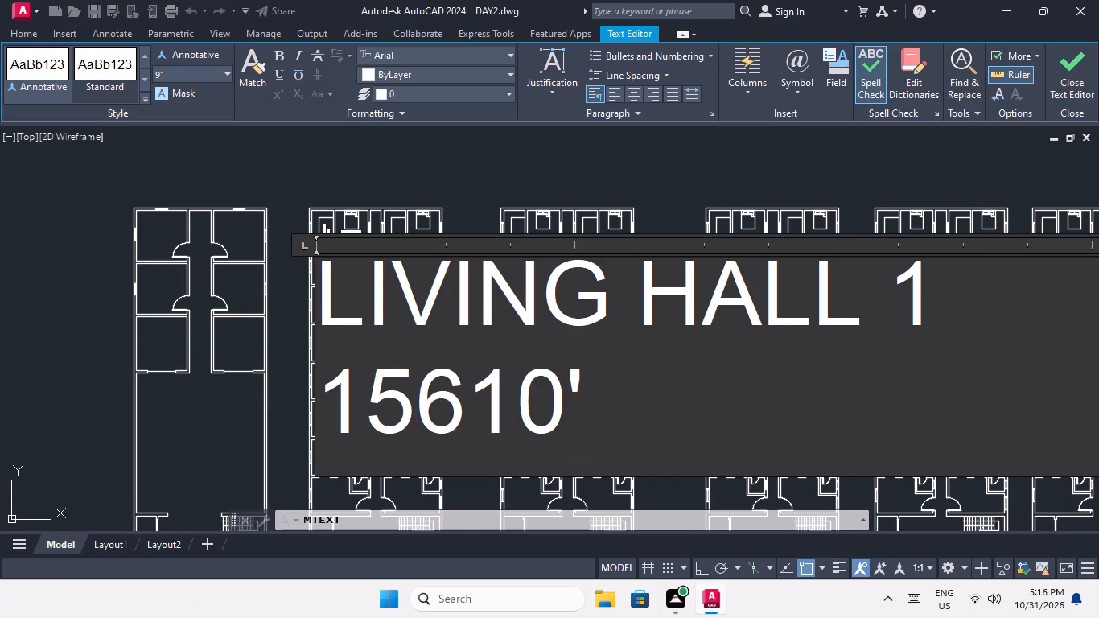
key(Right)
key(shift+quotedbl)
key(Left)
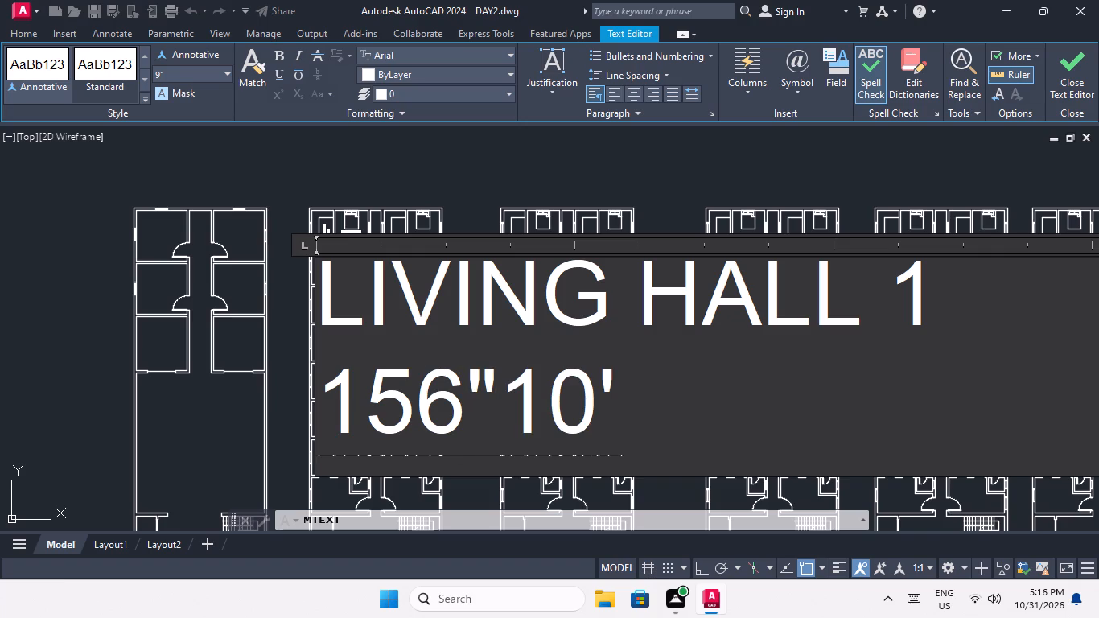
key(Left)
key(apostrophe)
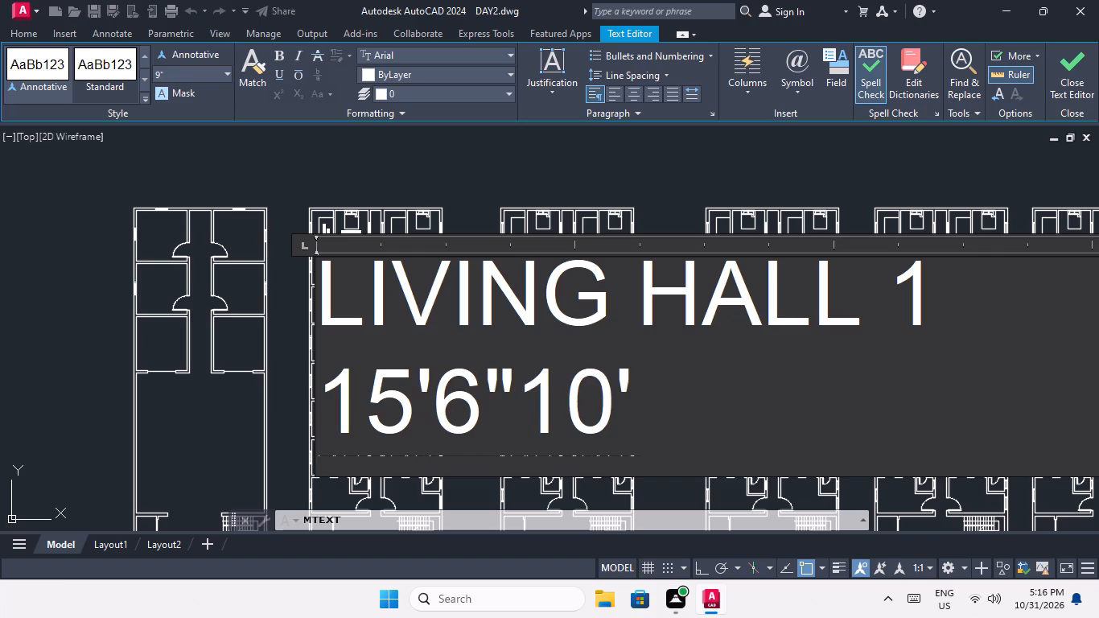
key(Right)
key(Right)
key(x)
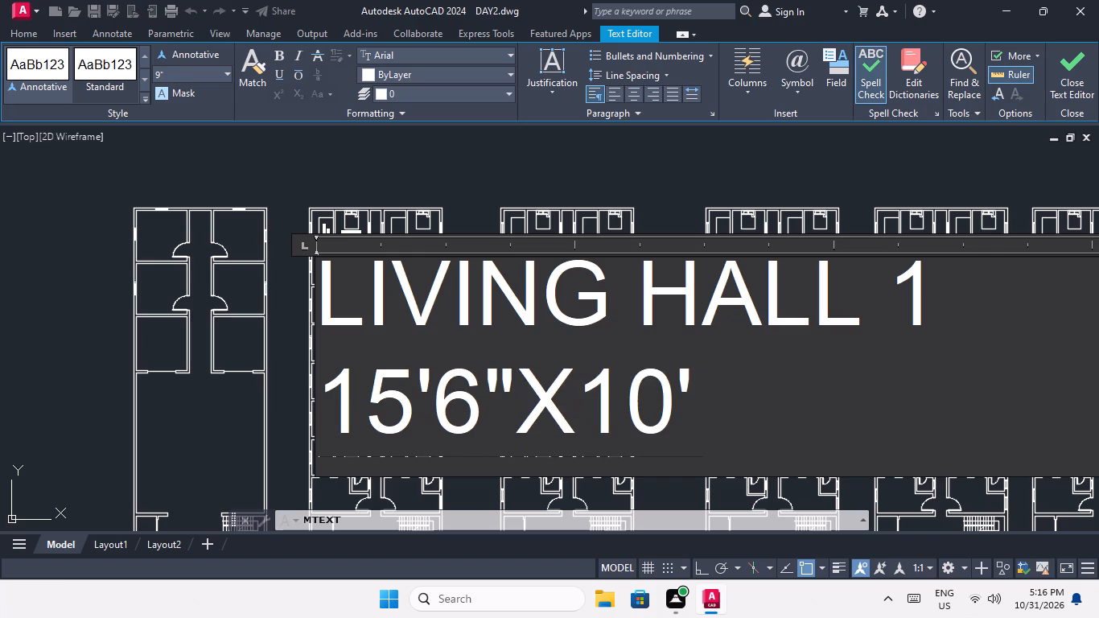
Indent the 15'6"X10' line with four leading spaces so it sits centred under LIVING HALL 1, and finish the text.
key(Left)
key(Left)
key(Left)
key(Left)
key(Left)
key(Left)
key(space)
key(space)
key(space)
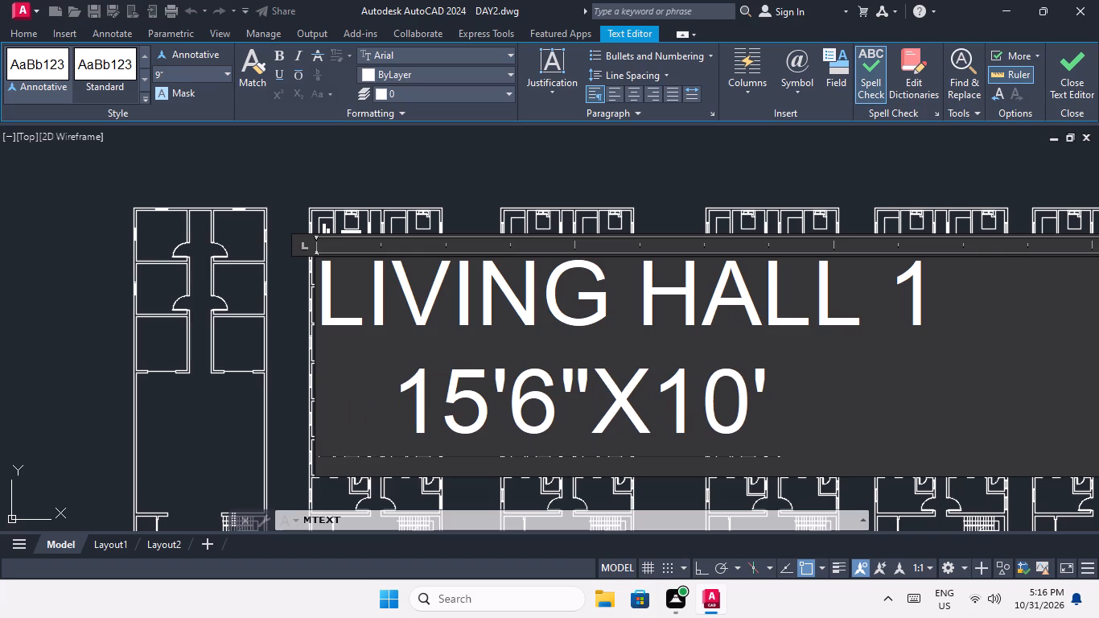
key(space)
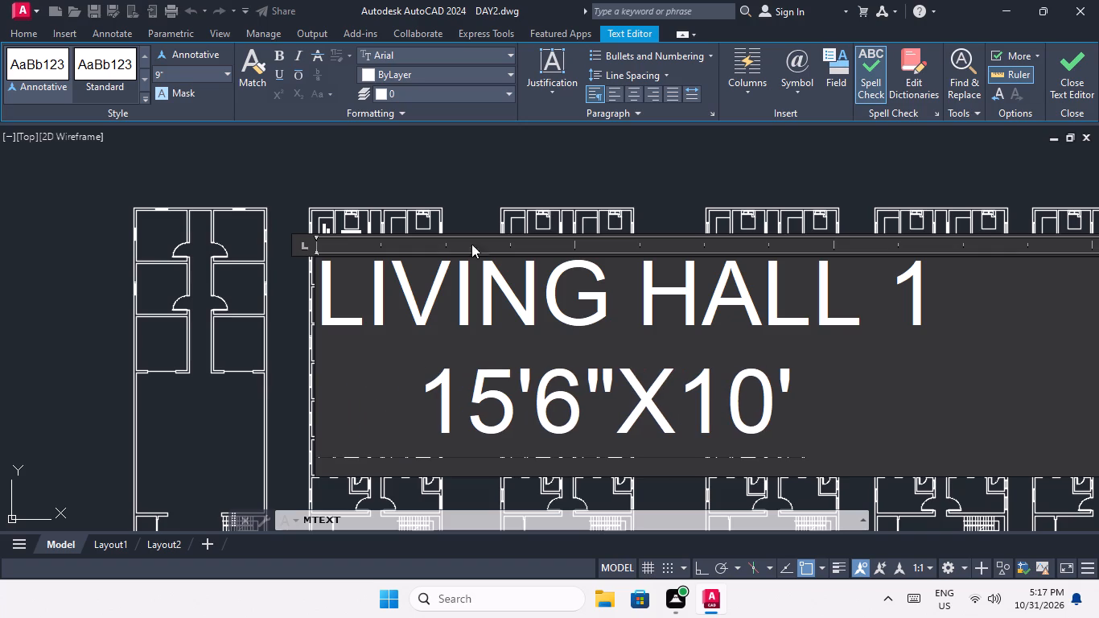
click(467, 200)
Move the LIVING HALL 1 label about 2' down and slightly right within its room on the second plan.
scroll(330, 255, up, 5)
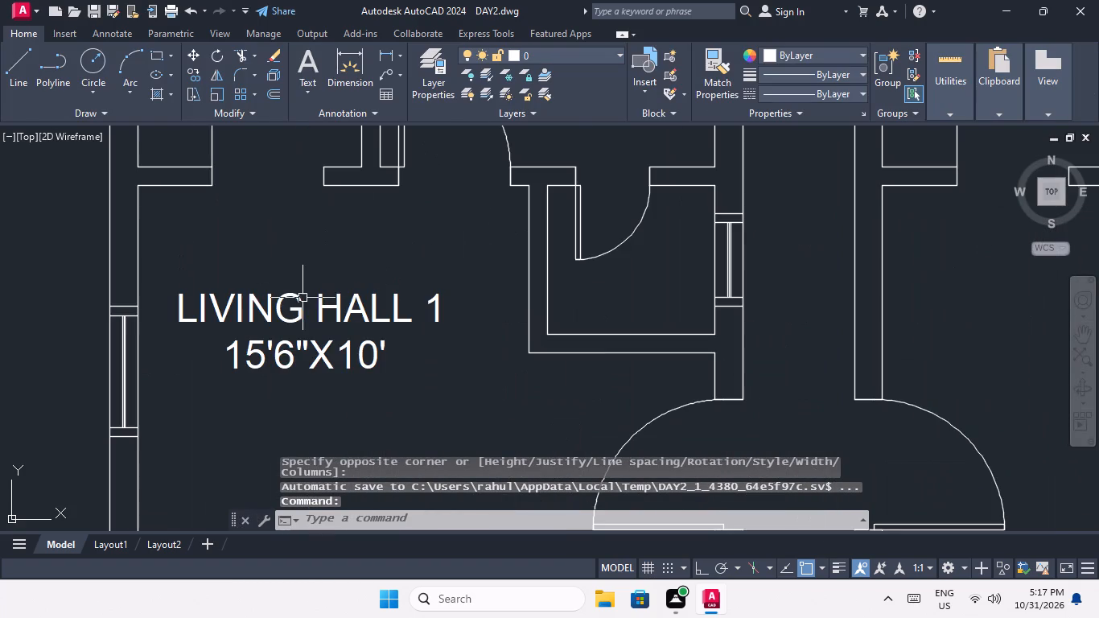
middle_drag(303, 303, 378, 287)
scroll(379, 287, down, 2)
scroll(357, 311, up, 2)
drag(378, 345, 358, 309)
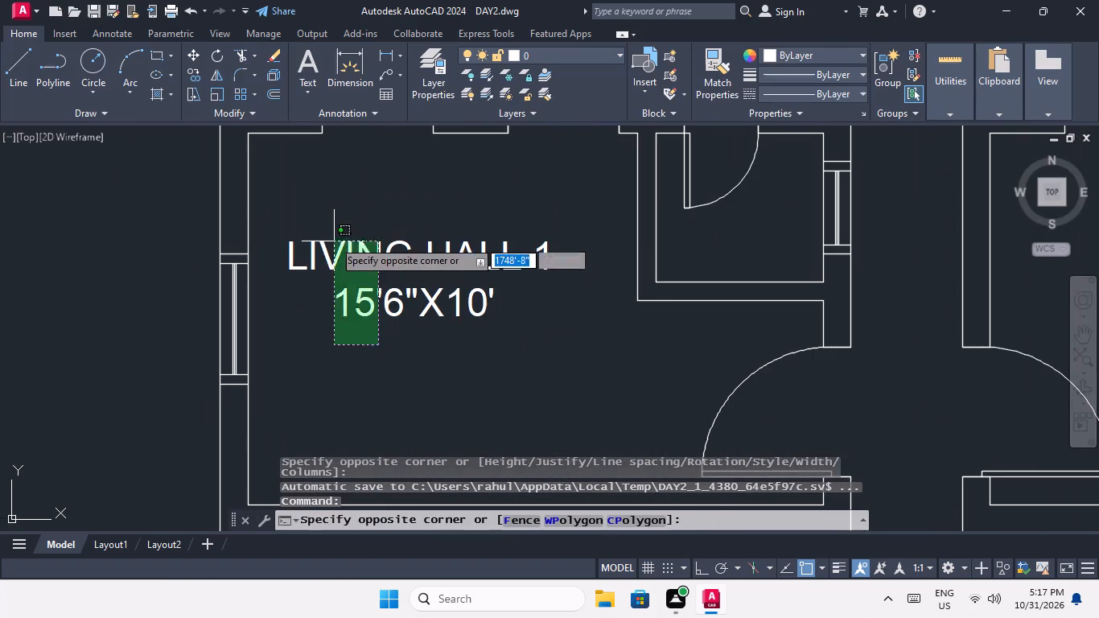
click(332, 237)
click(193, 55)
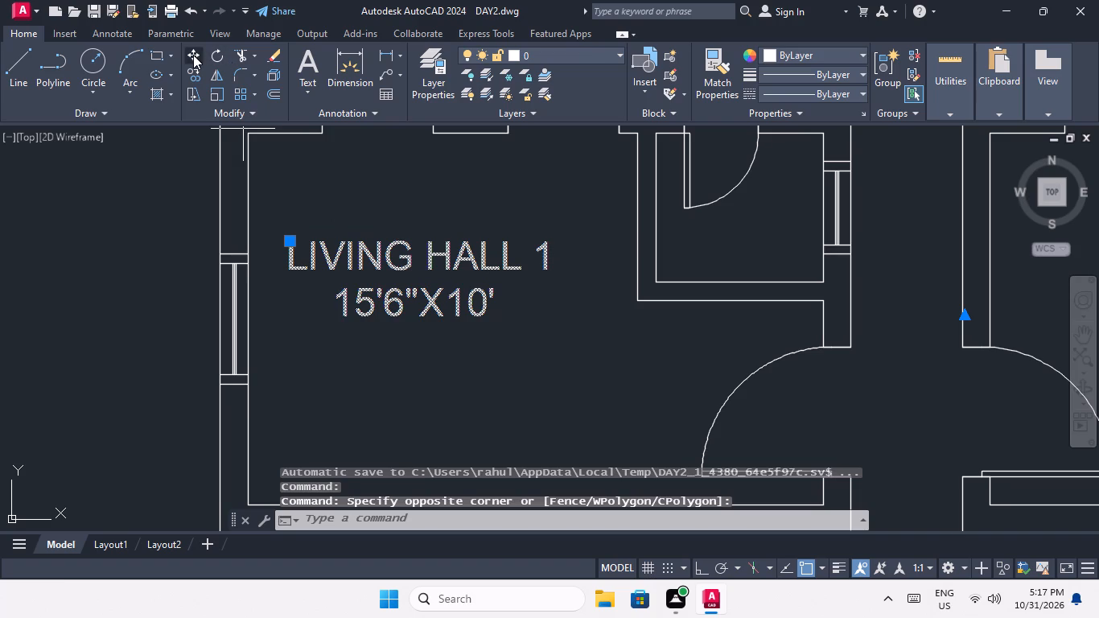
drag(348, 318, 363, 322)
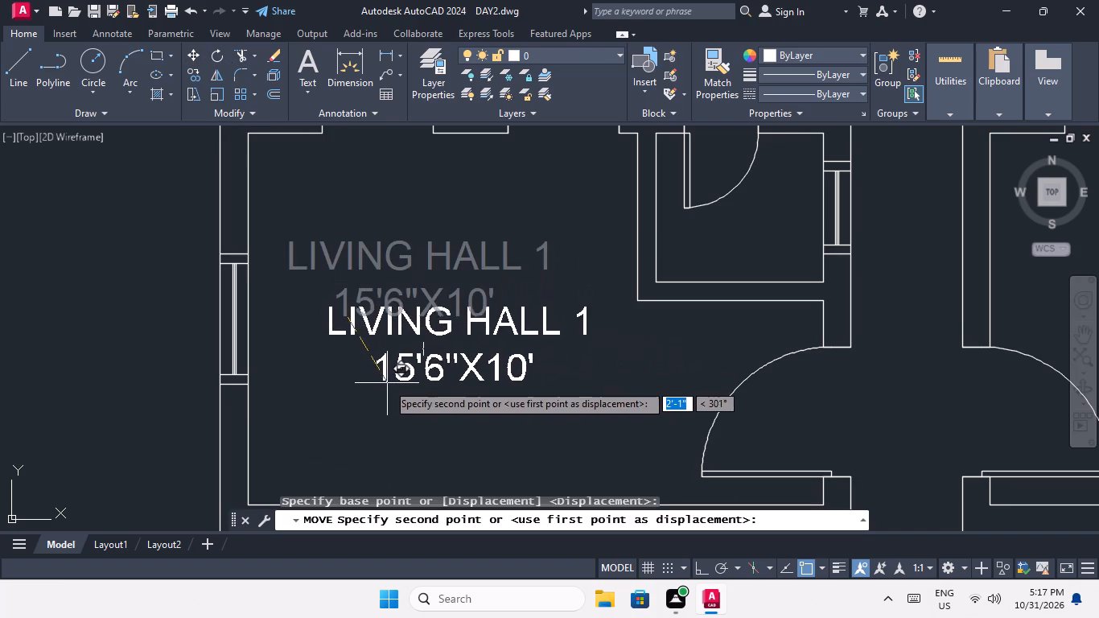
click(384, 386)
Measure the width of the small room below BEDROOM 1 along its lower inner wall using a linear dimension, without placing it.
scroll(383, 325, down, 3)
middle_drag(410, 326, 292, 357)
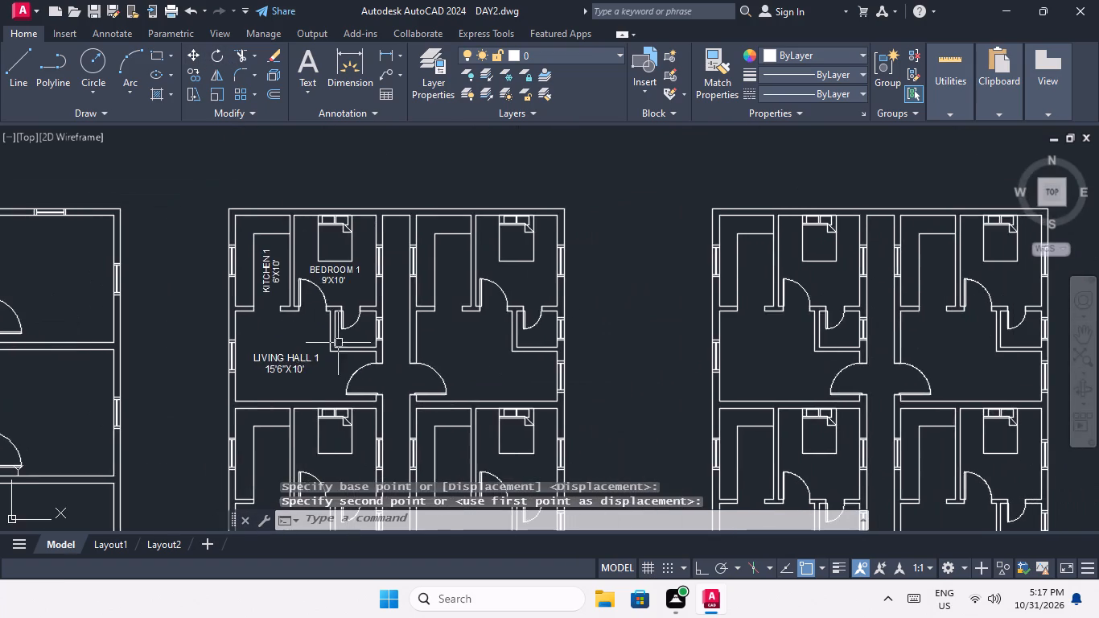
scroll(345, 344, up, 5)
middle_drag(362, 319, 337, 404)
scroll(347, 368, down, 3)
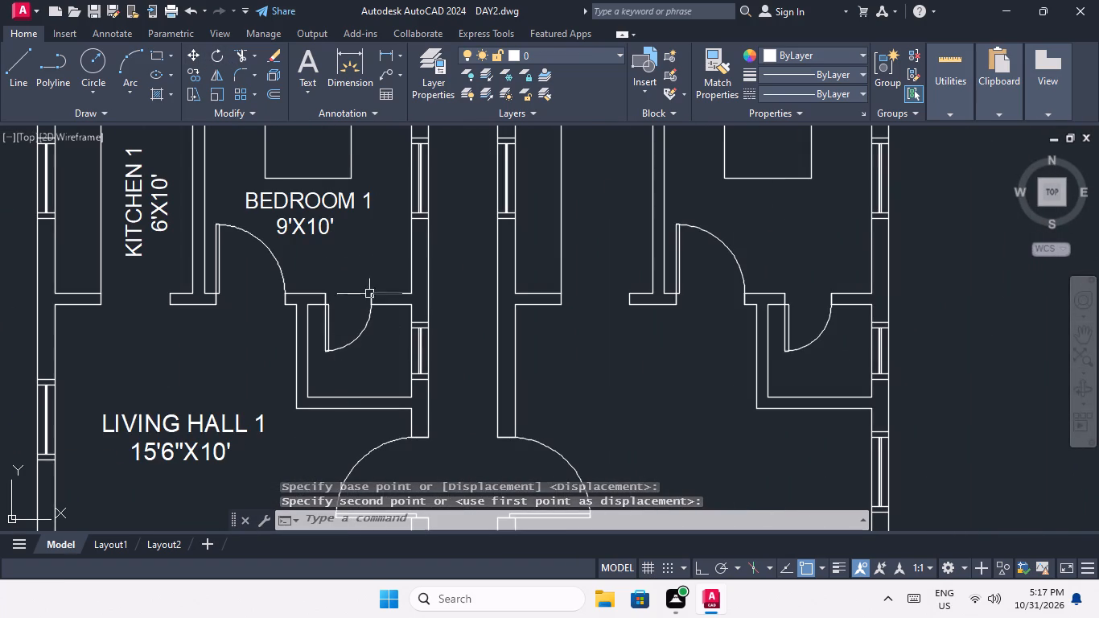
click(384, 52)
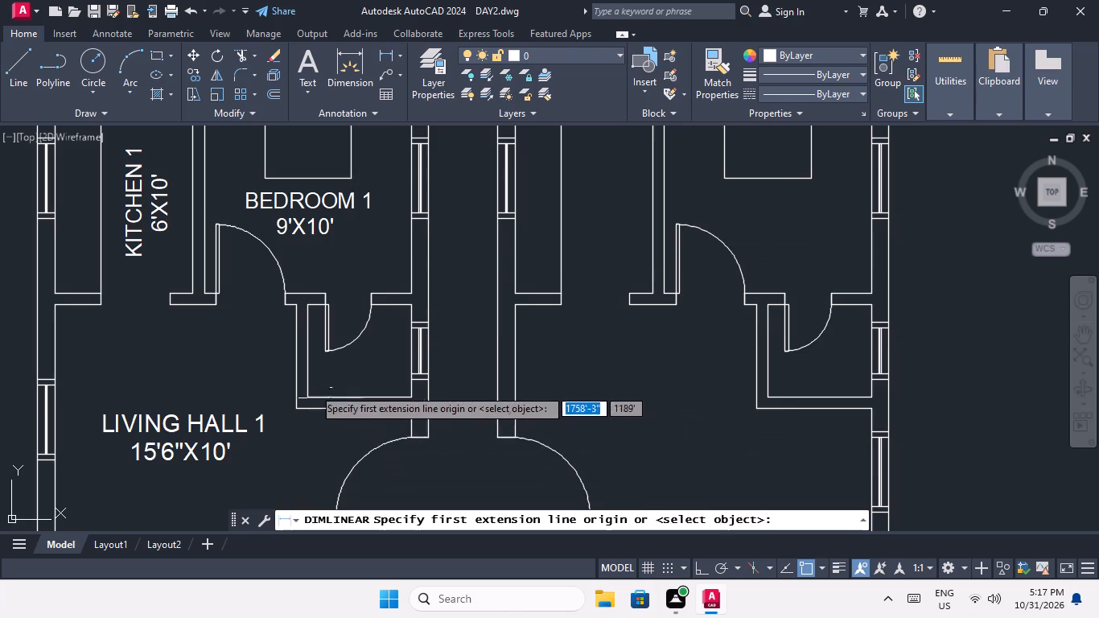
scroll(299, 381, up, 3)
click(336, 439)
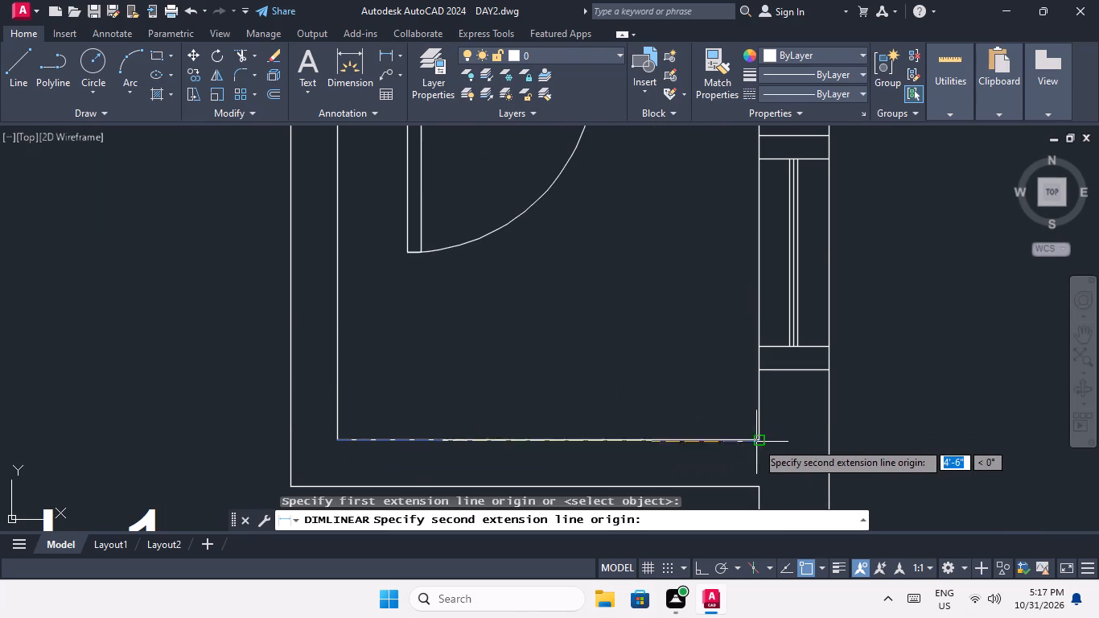
click(758, 440)
scroll(527, 414, up, 4)
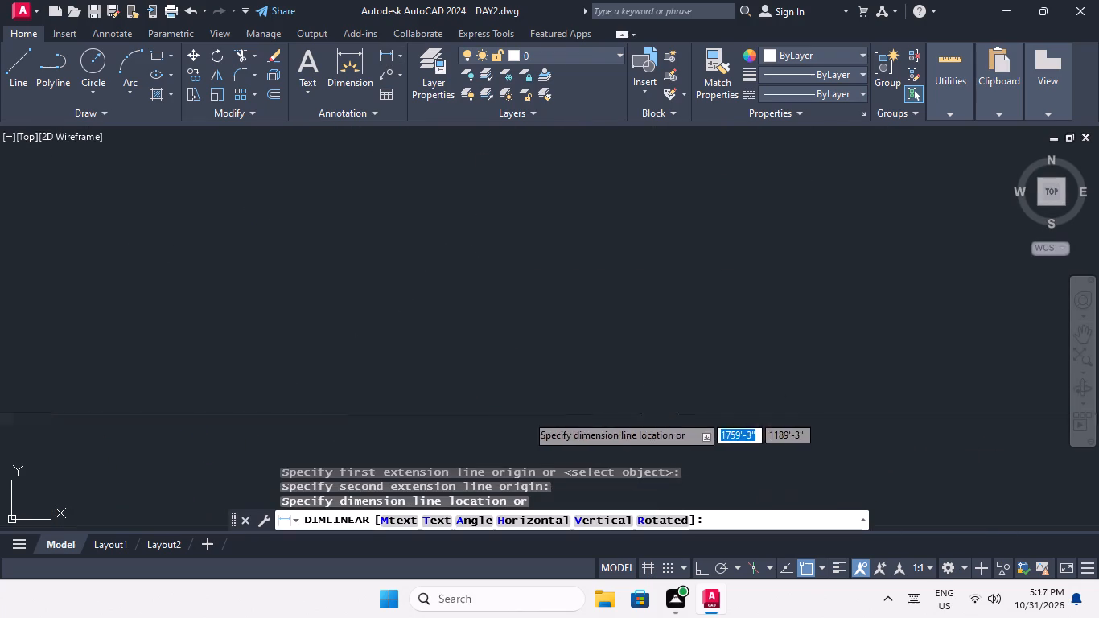
scroll(648, 413, up, 4)
scroll(628, 369, down, 10)
key(space)
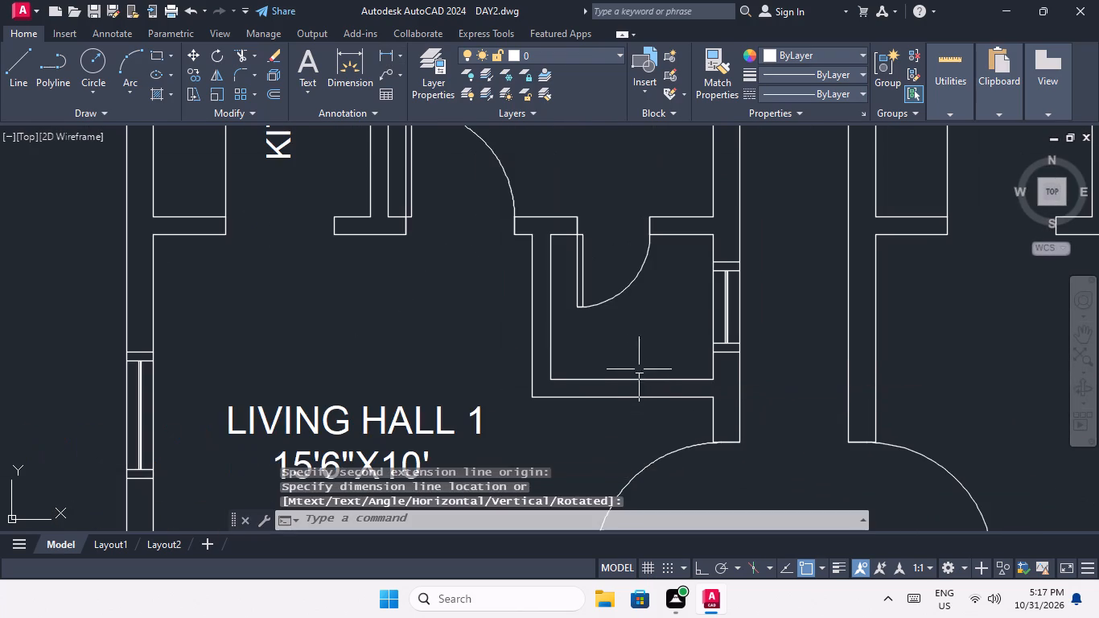
Measure the same small room's depth between the inner corners of its window wall using a linear dimension, without placing it.
scroll(636, 369, down, 4)
scroll(648, 361, up, 3)
middle_drag(600, 348, 424, 309)
key(space)
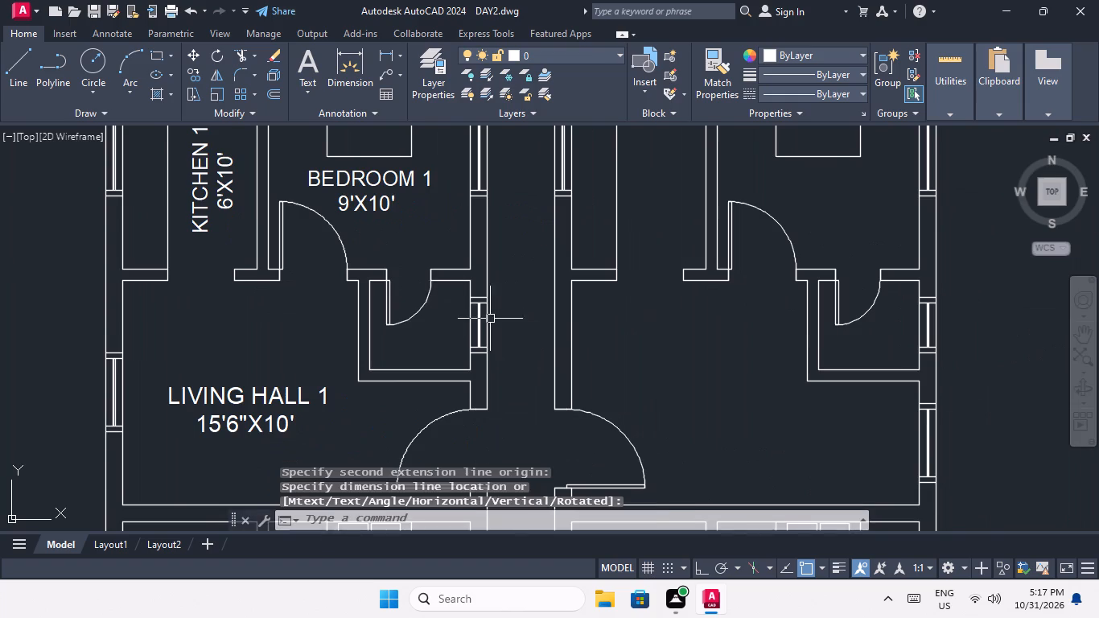
scroll(480, 293, up, 4)
click(414, 207)
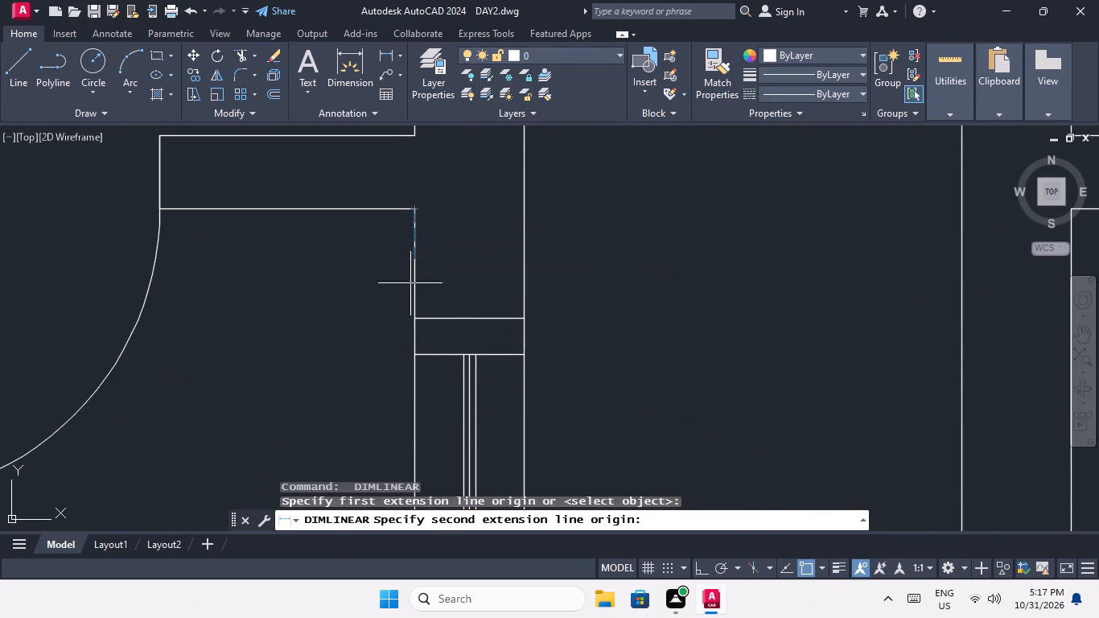
middle_drag(414, 281, 442, 167)
scroll(432, 245, down, 3)
scroll(421, 396, up, 3)
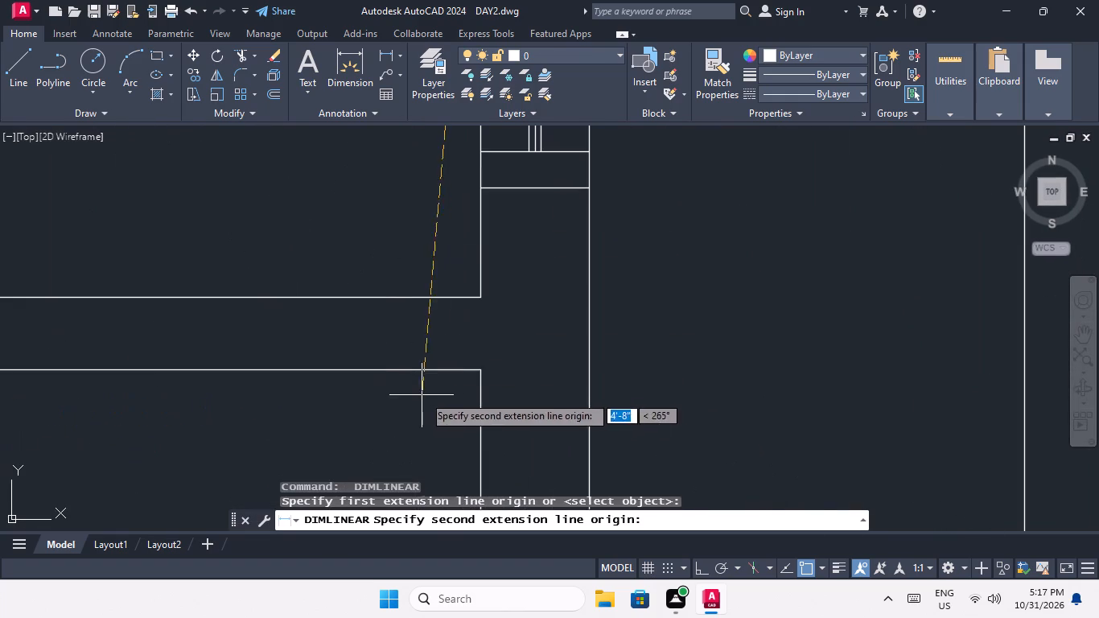
click(479, 293)
middle_drag(451, 249, 438, 430)
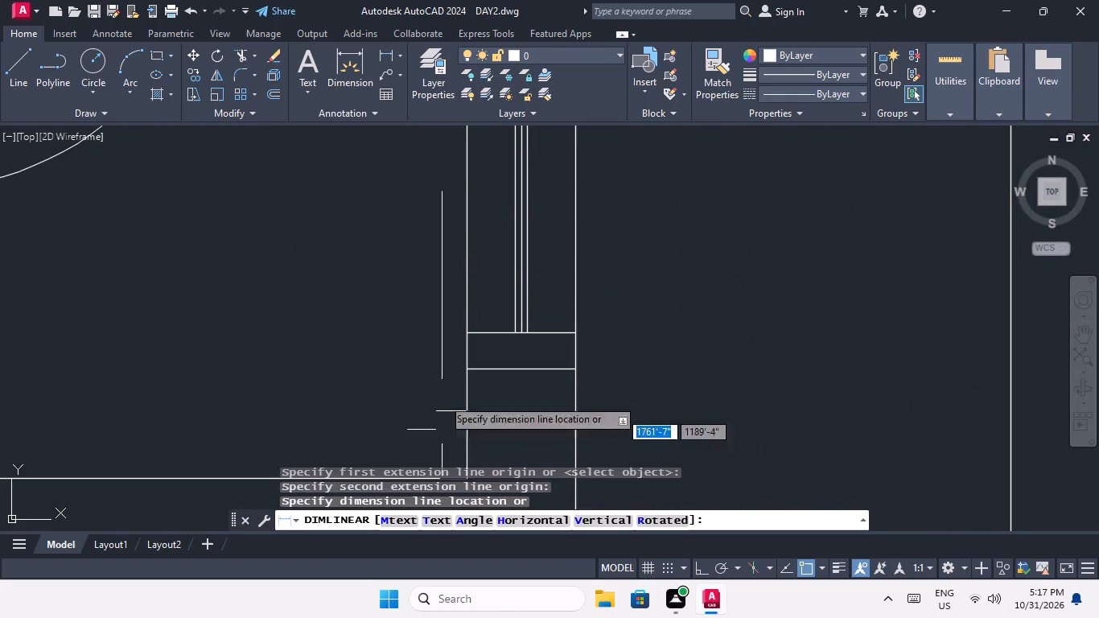
middle_drag(415, 206, 415, 287)
scroll(428, 277, up, 7)
key(space)
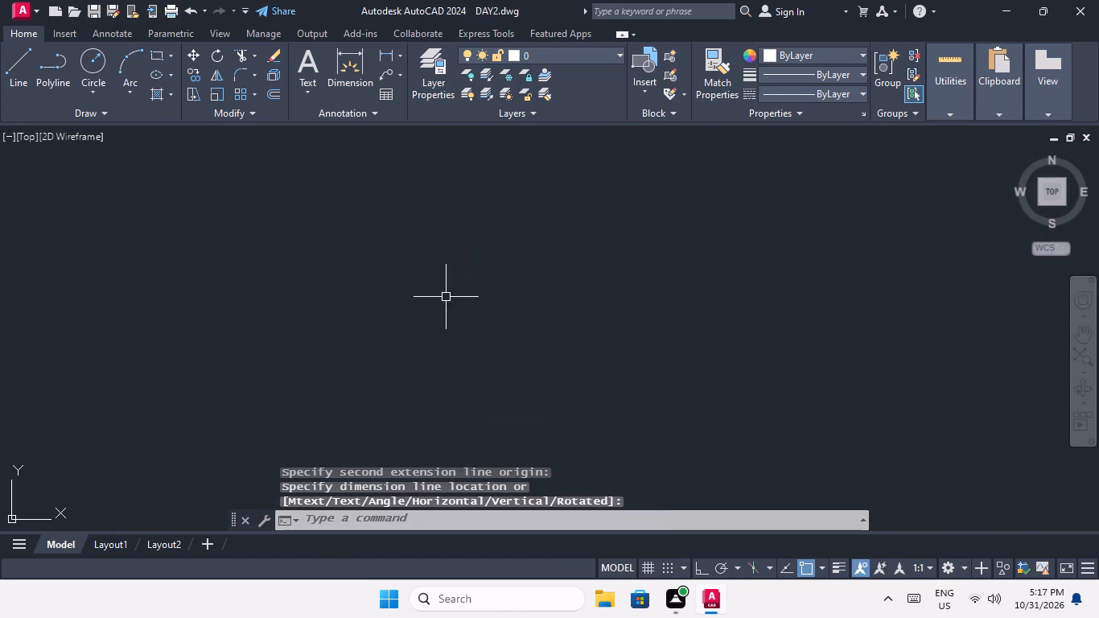
Create a multiline text above the second plan with an 8" text height and enter WC 1 as its first line.
scroll(446, 297, down, 10)
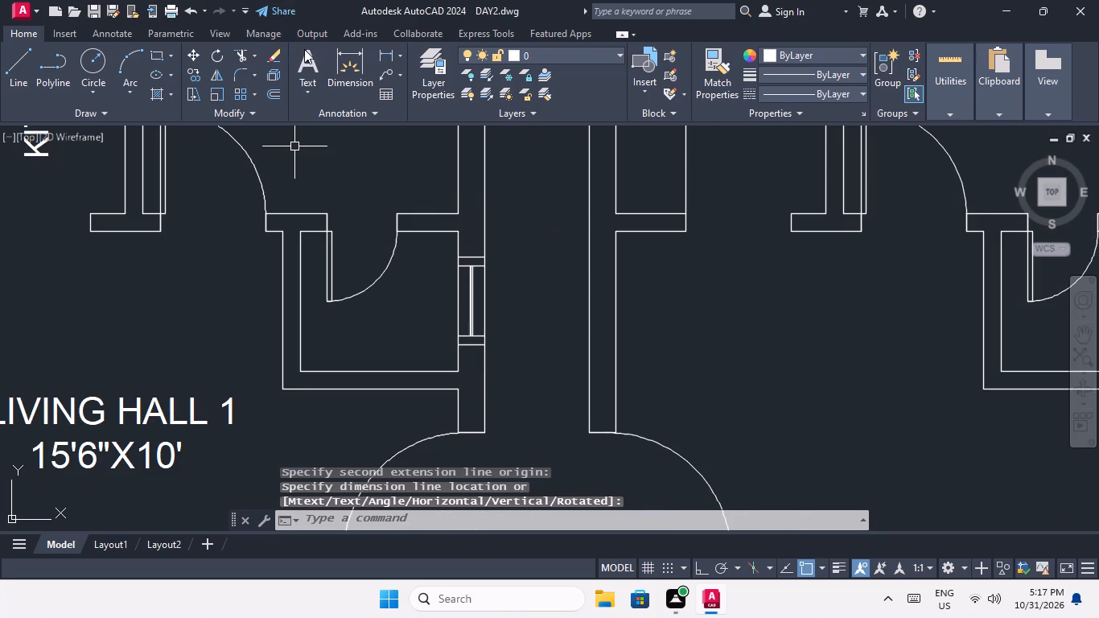
click(311, 53)
scroll(362, 220, down, 2)
middle_drag(364, 220, 407, 411)
scroll(414, 293, down, 2)
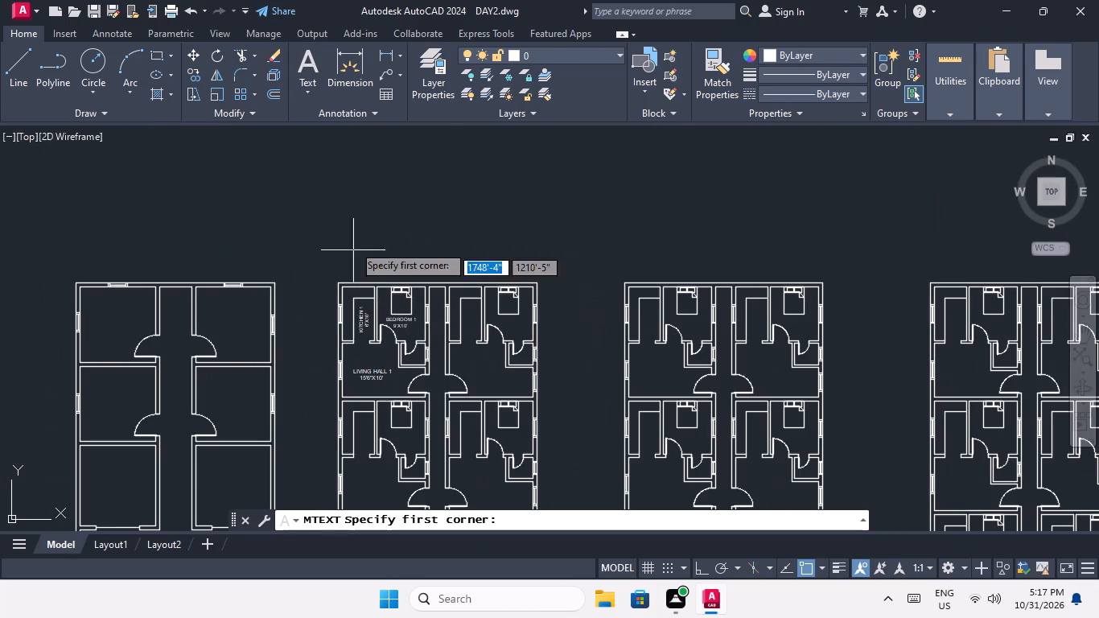
drag(331, 171, 359, 194)
click(789, 206)
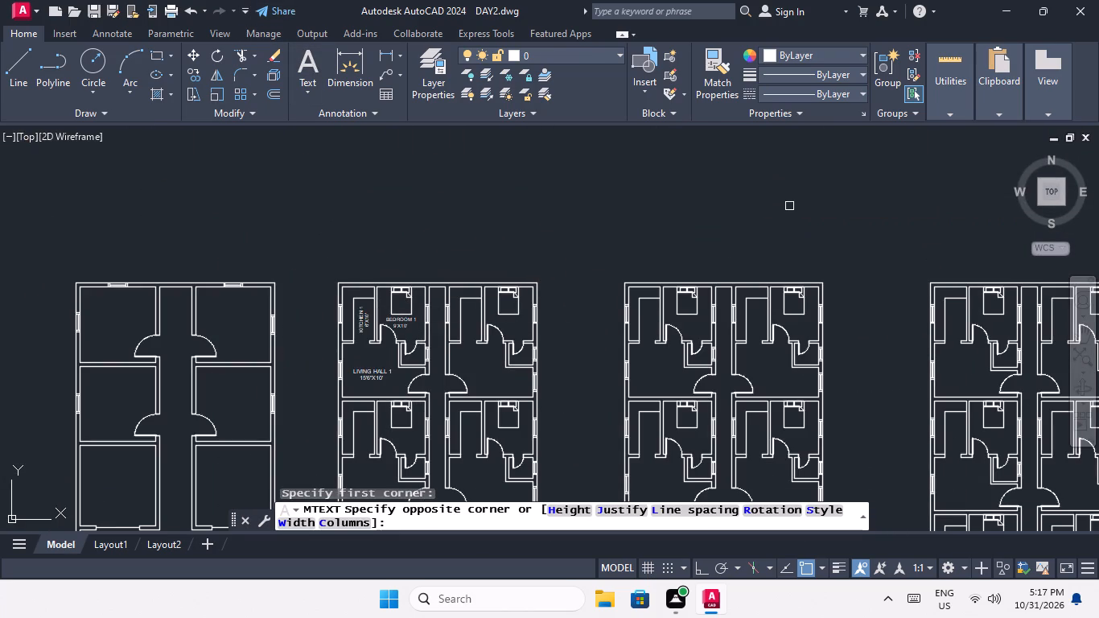
click(180, 73)
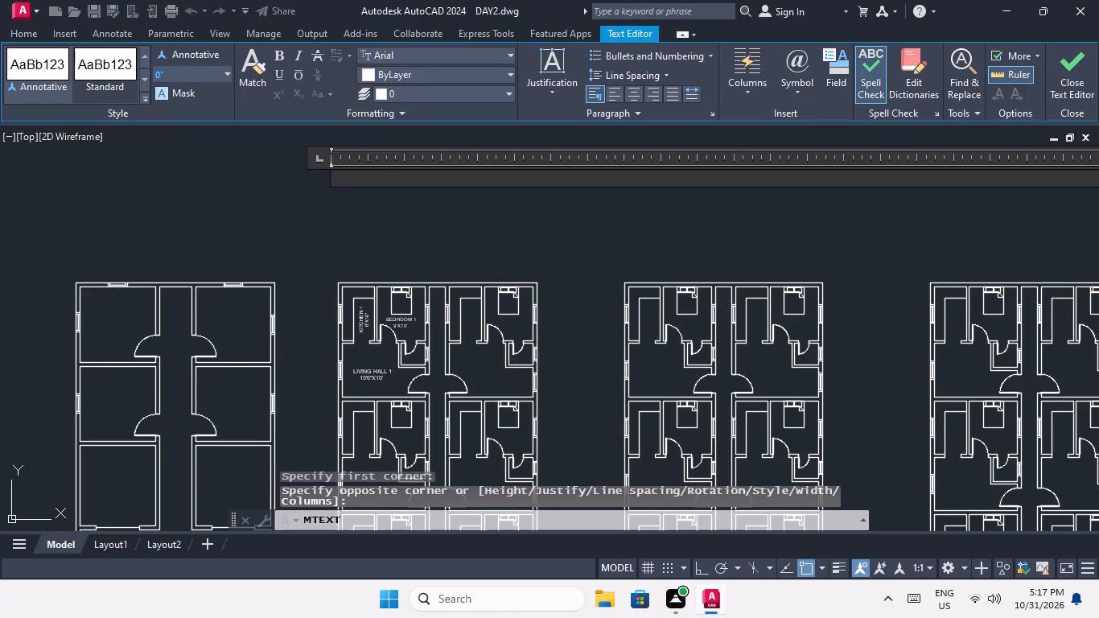
key(BackSpace)
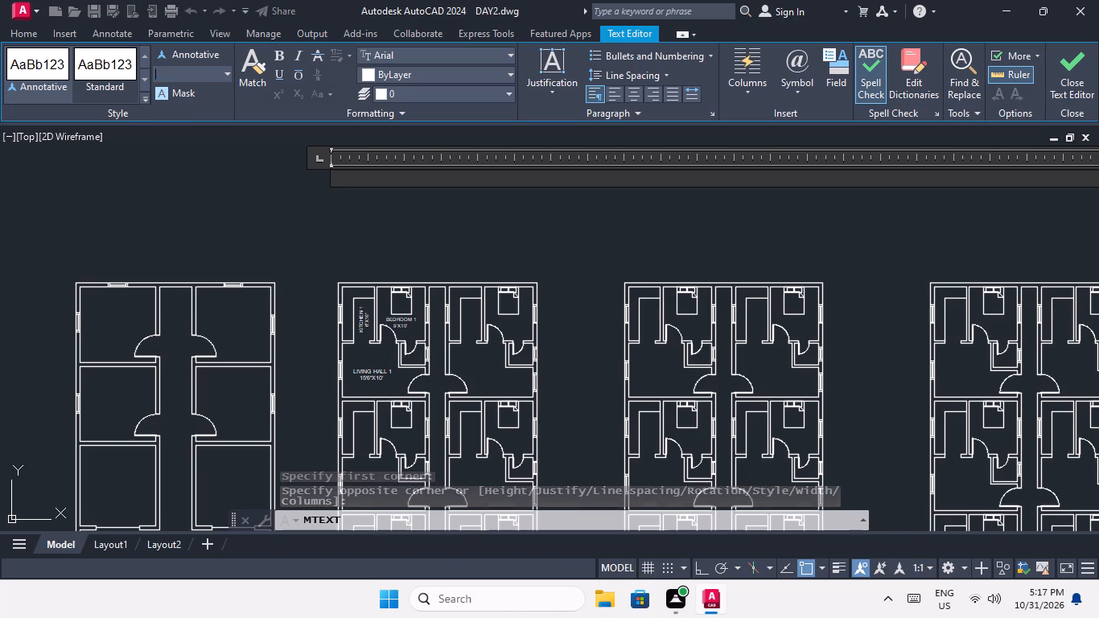
text(8")
key(Return)
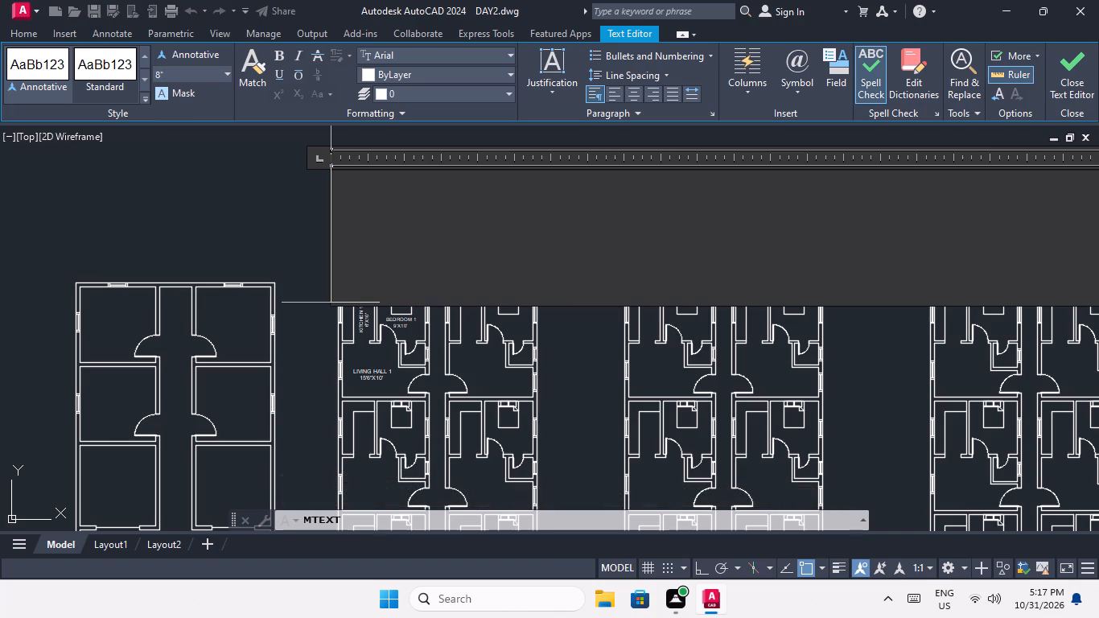
key(w)
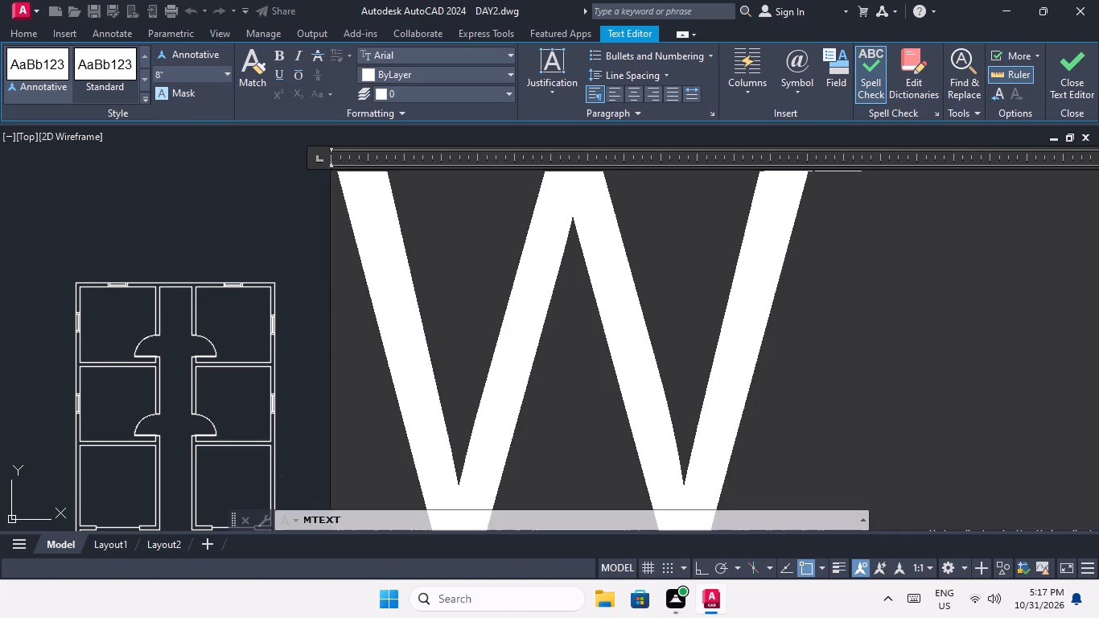
key(c)
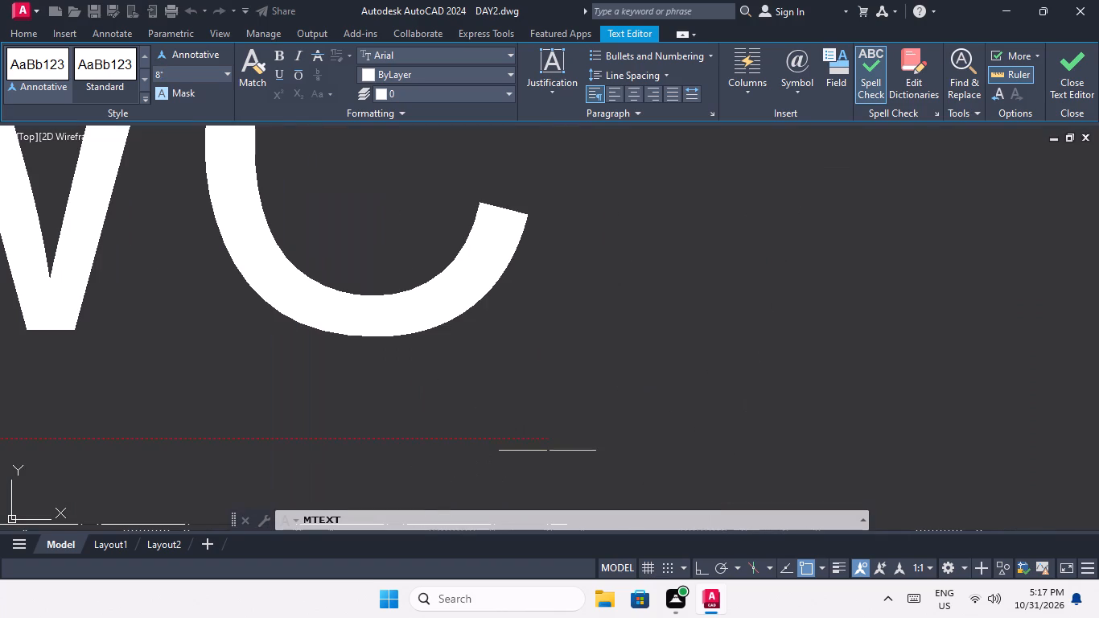
key(space)
key(1)
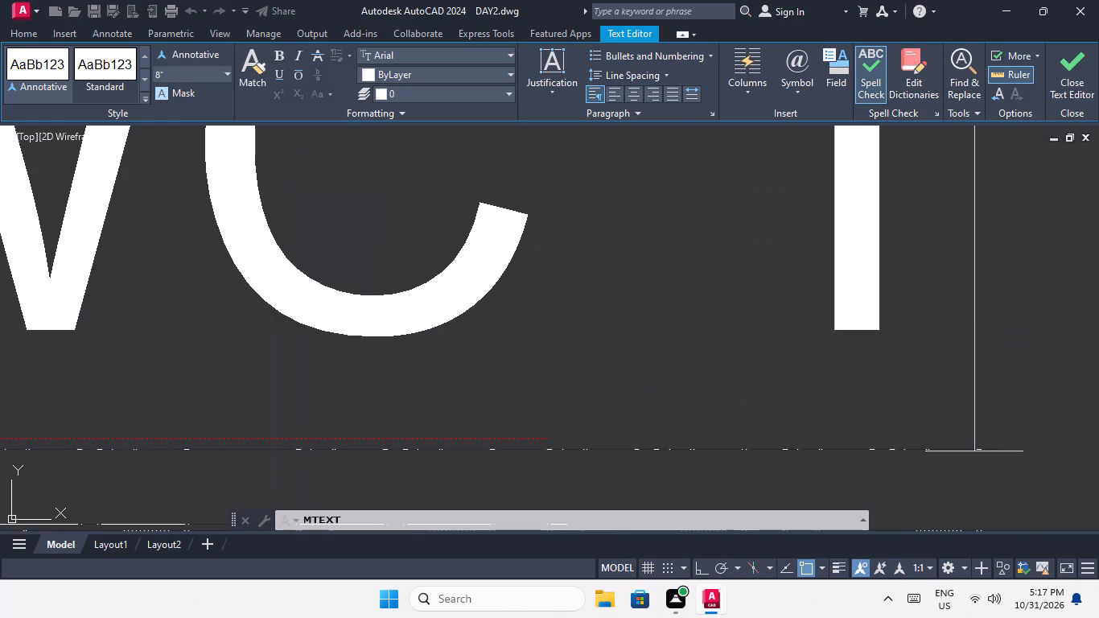
Add 4'6"X4' as the second line under WC 1 and finish the text.
key(Return)
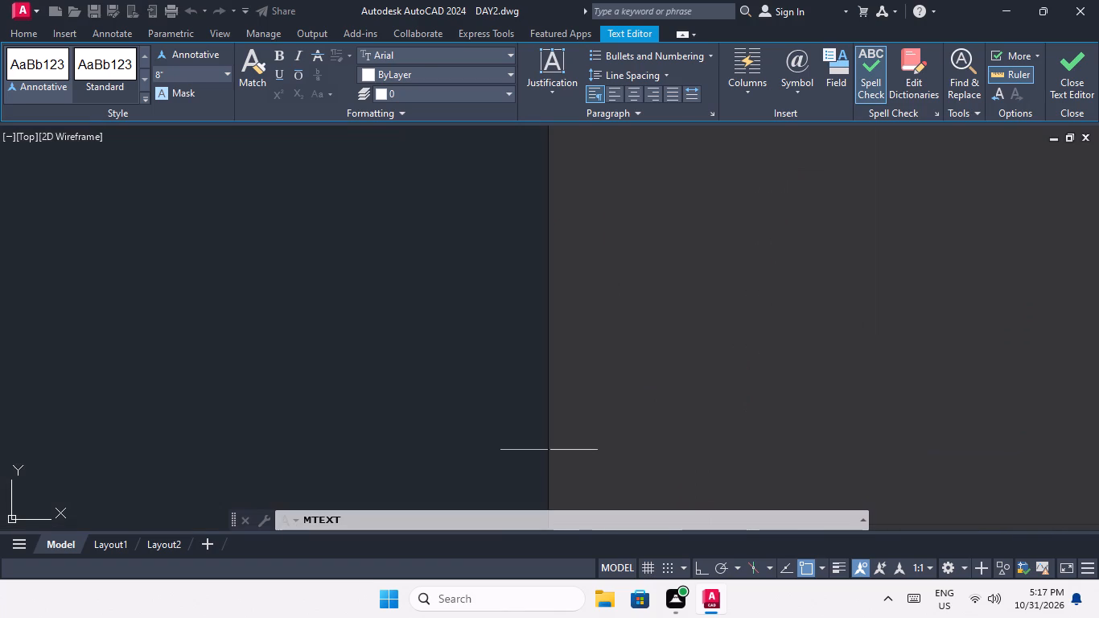
scroll(353, 217, down, 4)
middle_drag(368, 281, 295, 436)
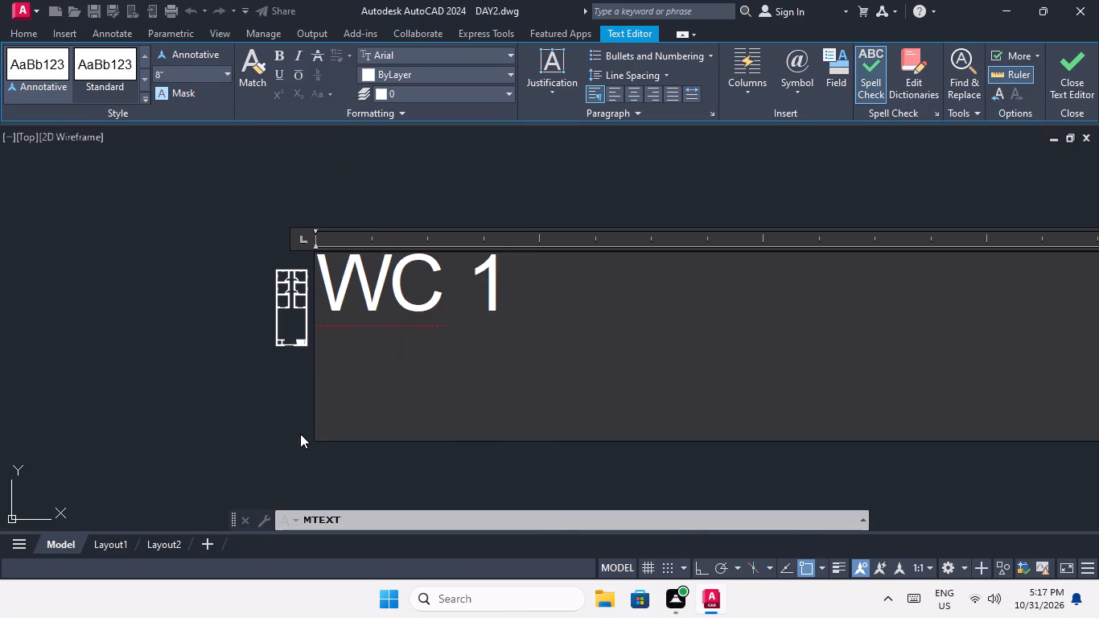
text(46)
key(4)
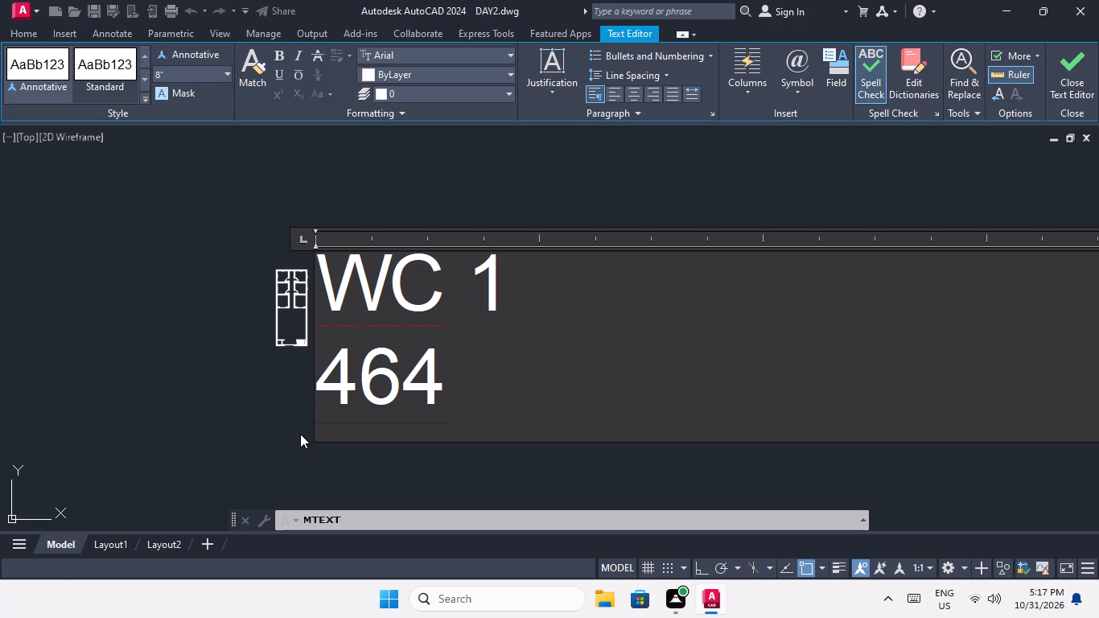
key(apostrophe)
key(Left)
key(Left)
key(shift+quotedbl)
key(Left)
key(Left)
key(apostrophe)
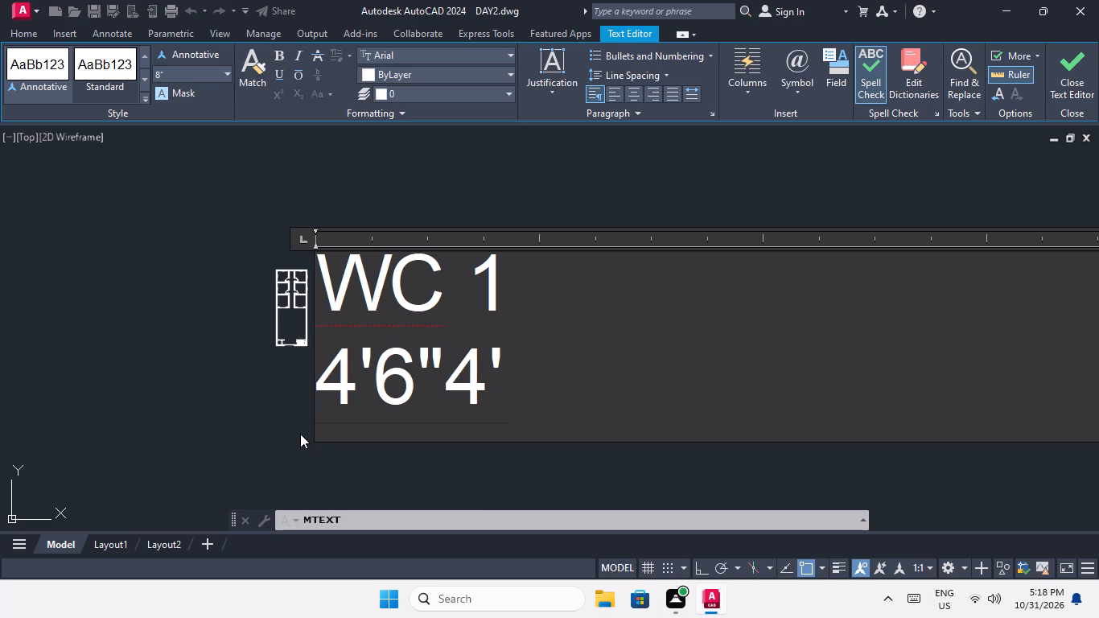
key(Right)
key(Right)
key(x)
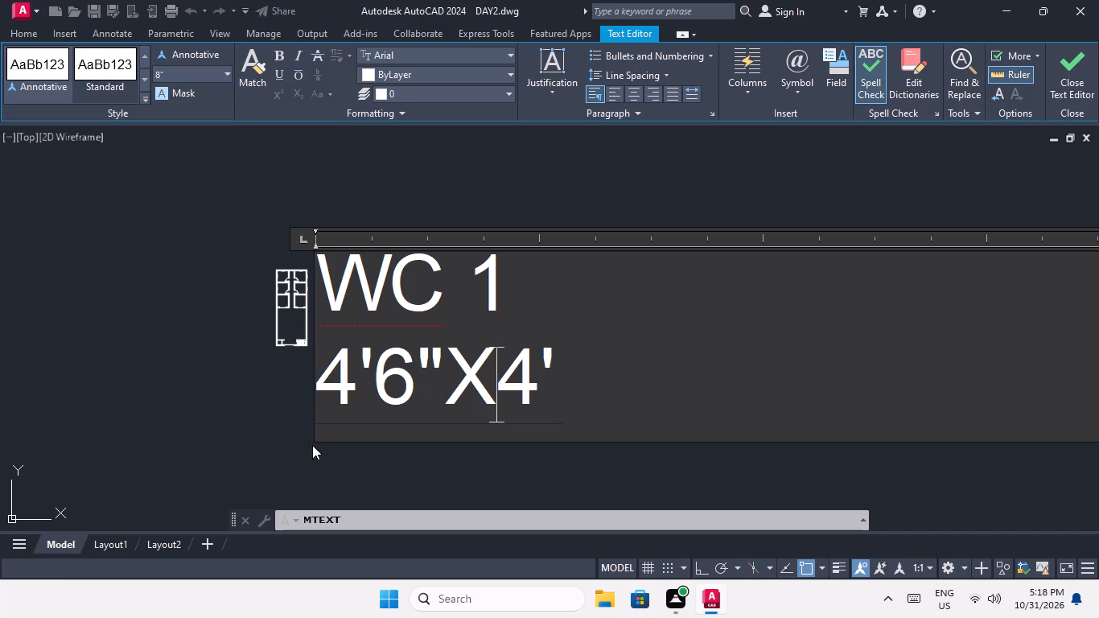
click(176, 299)
Move the WC 1 label about 36'-2" down and to the right into the small room below BEDROOM 1 on the second plan.
scroll(310, 260, up, 4)
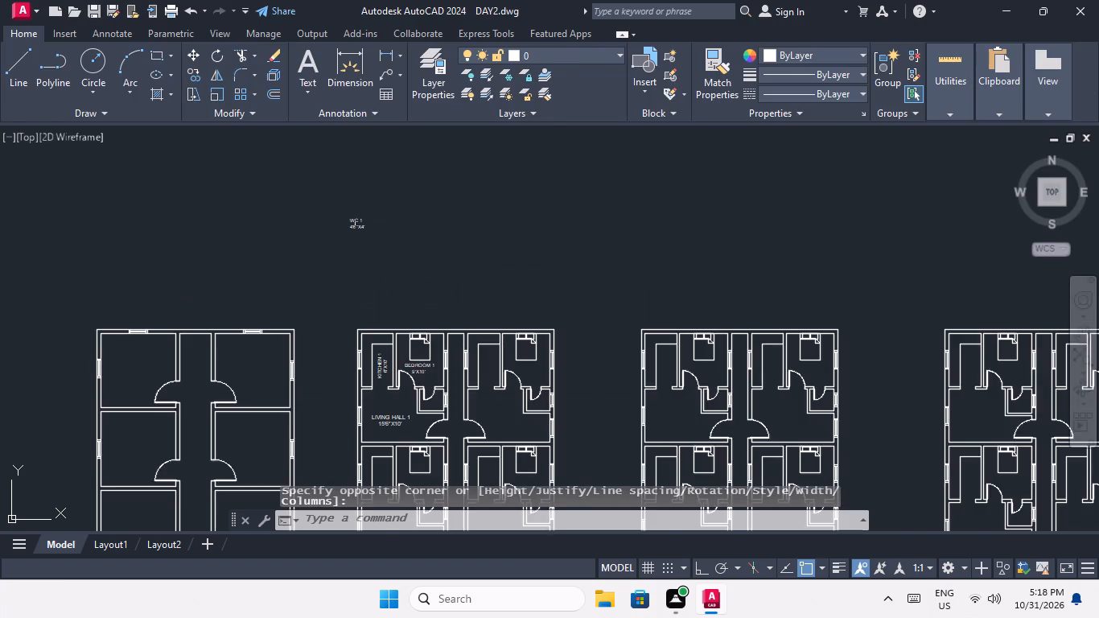
scroll(348, 217, up, 2)
drag(405, 194, 352, 257)
click(324, 268)
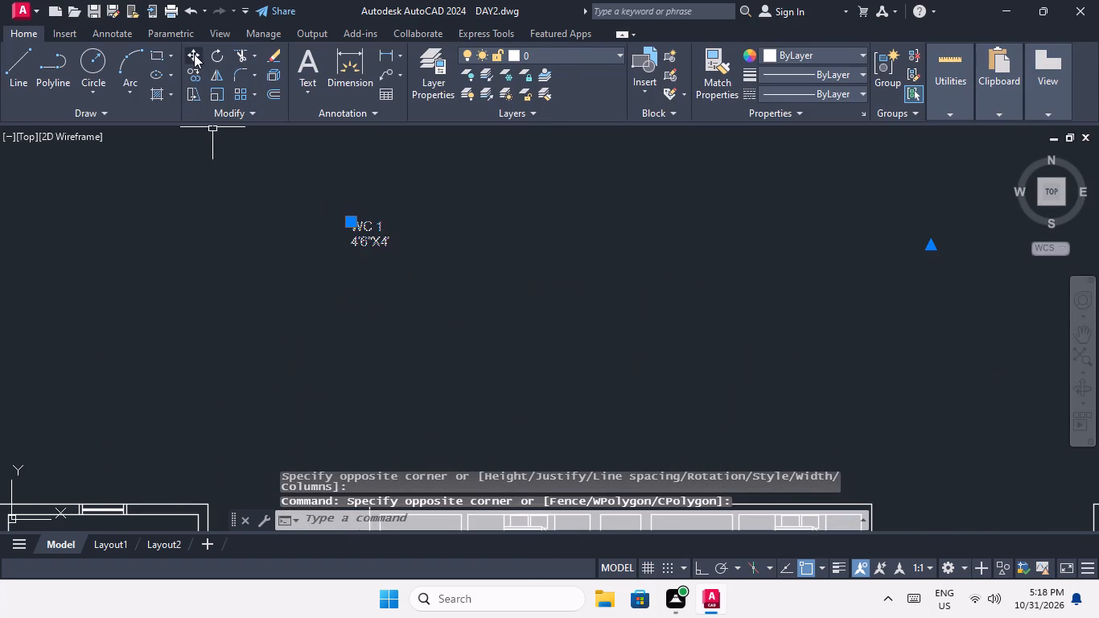
click(194, 54)
click(349, 248)
scroll(356, 229, down, 3)
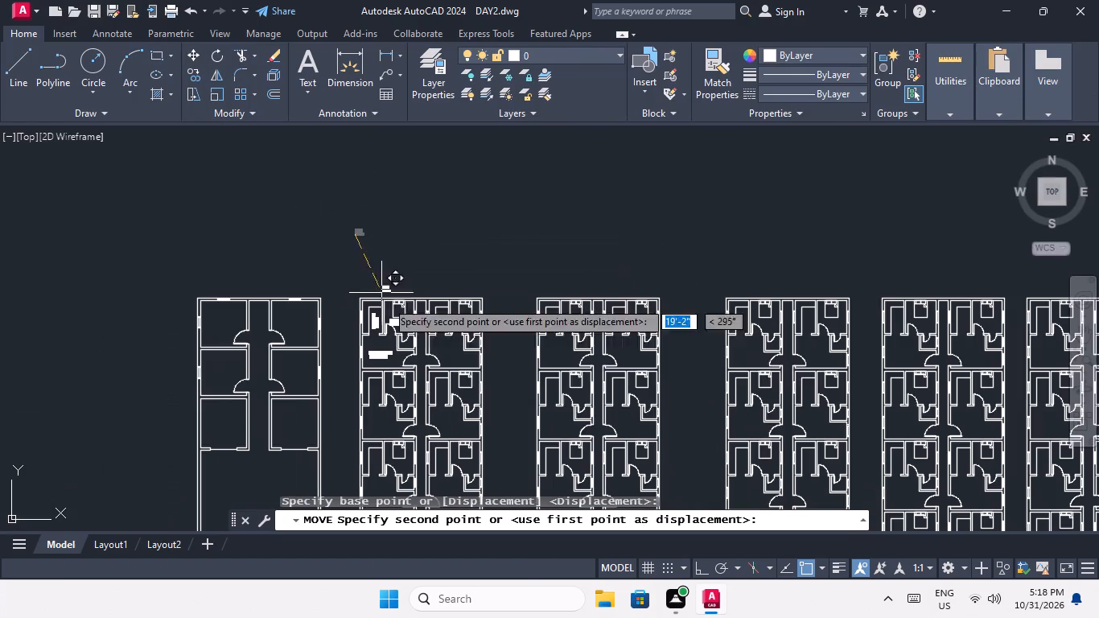
scroll(412, 354, up, 5)
scroll(344, 314, up, 2)
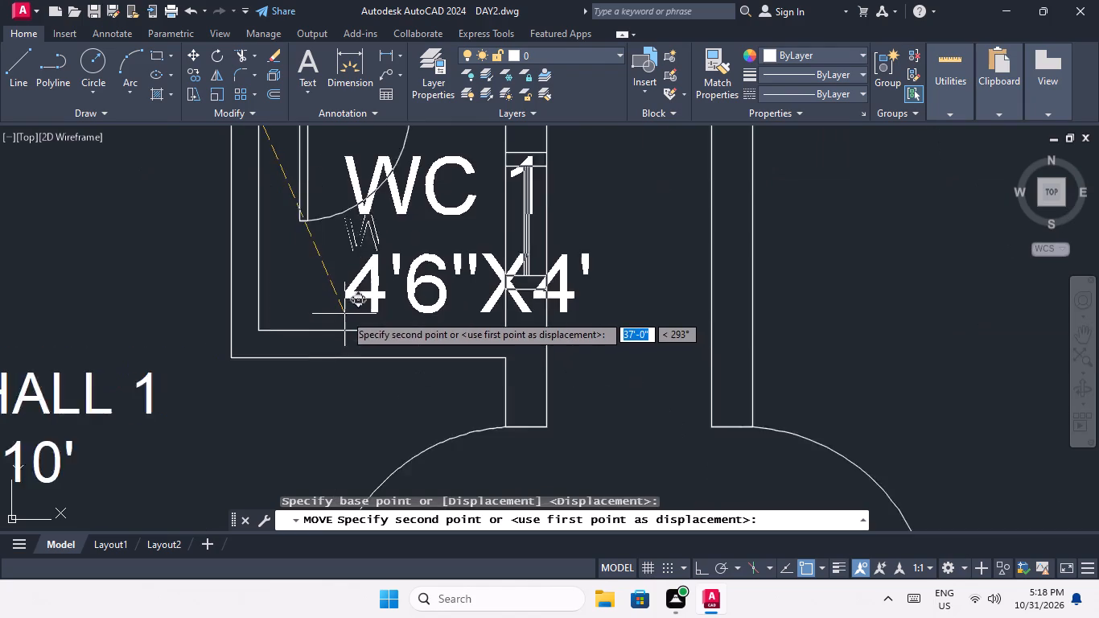
middle_drag(307, 298, 295, 383)
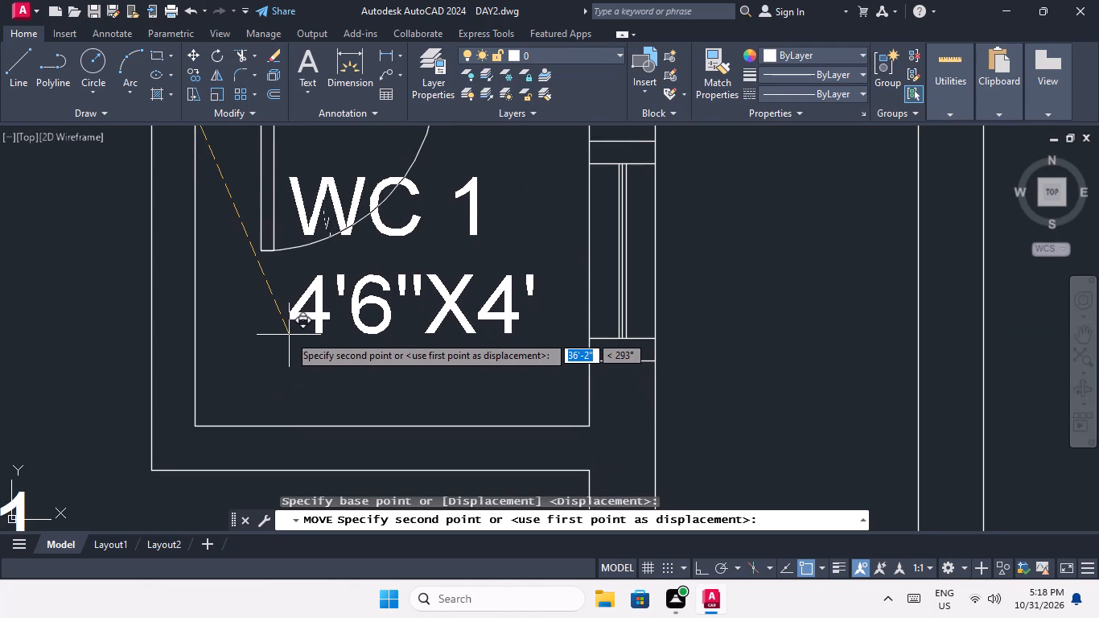
click(289, 335)
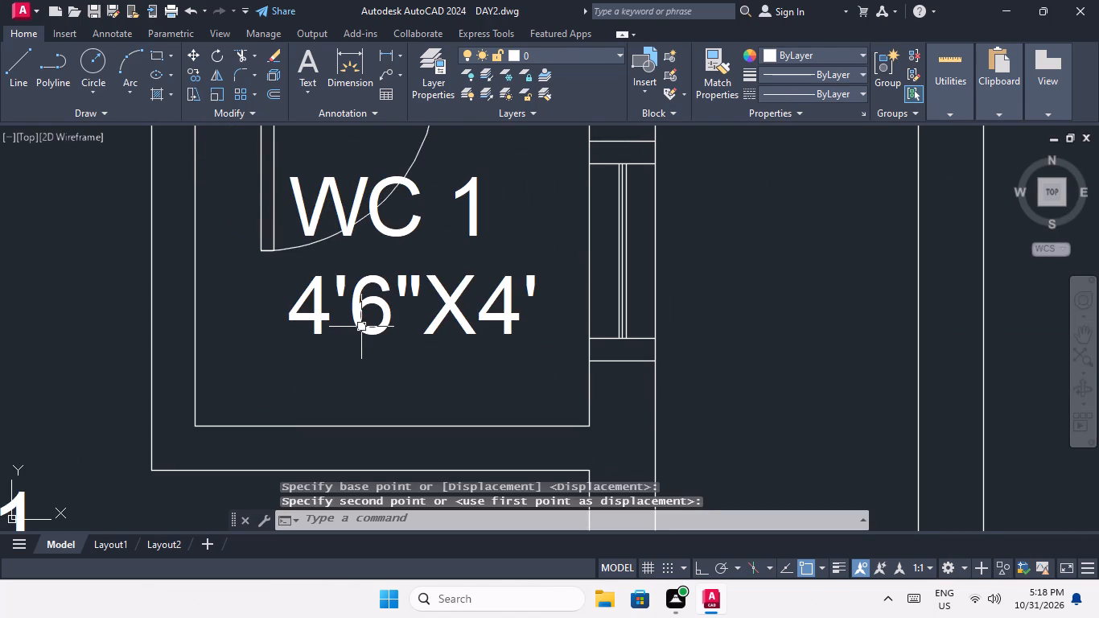
key(Escape)
key(Escape)
Change the label's first line to W/C 1 and finish the text.
double_click(368, 325)
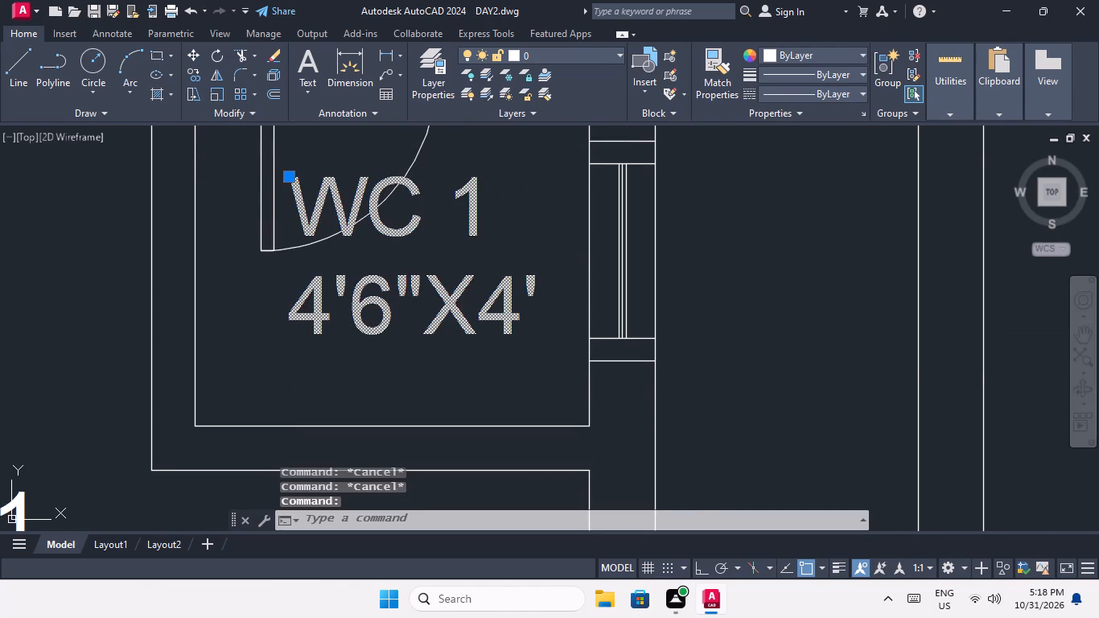
click(364, 204)
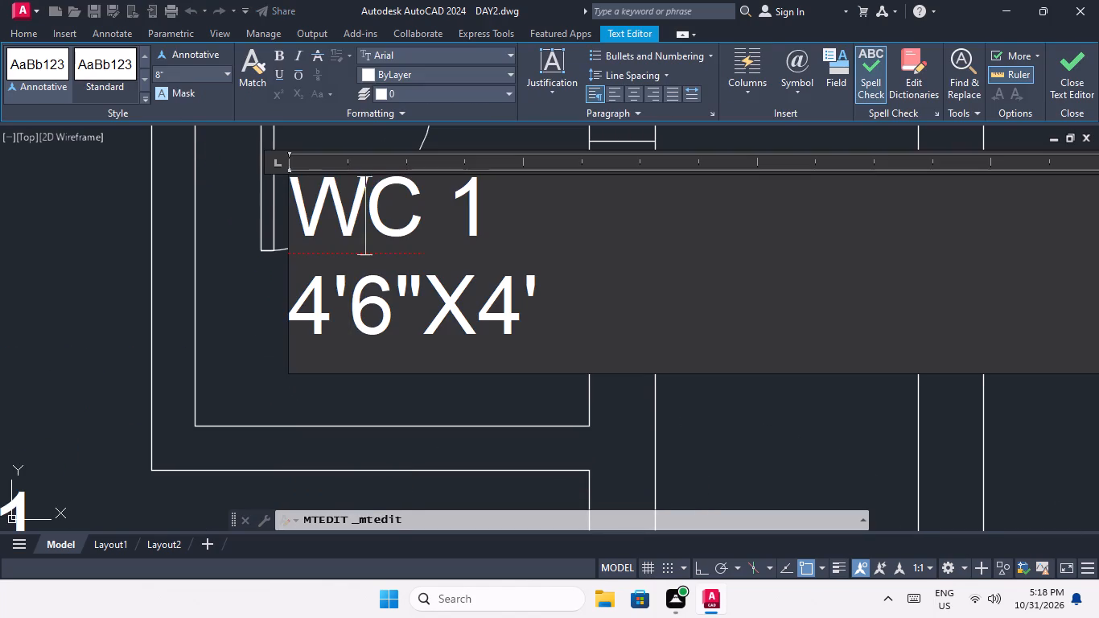
key(slash)
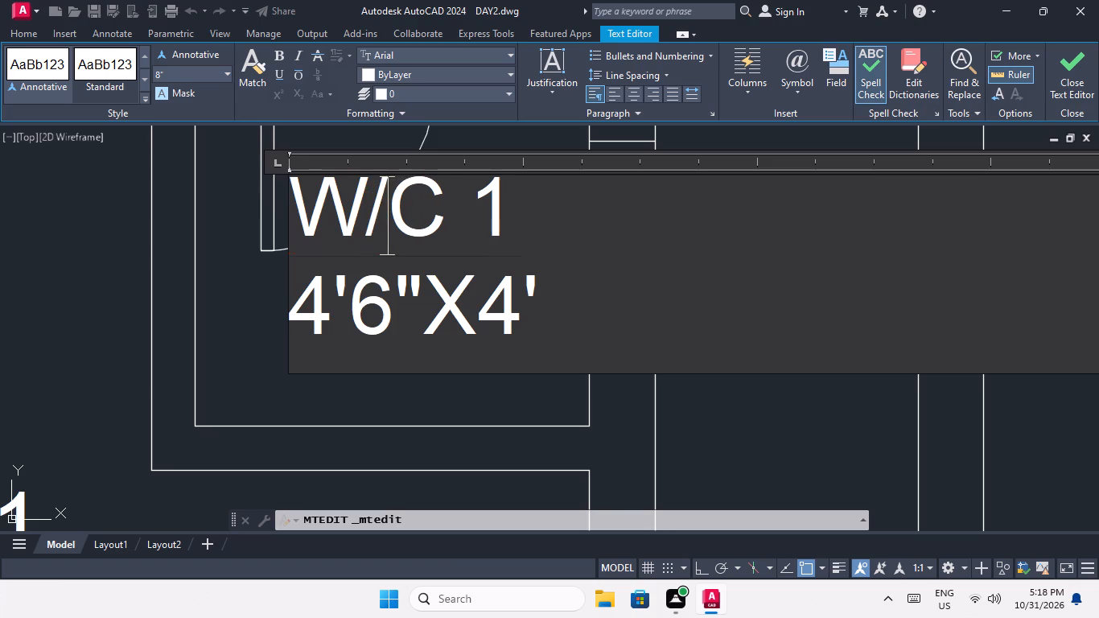
scroll(429, 249, down, 2)
click(256, 267)
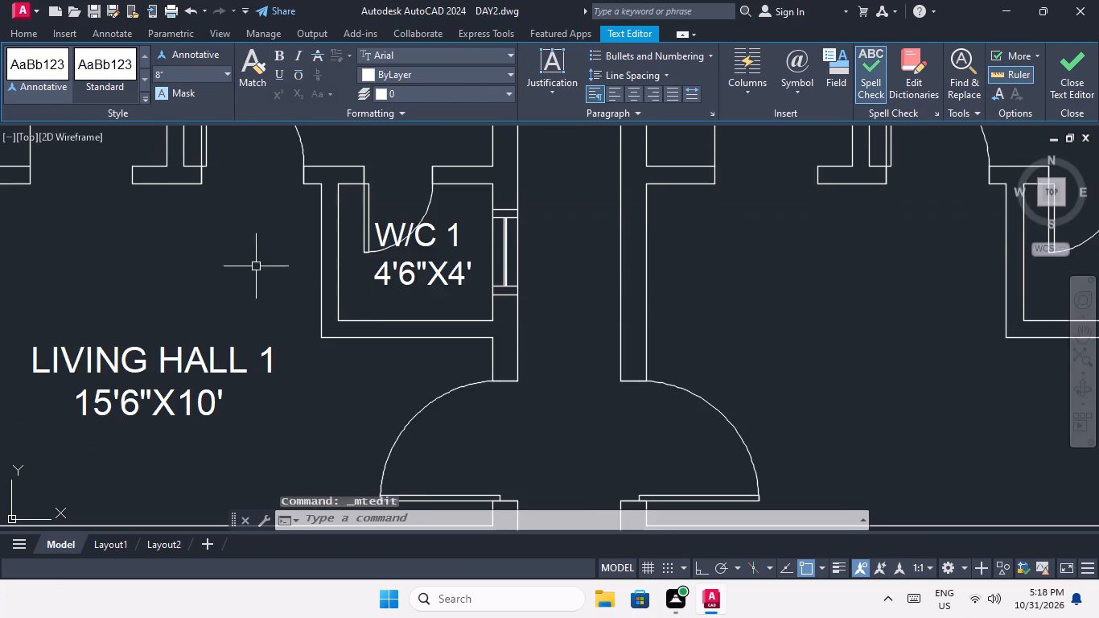
Look over the labelled rooms of the second plan and the neighbouring floor plans.
scroll(256, 266, down, 1)
middle_drag(321, 311, 323, 392)
scroll(320, 371, down, 1)
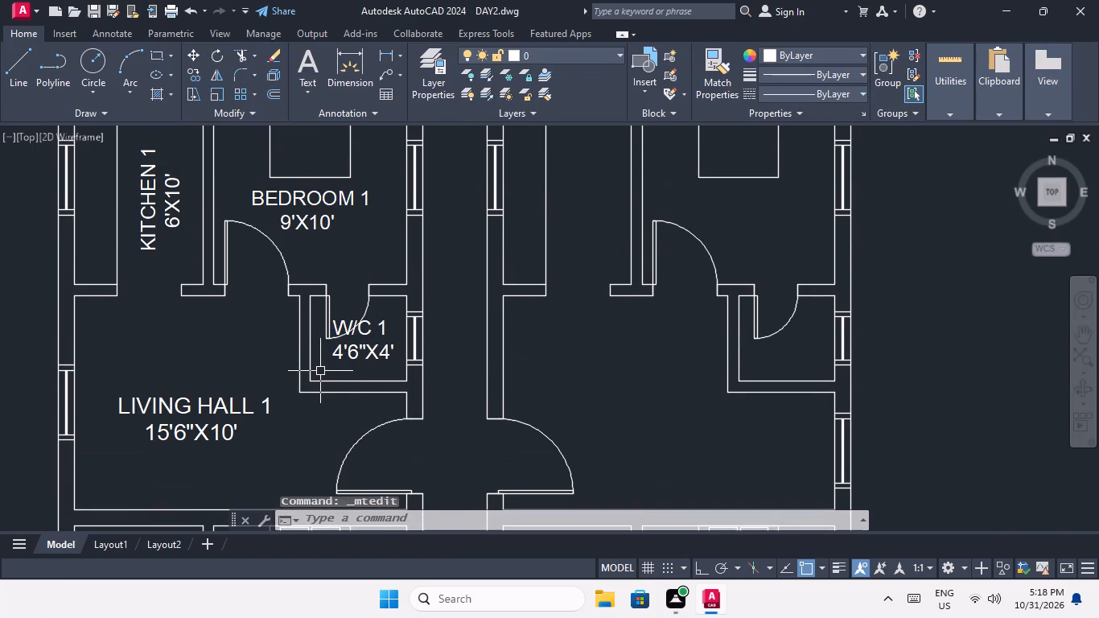
middle_drag(308, 408, 296, 336)
scroll(300, 332, down, 2)
scroll(302, 336, up, 2)
middle_drag(302, 352, 302, 397)
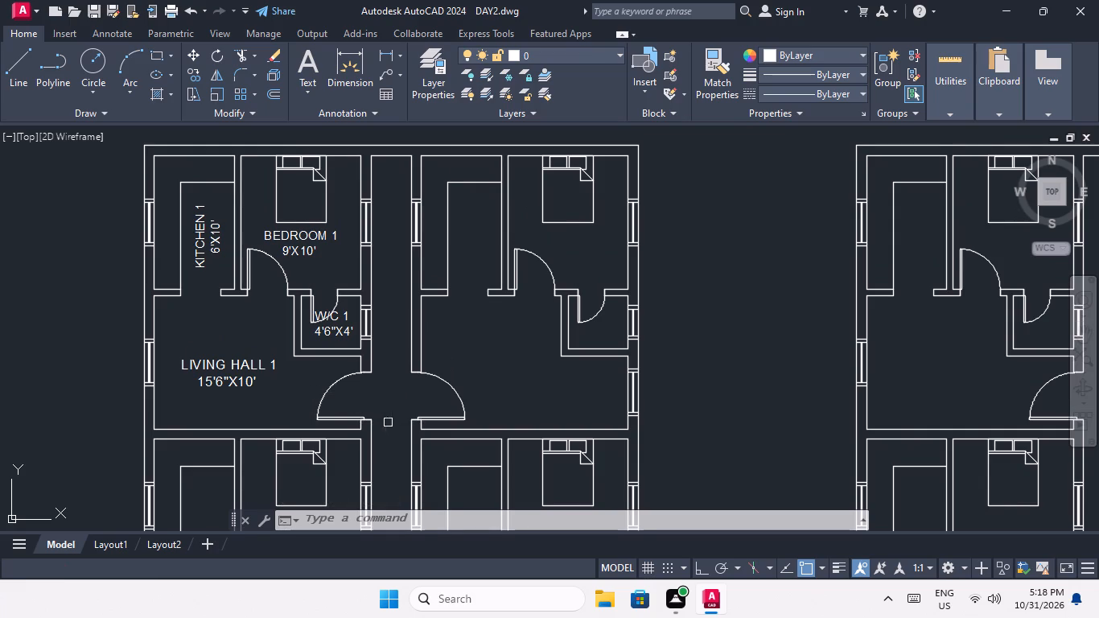
middle_drag(338, 377, 553, 375)
scroll(490, 351, down, 2)
middle_drag(459, 371, 249, 304)
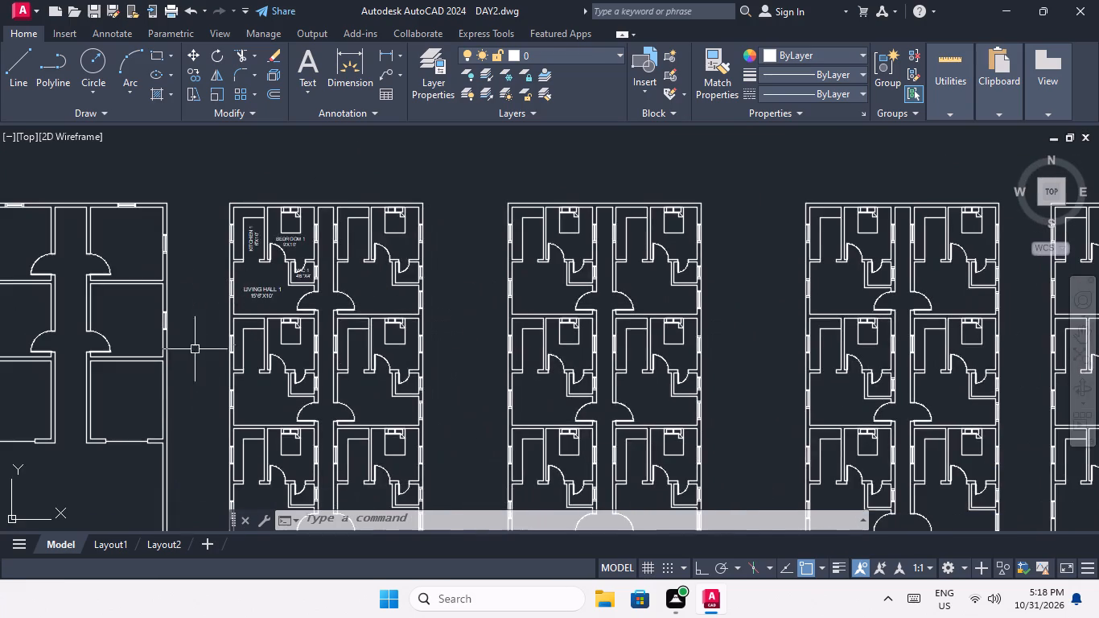
middle_drag(210, 341, 450, 407)
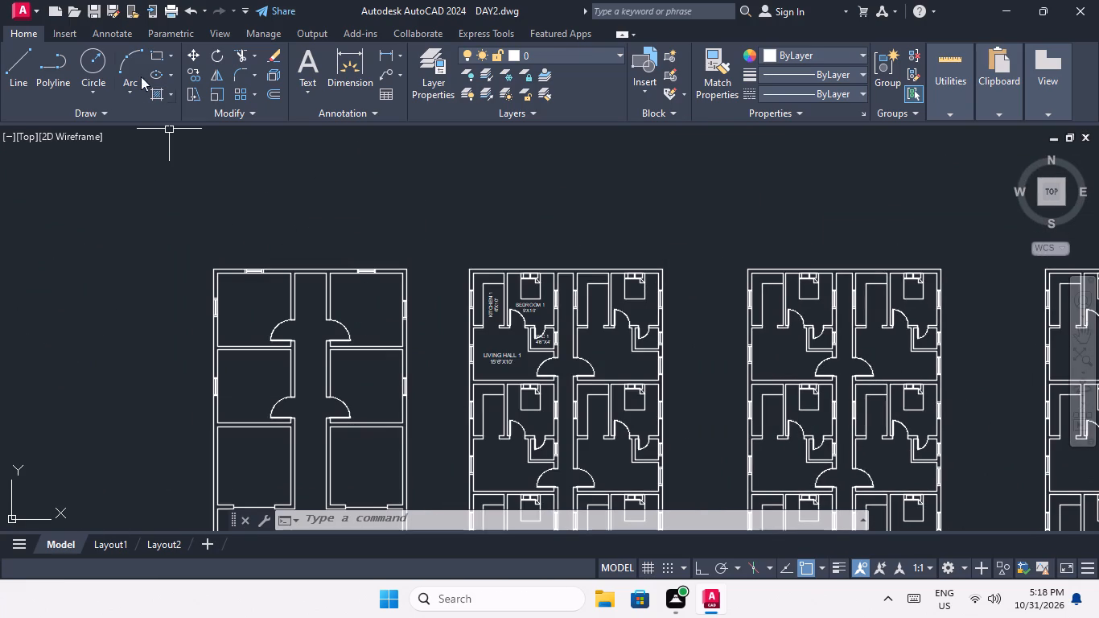
Measure the inner width of the first plan's upper-left room along its window wall using a linear dimension, without placing it.
click(389, 52)
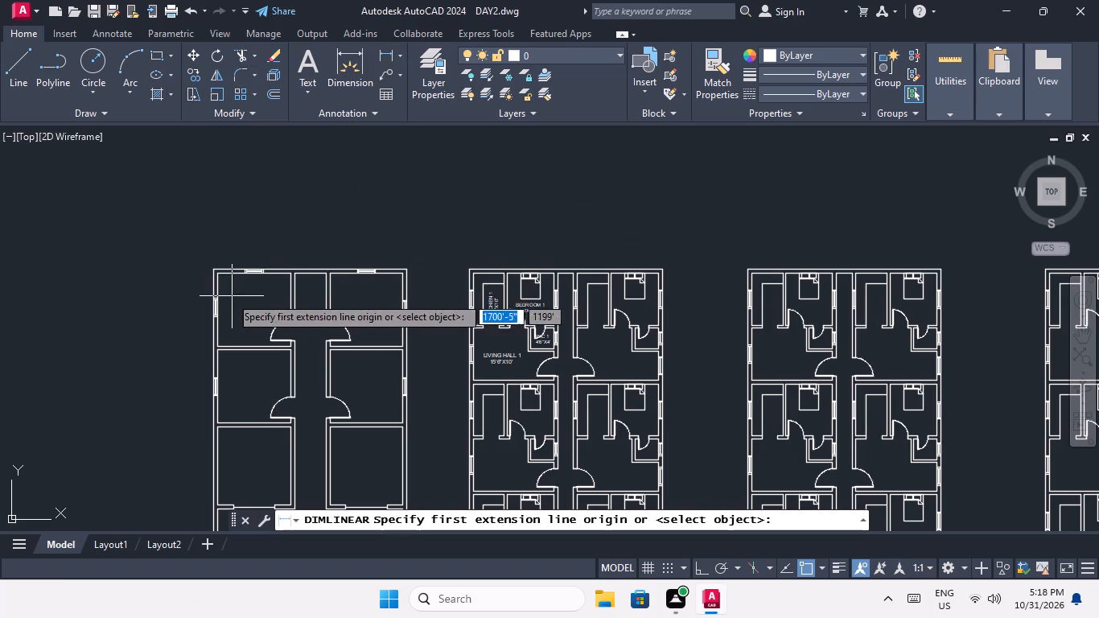
scroll(200, 279, up, 3)
scroll(273, 268, up, 2)
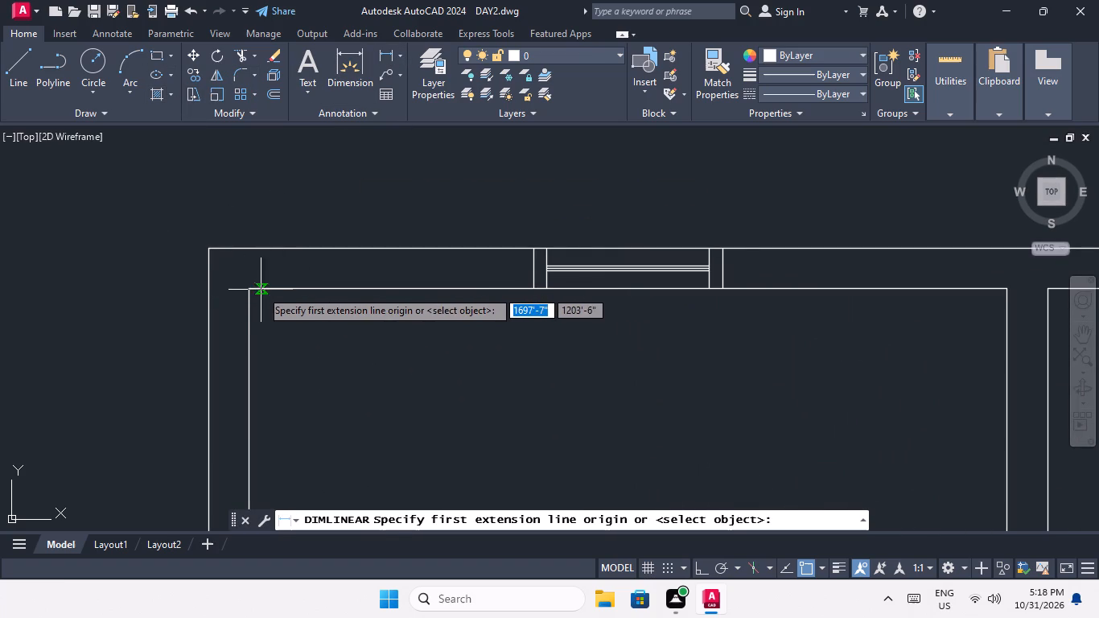
click(247, 289)
middle_drag(619, 321, 279, 320)
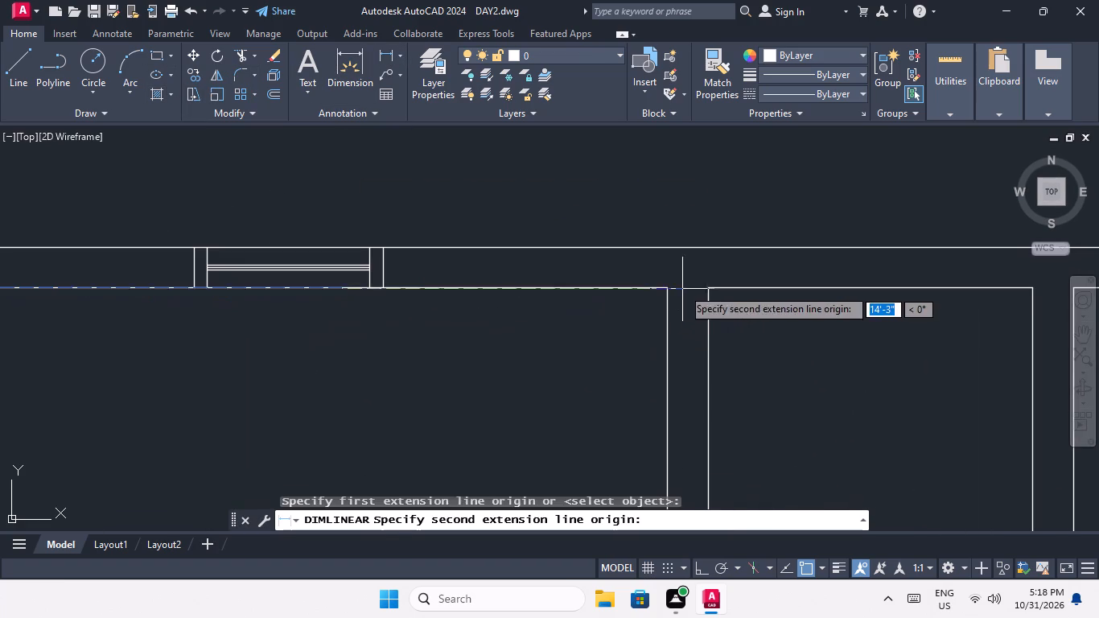
click(669, 290)
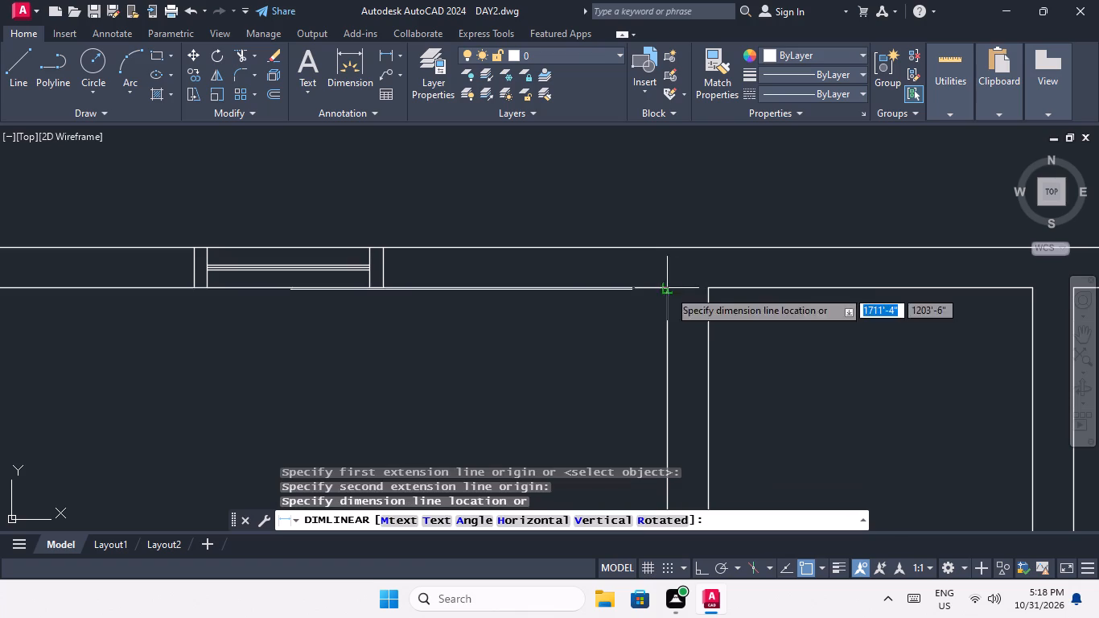
middle_drag(401, 421, 609, 250)
scroll(512, 291, down, 2)
scroll(512, 309, up, 4)
scroll(446, 310, up, 4)
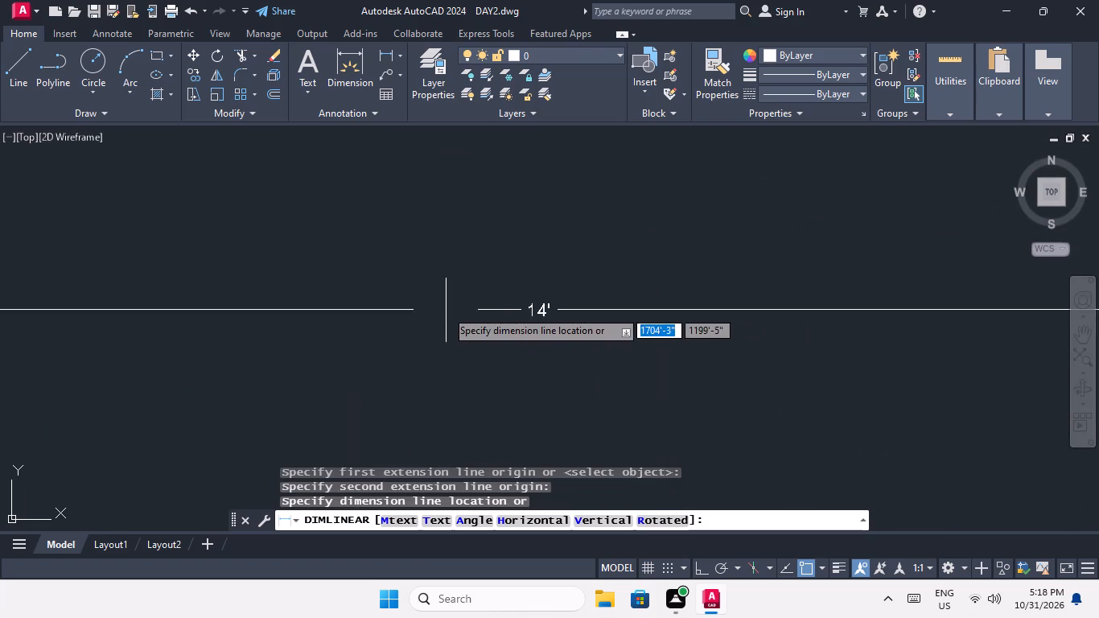
scroll(531, 319, up, 3)
key(space)
scroll(530, 307, down, 13)
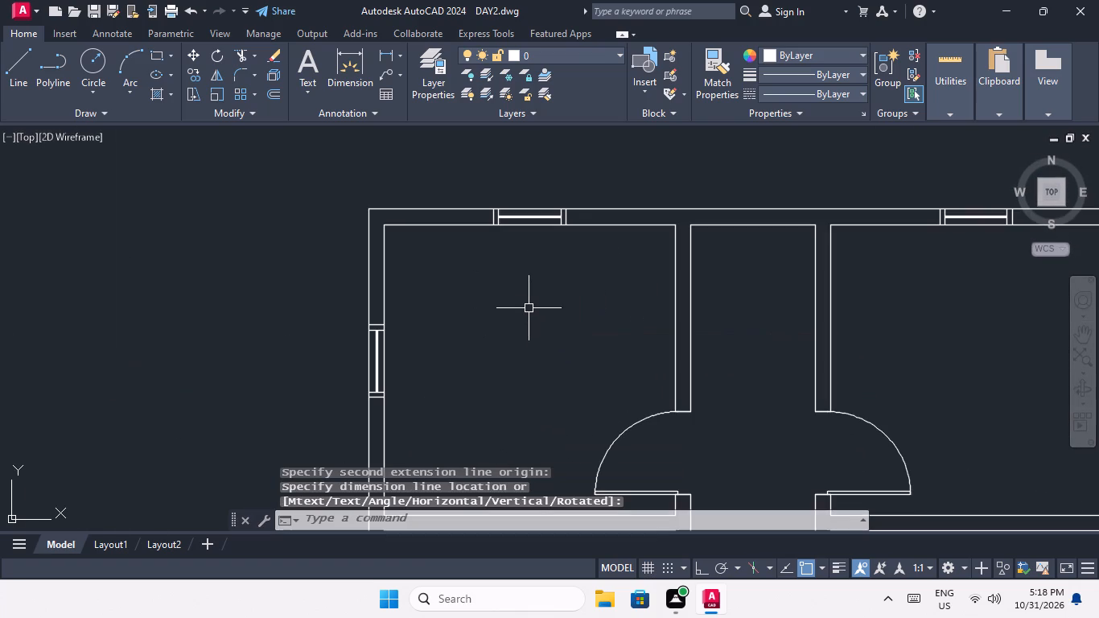
Measure the inner depth of the first plan's upper-left room along its left wall using a linear dimension, without placing it.
key(space)
click(384, 224)
middle_drag(430, 323, 407, 210)
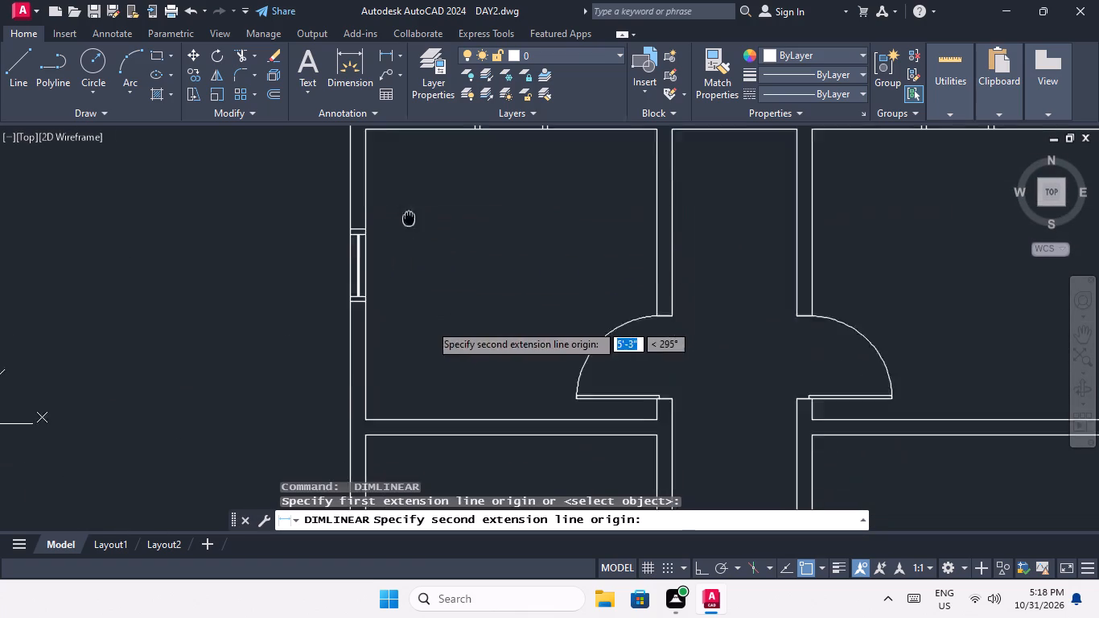
middle_drag(407, 210, 403, 194)
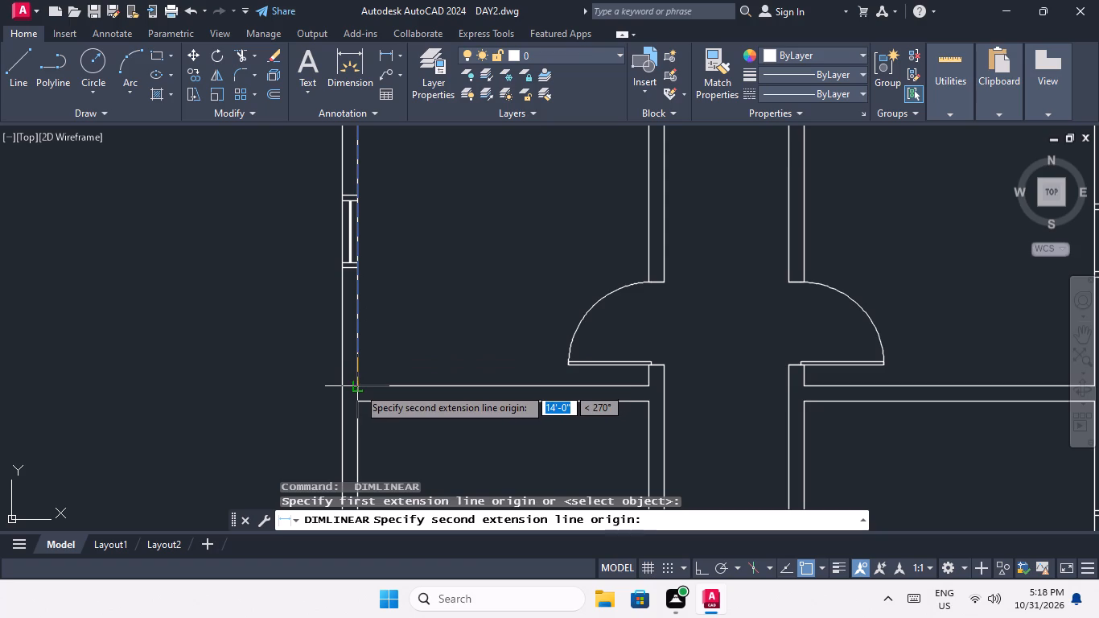
drag(358, 387, 369, 378)
middle_drag(419, 303, 372, 409)
scroll(393, 304, down, 3)
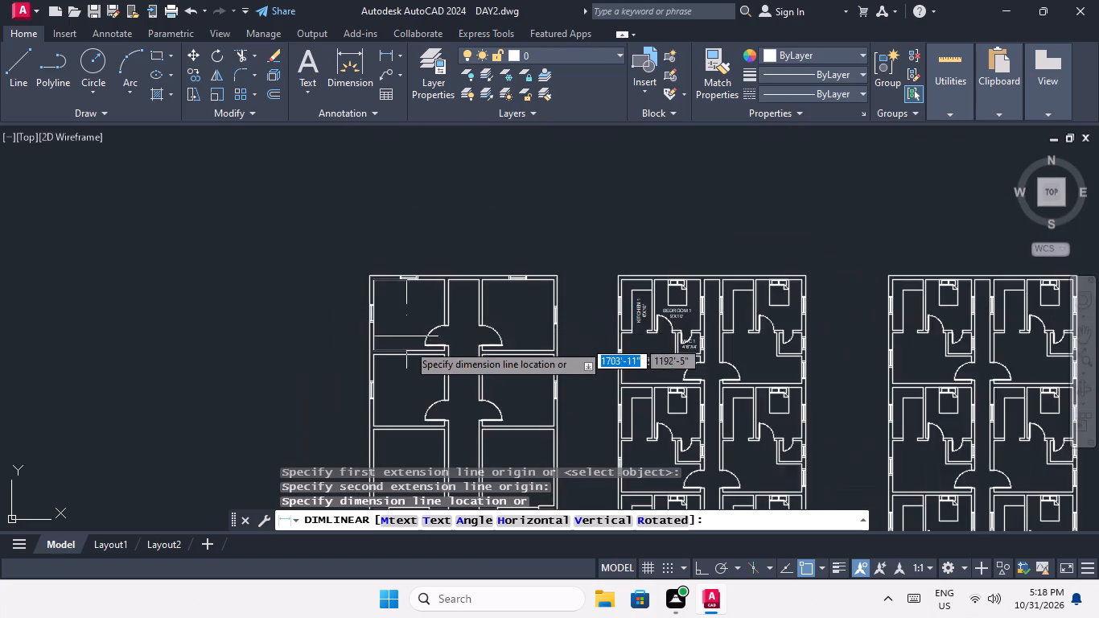
scroll(410, 348, up, 4)
scroll(433, 193, up, 1)
middle_drag(420, 236, 341, 377)
scroll(381, 274, up, 6)
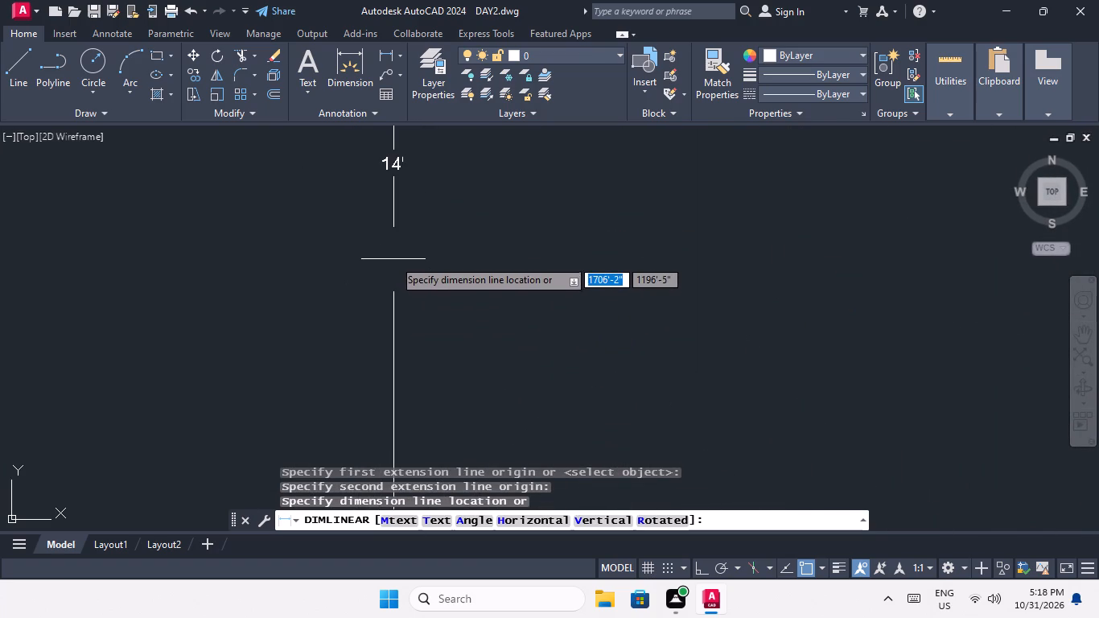
key(space)
Start a multiline text in the first plan's upper-left room with a 9" text height and enter STORE ROOM.
scroll(387, 277, down, 13)
scroll(369, 310, up, 3)
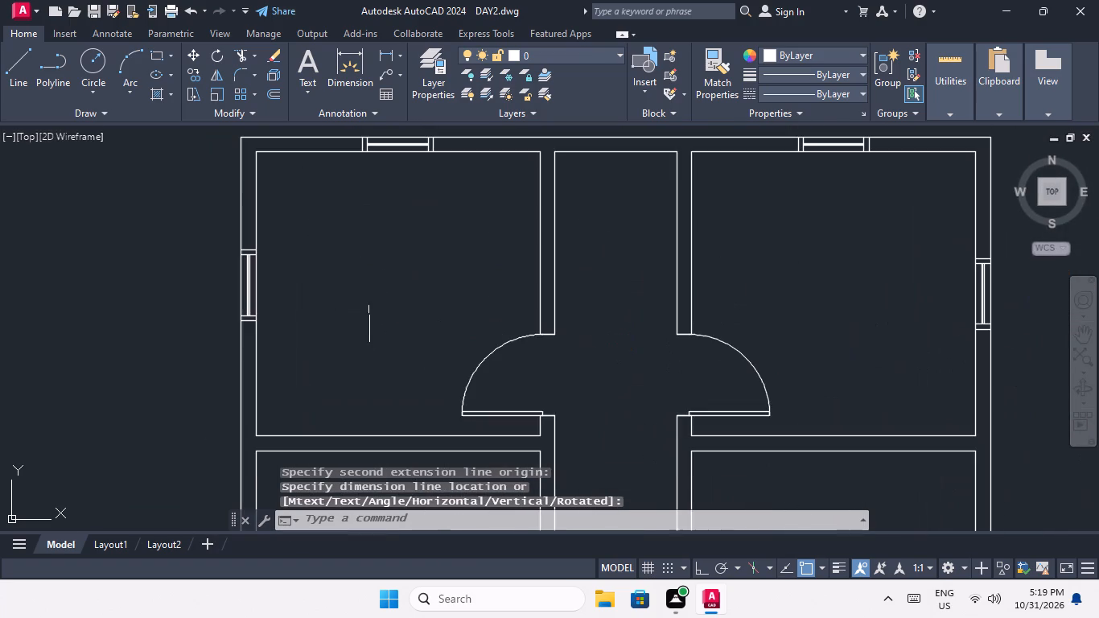
middle_drag(380, 304, 368, 347)
scroll(378, 292, down, 1)
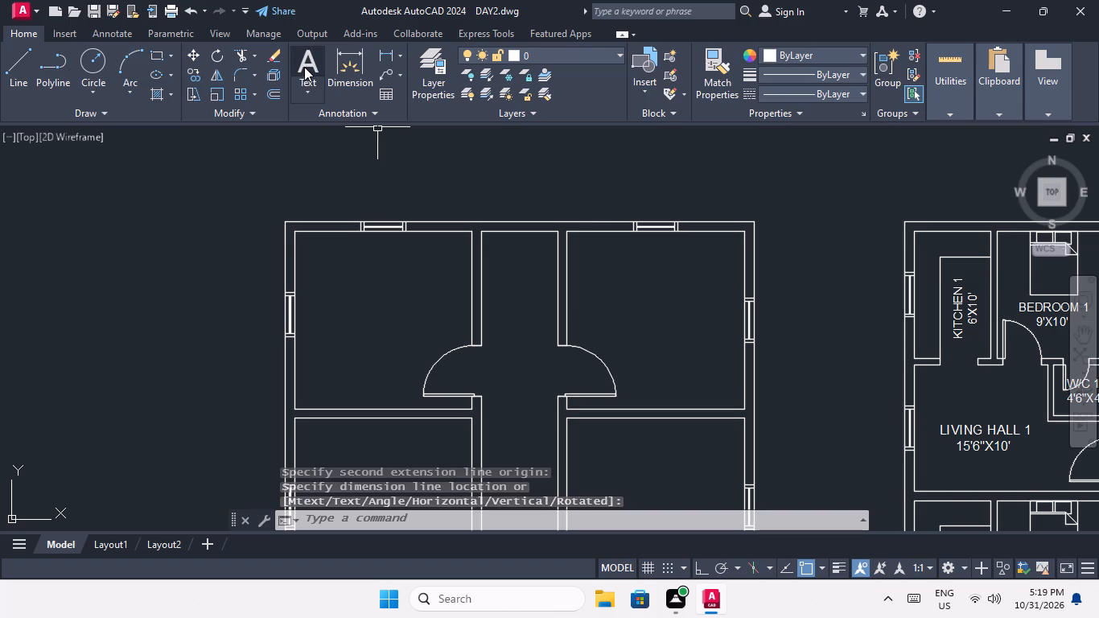
click(304, 67)
scroll(355, 309, up, 2)
drag(224, 268, 275, 308)
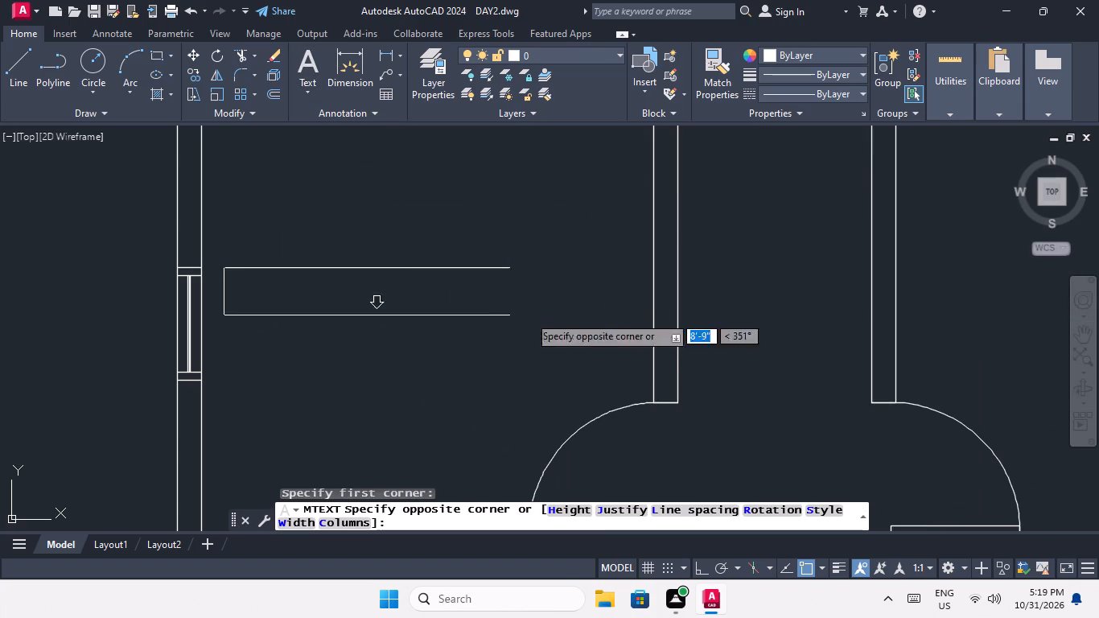
middle_drag(561, 321, 338, 303)
scroll(400, 290, down, 2)
click(755, 317)
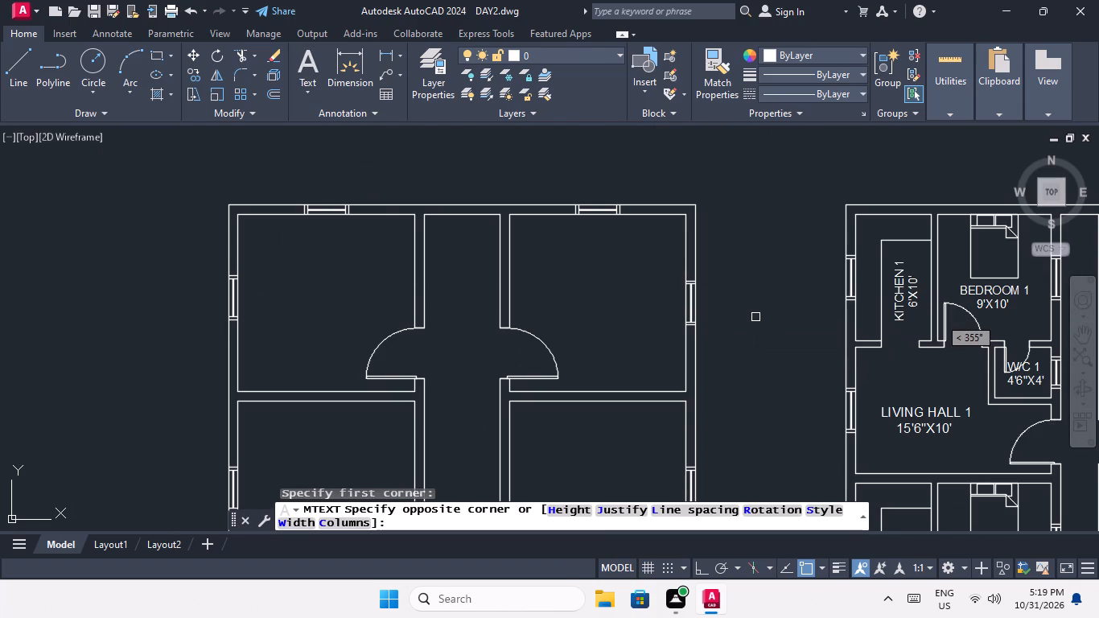
click(195, 79)
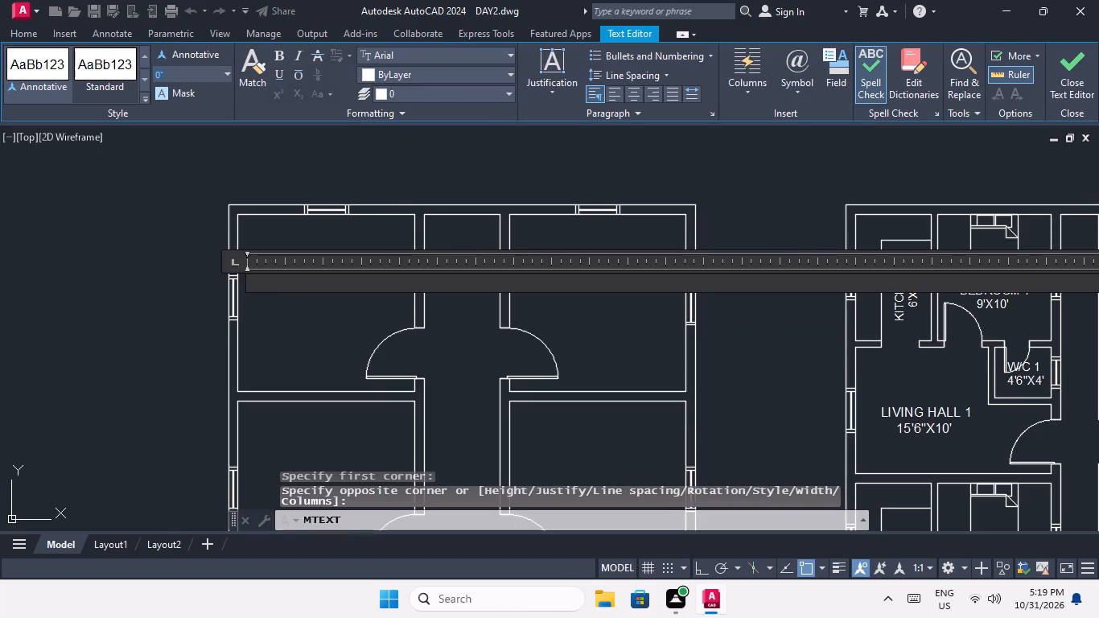
text(9")
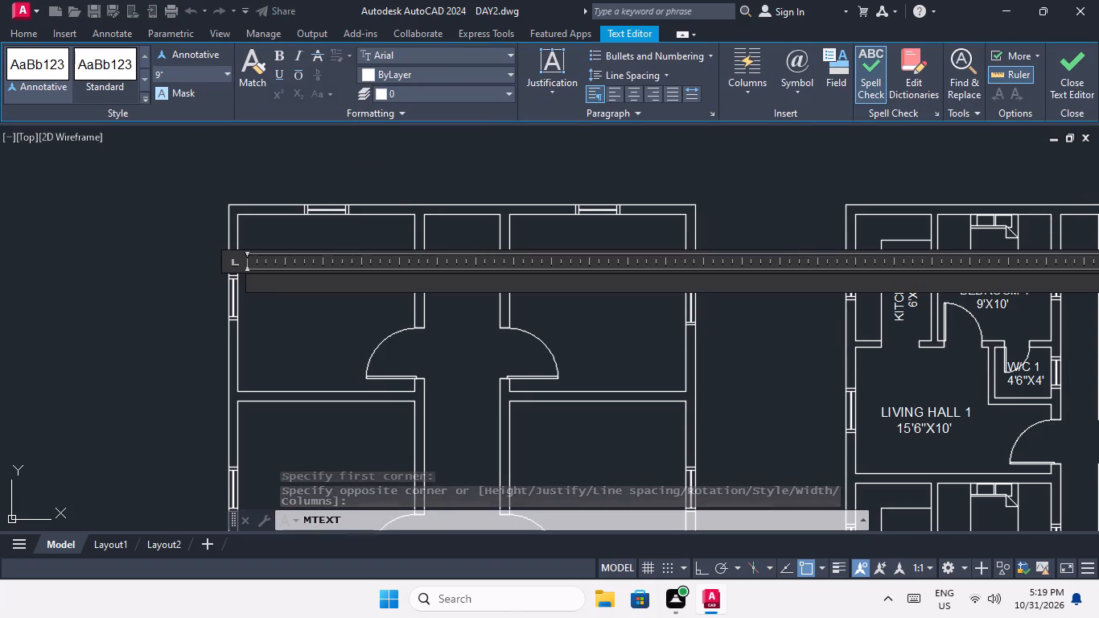
key(Return)
key(s)
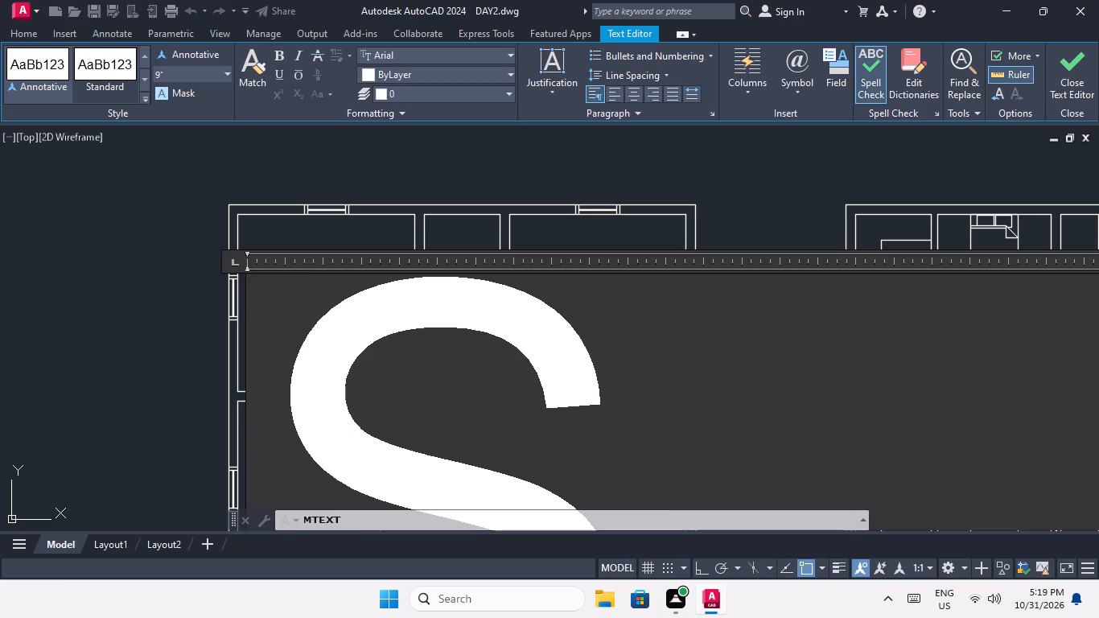
text(TORE)
key(space)
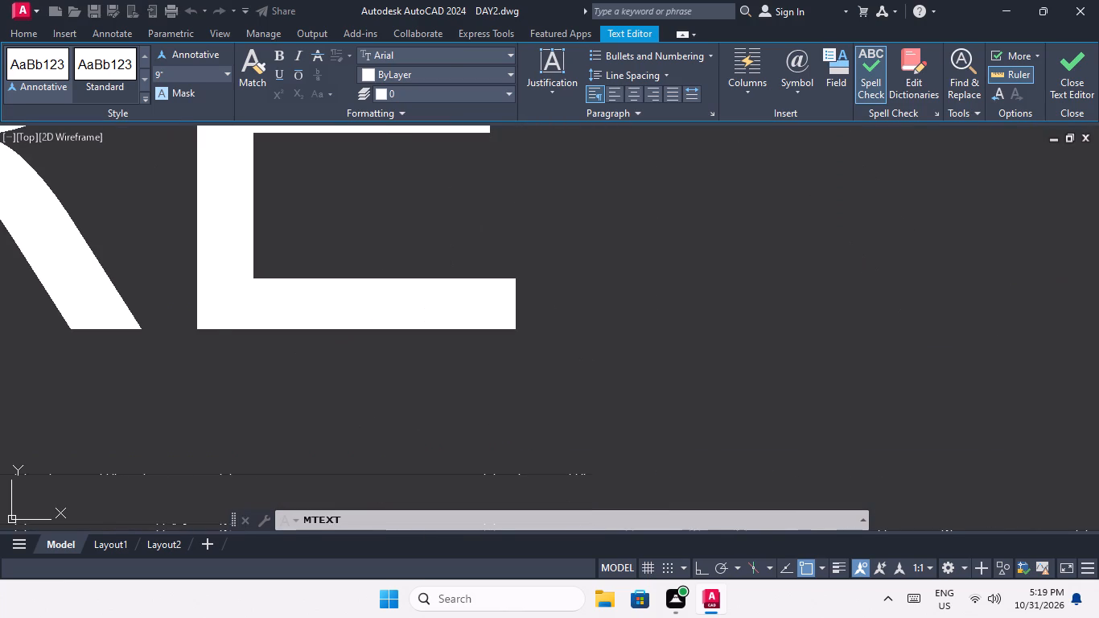
text(ROOM)
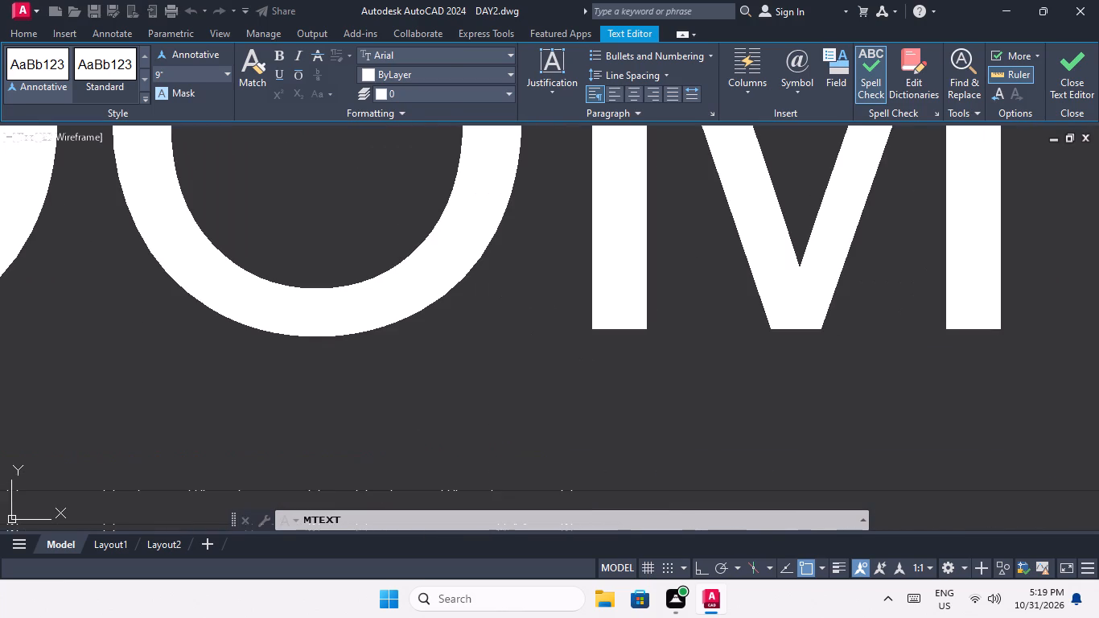
scroll(471, 275, down, 6)
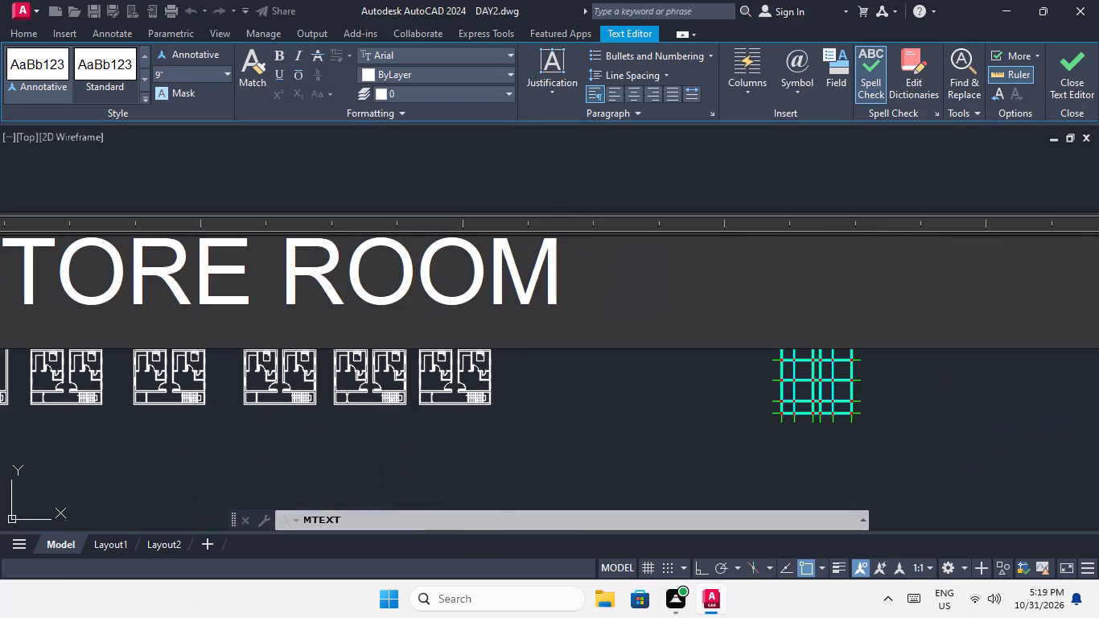
Add the size 14'X14' as the label's second line, indent it with six spaces beneath the name, and finish the text.
key(Return)
text(1414)
key(apostrophe)
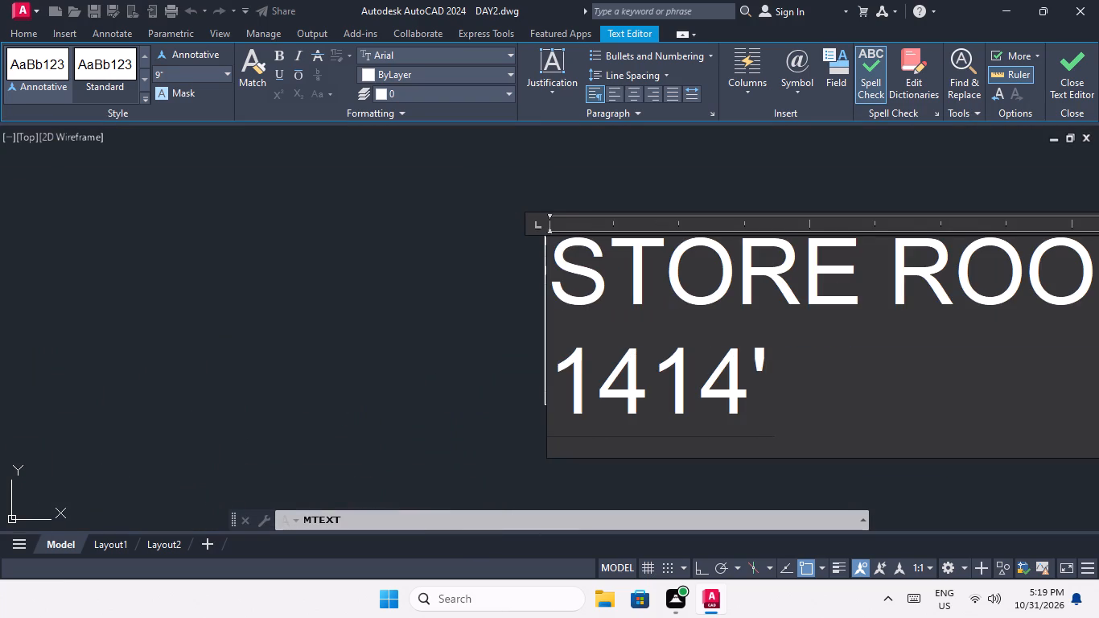
key(Left)
key(Left)
key(Left)
key(apostrophe)
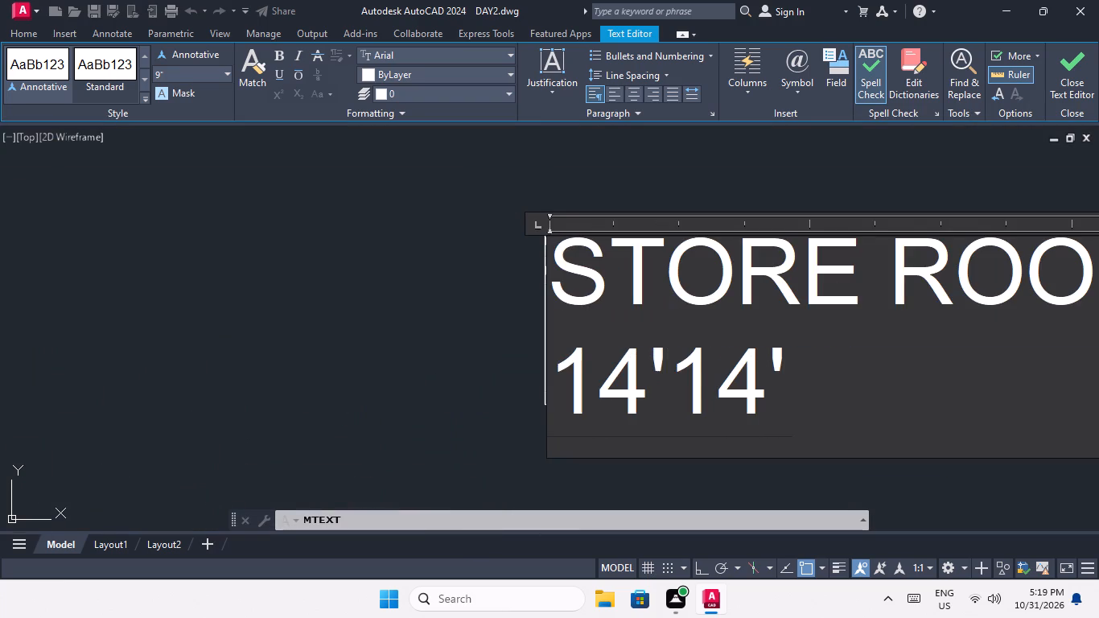
key(x)
key(Left)
key(Left)
key(Left)
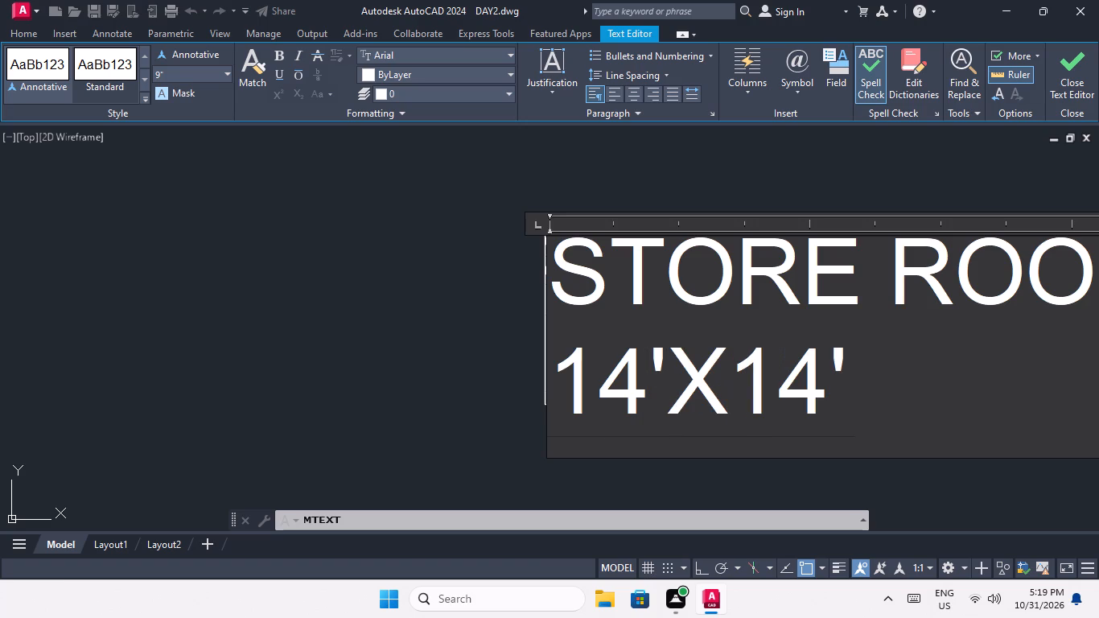
key(Left)
middle_drag(749, 408, 459, 389)
key(space)
key(space)
key(space)
key(space)
key(space)
key(space)
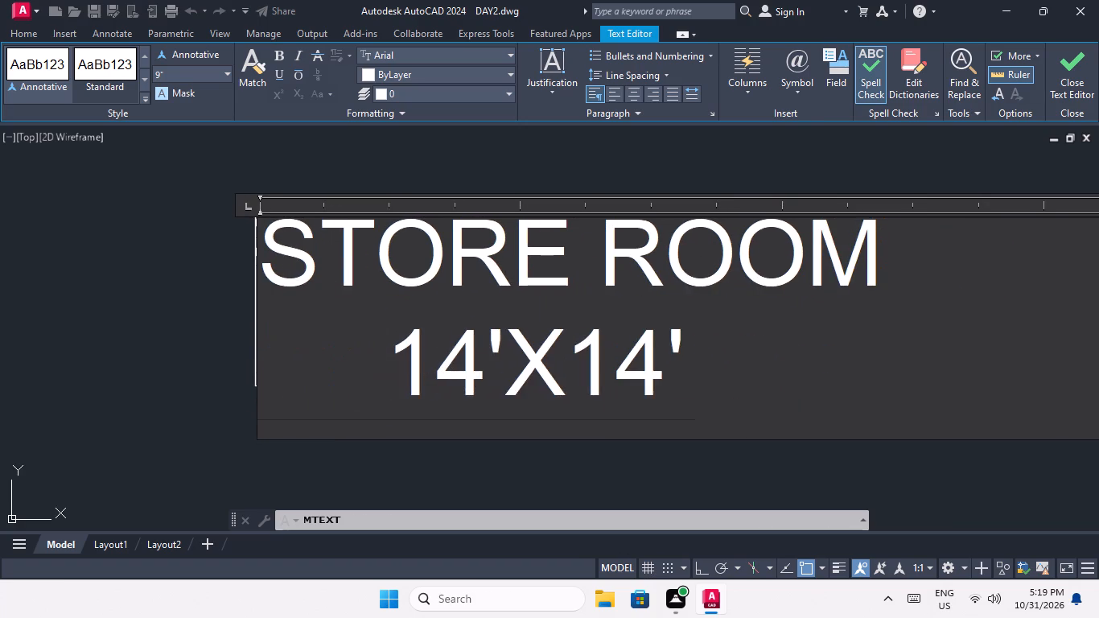
click(311, 463)
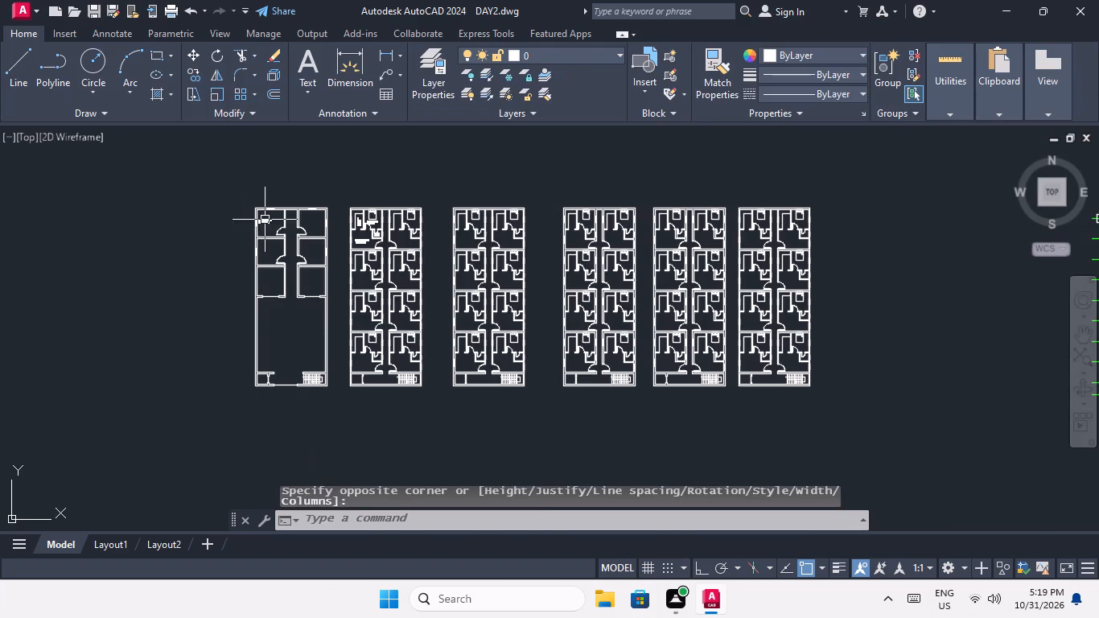
Move the STORE ROOM label right and slightly down to the centre of the first plan's upper-left room.
scroll(263, 217, up, 4)
middle_drag(270, 238, 278, 282)
scroll(290, 319, up, 3)
drag(295, 319, 262, 336)
click(200, 191)
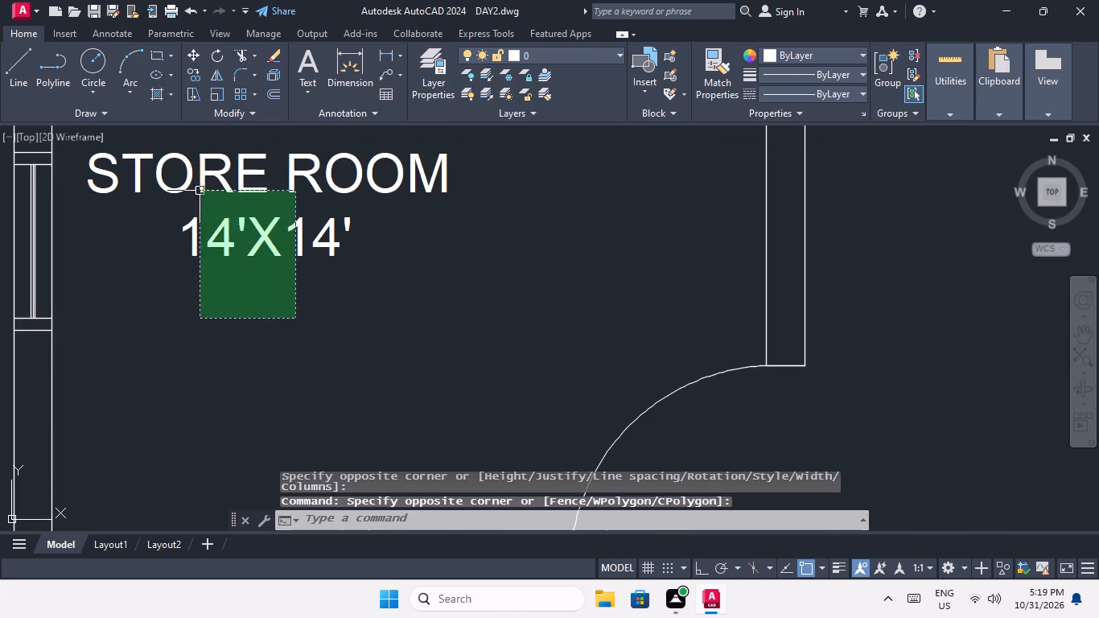
middle_drag(303, 267, 303, 339)
scroll(303, 311, down, 3)
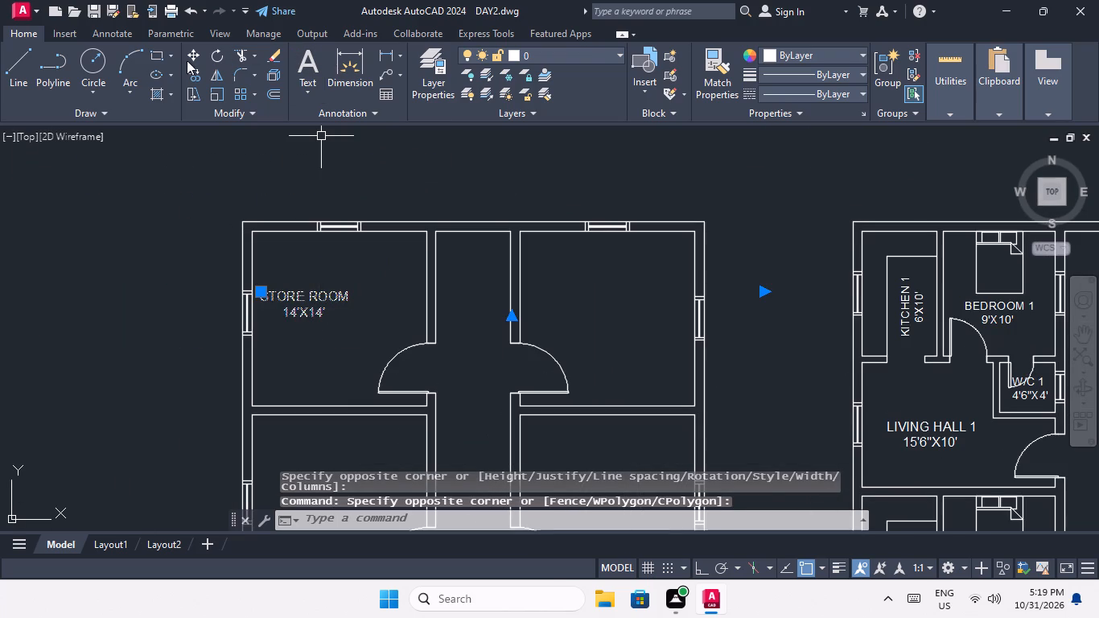
click(194, 54)
click(286, 323)
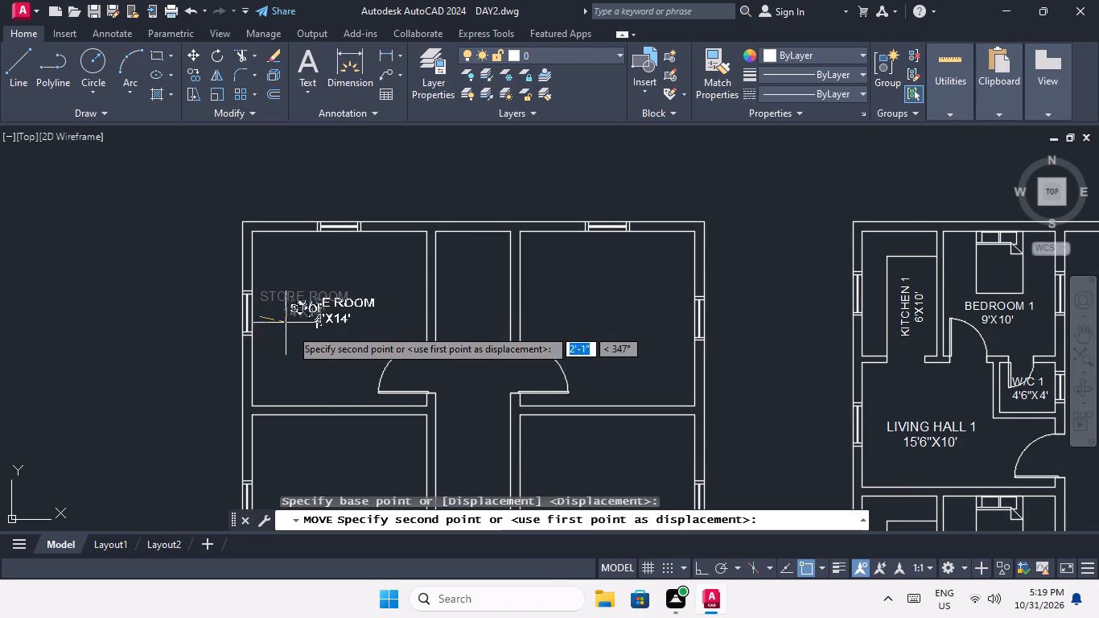
click(288, 332)
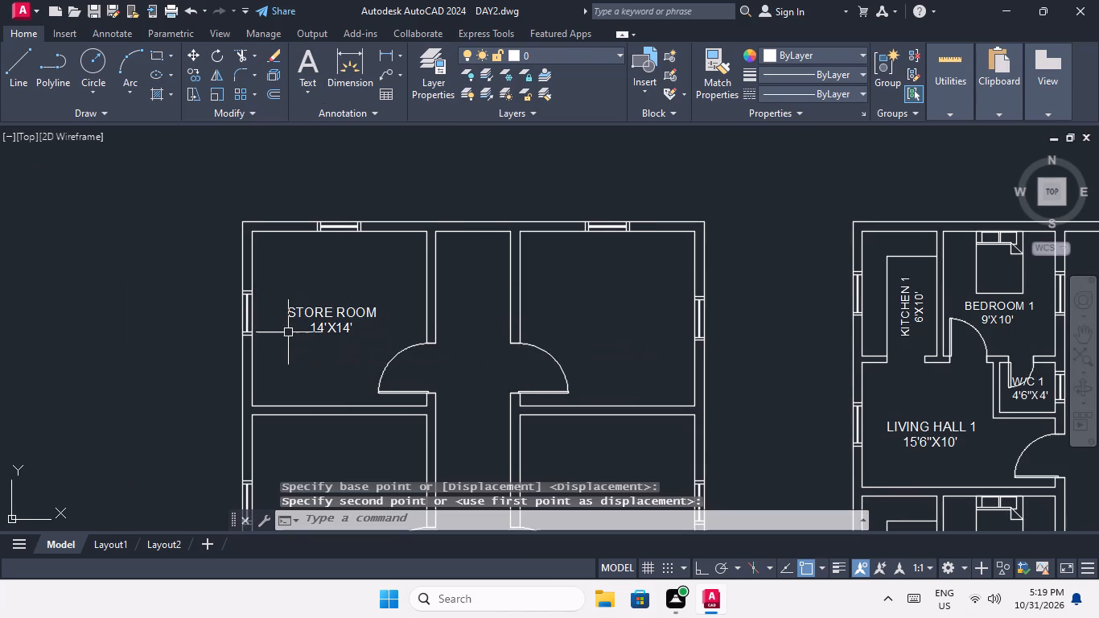
Start a multiline text in the first plan's upper-right room with a 9" text height and enter WATER PUMP.
middle_drag(338, 353, 305, 328)
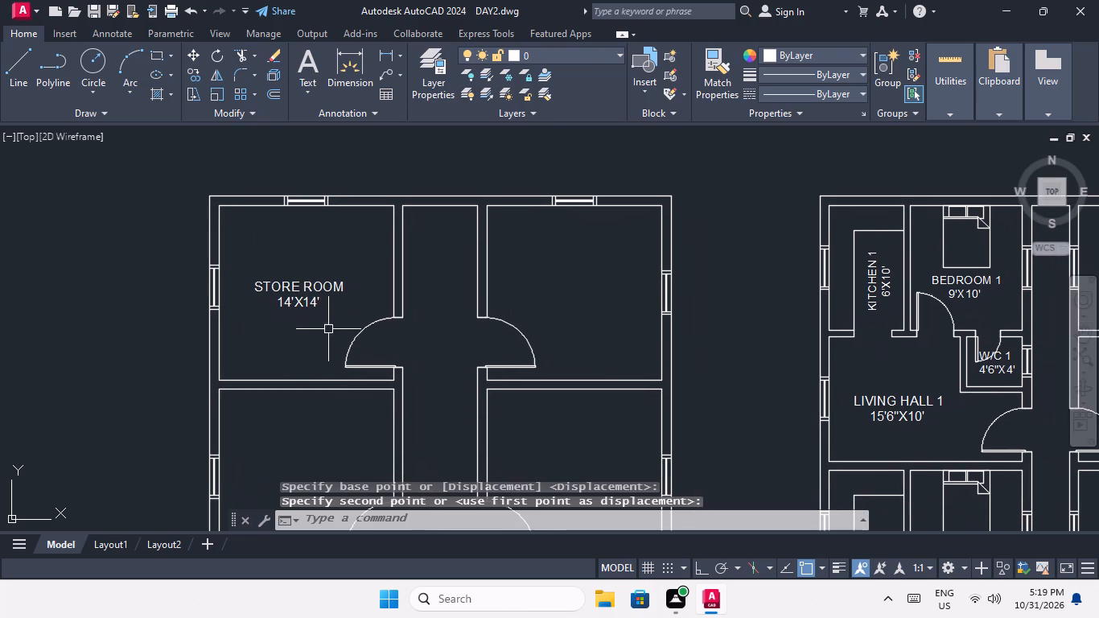
middle_drag(495, 326, 441, 311)
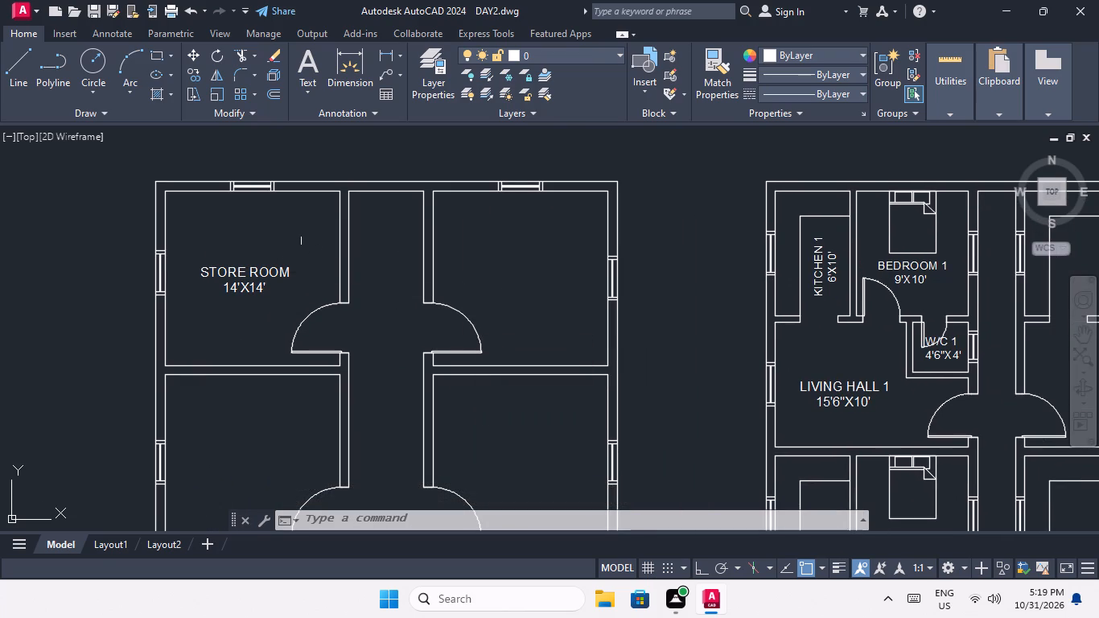
click(311, 64)
middle_drag(503, 273, 284, 239)
drag(237, 229, 282, 238)
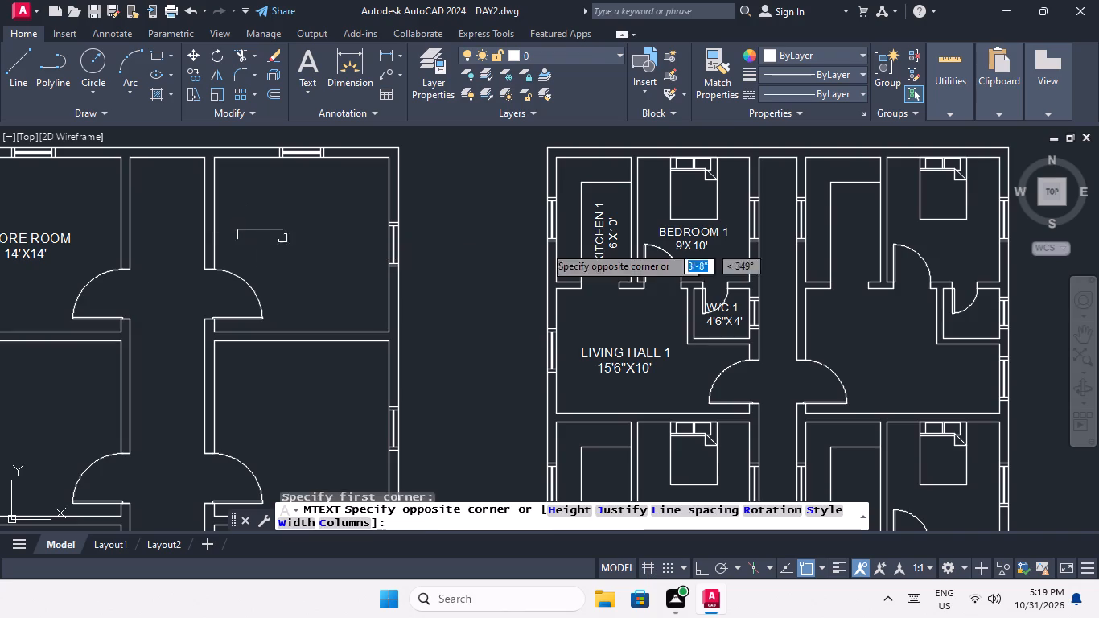
middle_drag(582, 249, 450, 283)
middle_drag(426, 287, 403, 290)
click(841, 306)
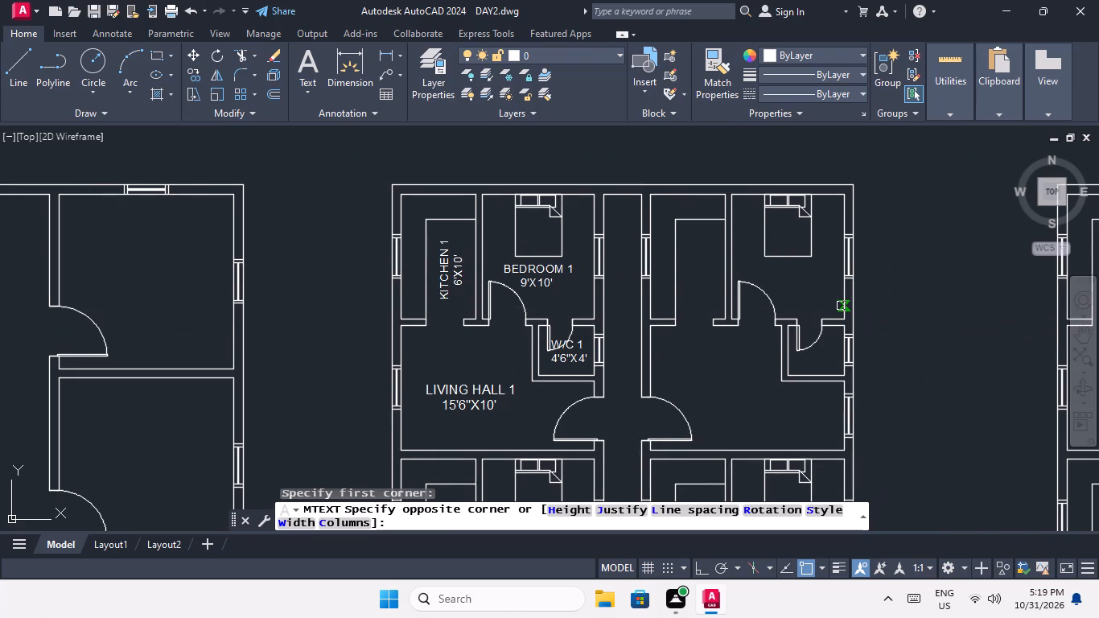
click(174, 76)
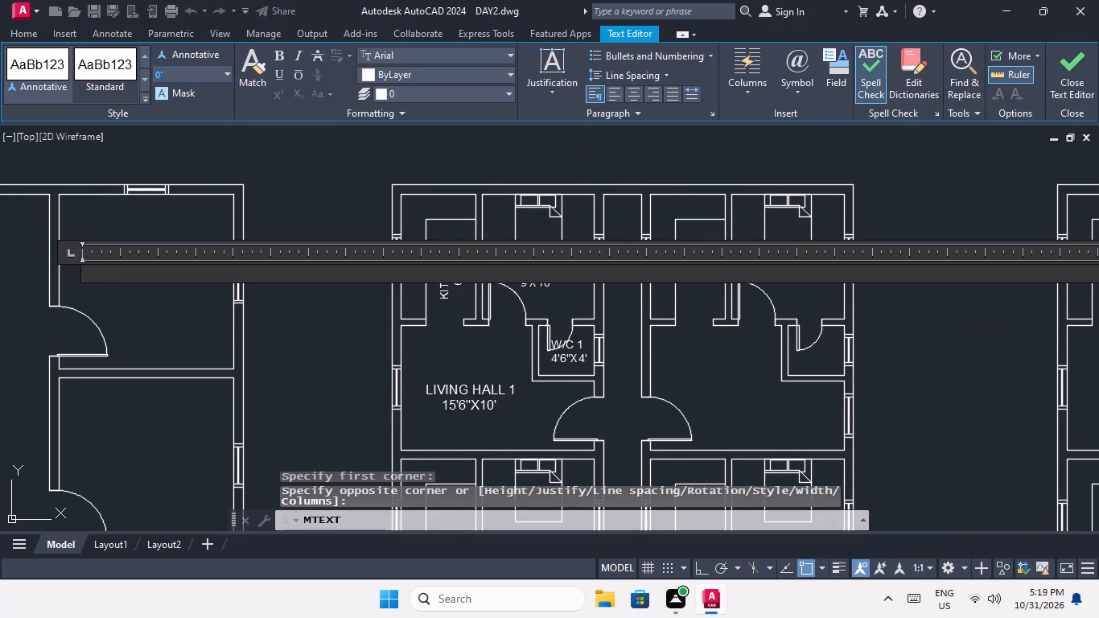
key(9)
key(shift+quotedbl)
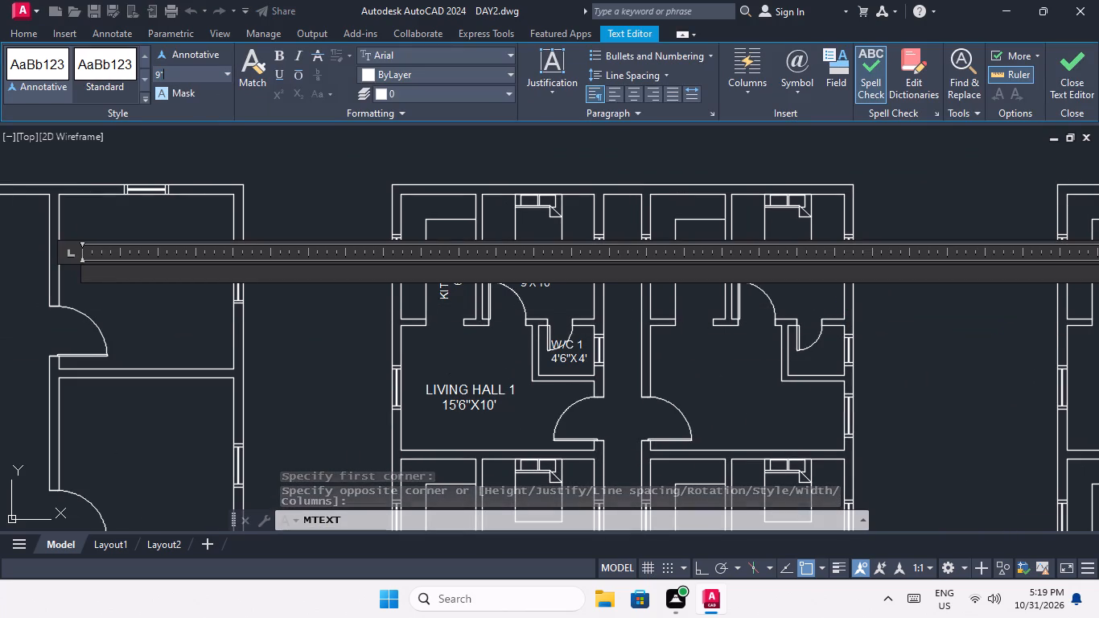
key(Return)
text(WATER)
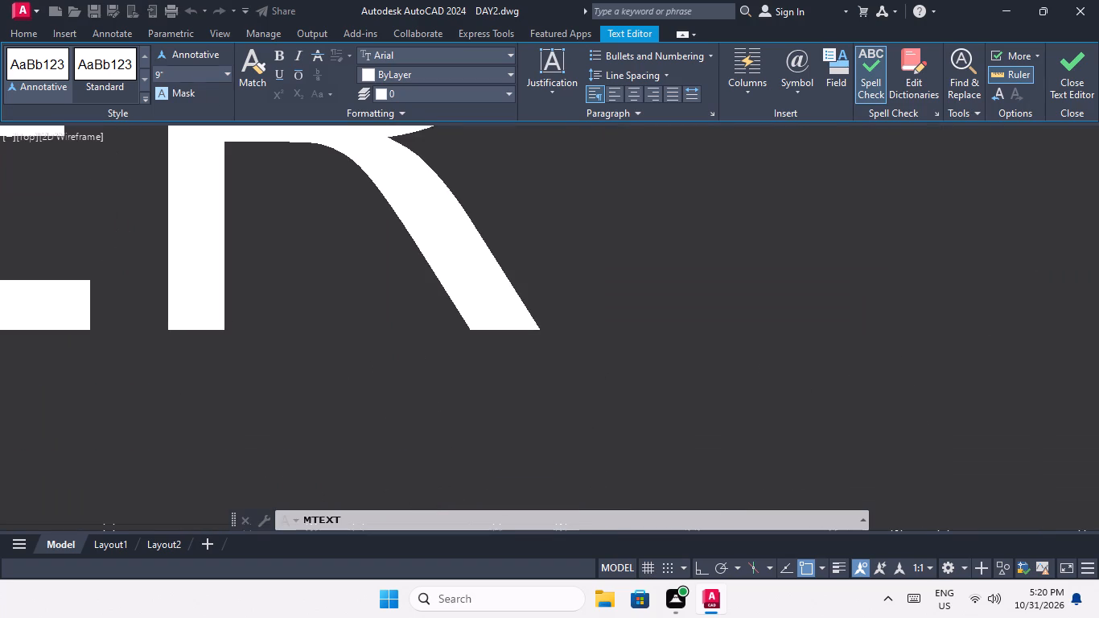
scroll(305, 230, down, 4)
middle_drag(341, 282, 415, 295)
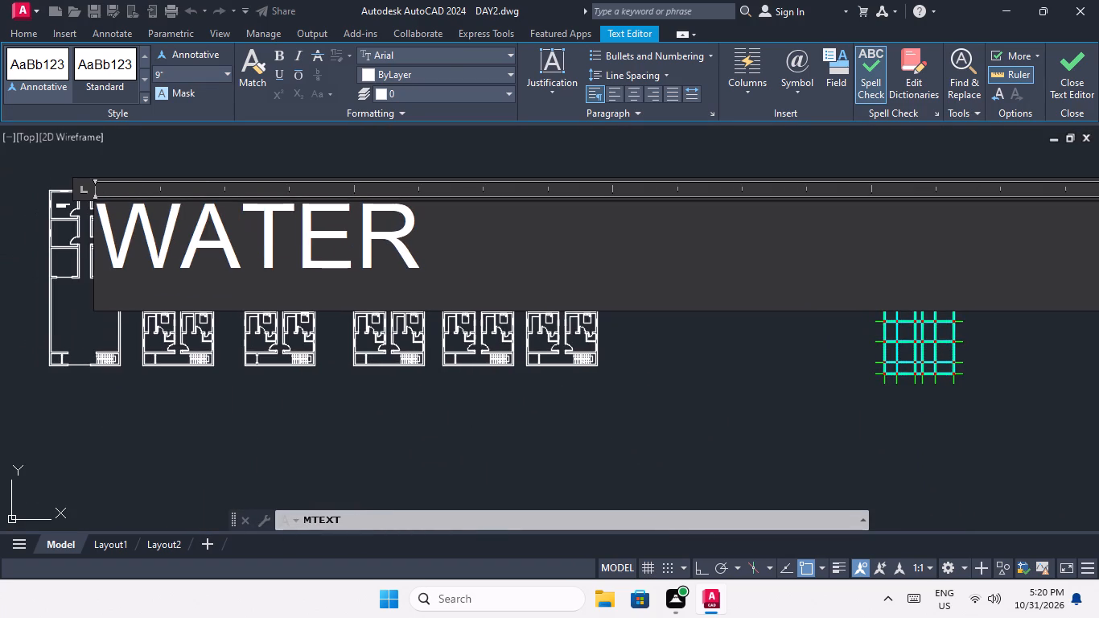
key(space)
text(PUMP)
Add AREA as the WATER PUMP label's second line and indent it with six spaces beneath the first line.
key(Return)
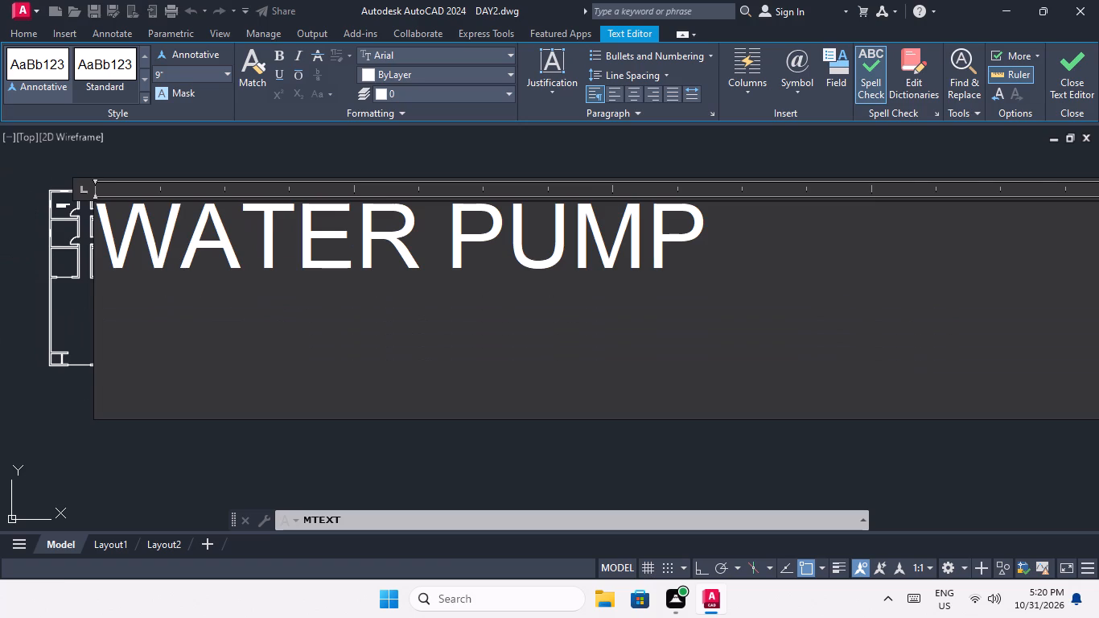
text(ARAE)
key(BackSpace)
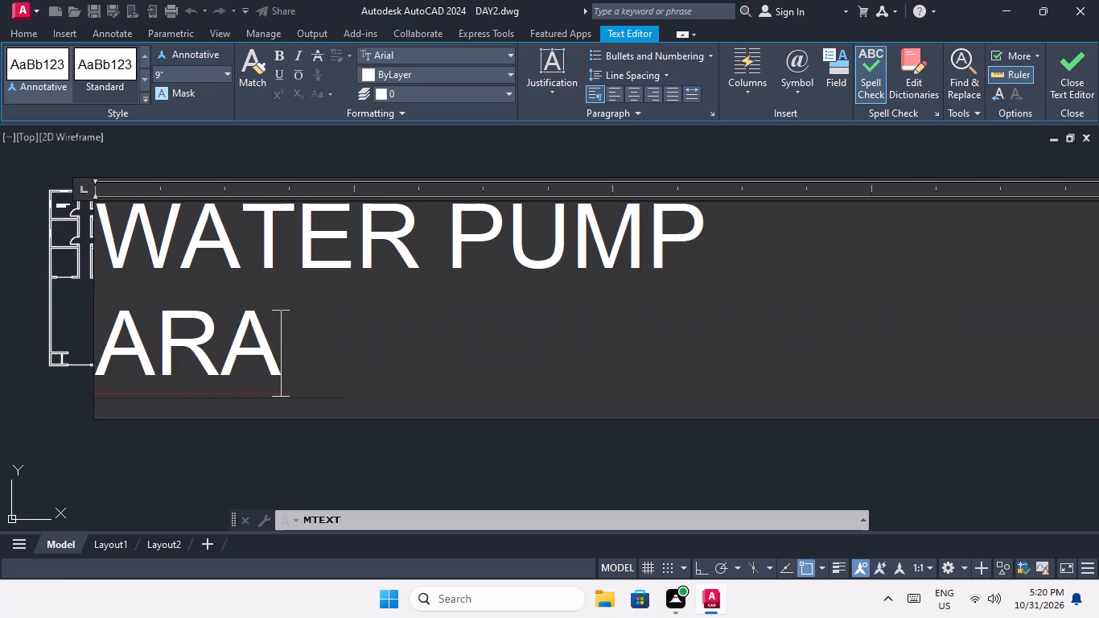
key(BackSpace)
text(EA)
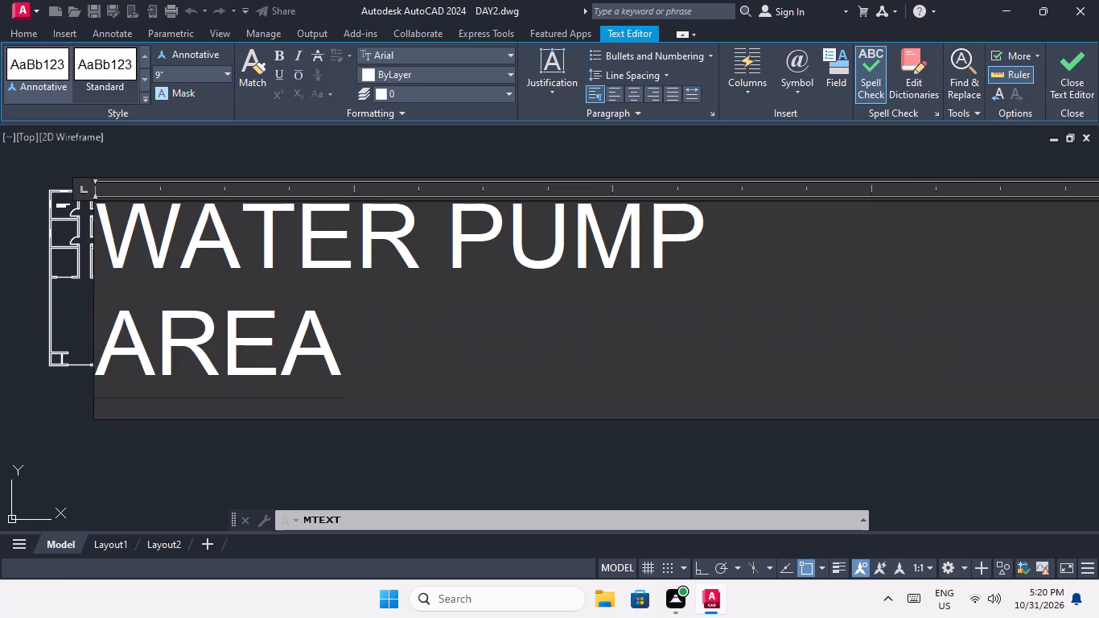
key(Left)
key(Left)
key(Left)
key(Left)
key(space)
key(space)
key(space)
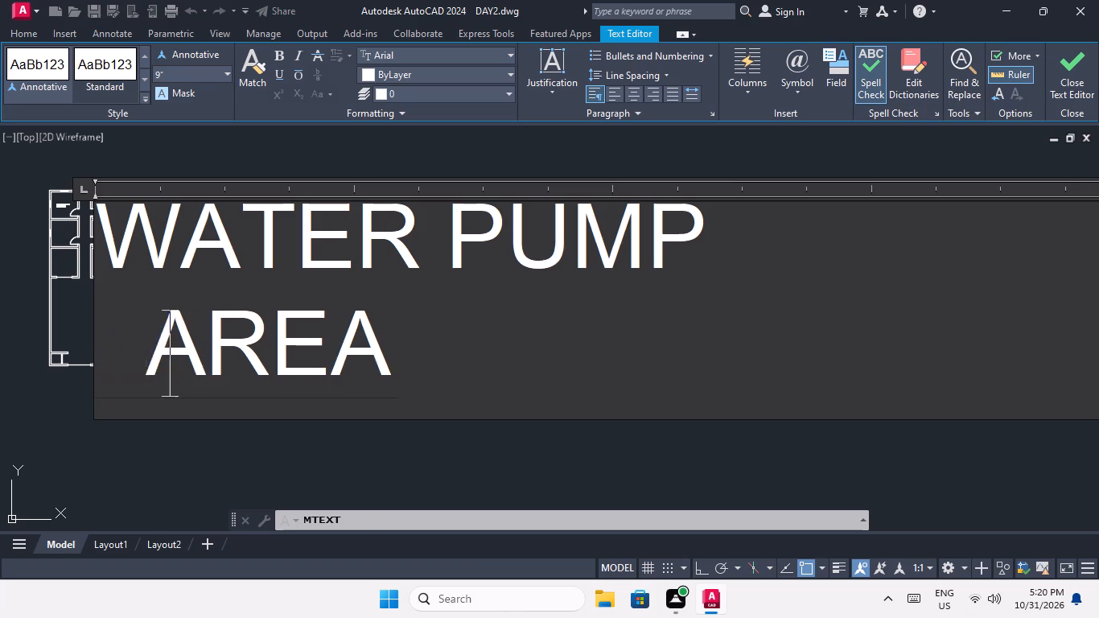
key(space)
key(space)
key(space)
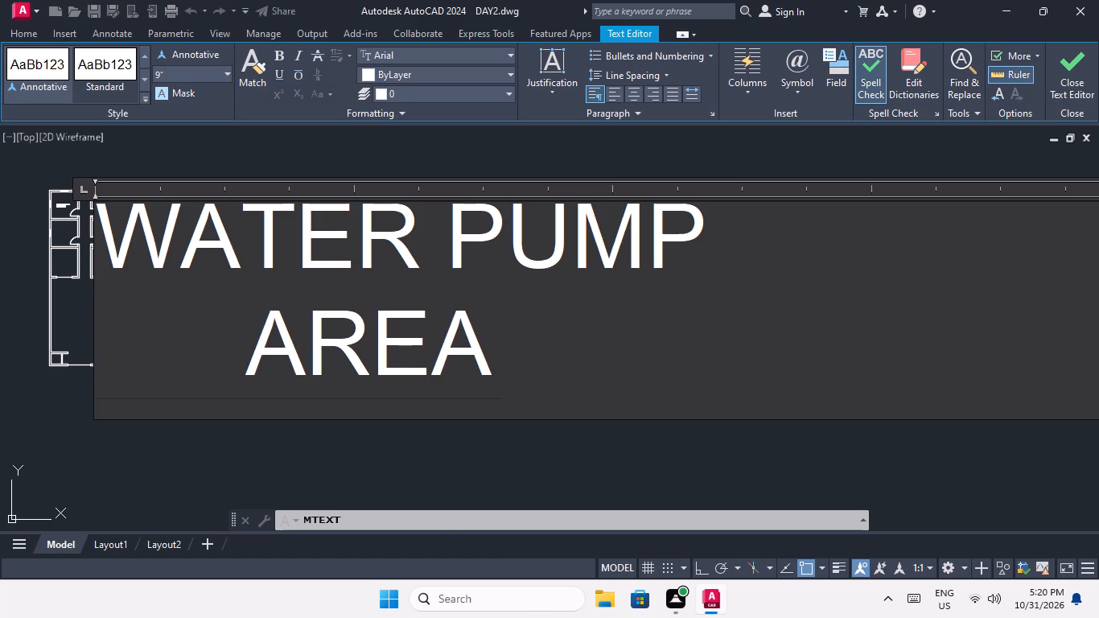
key(Return)
key(BackSpace)
Add the size 14'X14' as the label's third line, indent it with five spaces beneath AREA, and finish the text.
key(Right)
key(Right)
key(Right)
key(Right)
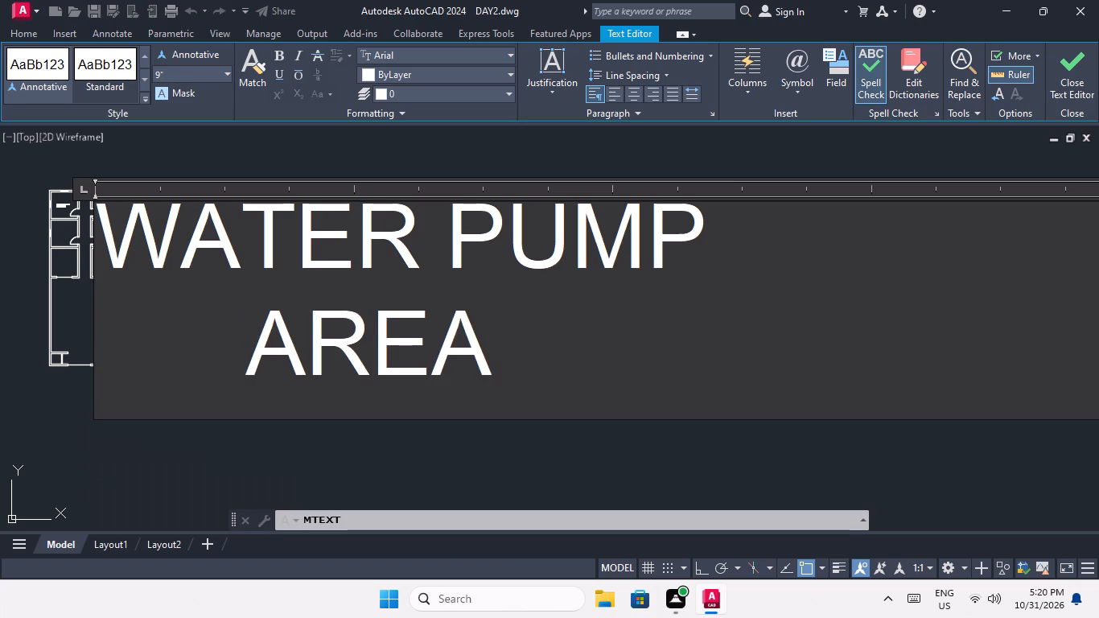
key(Return)
text(1414)
key(apostrophe)
key(Left)
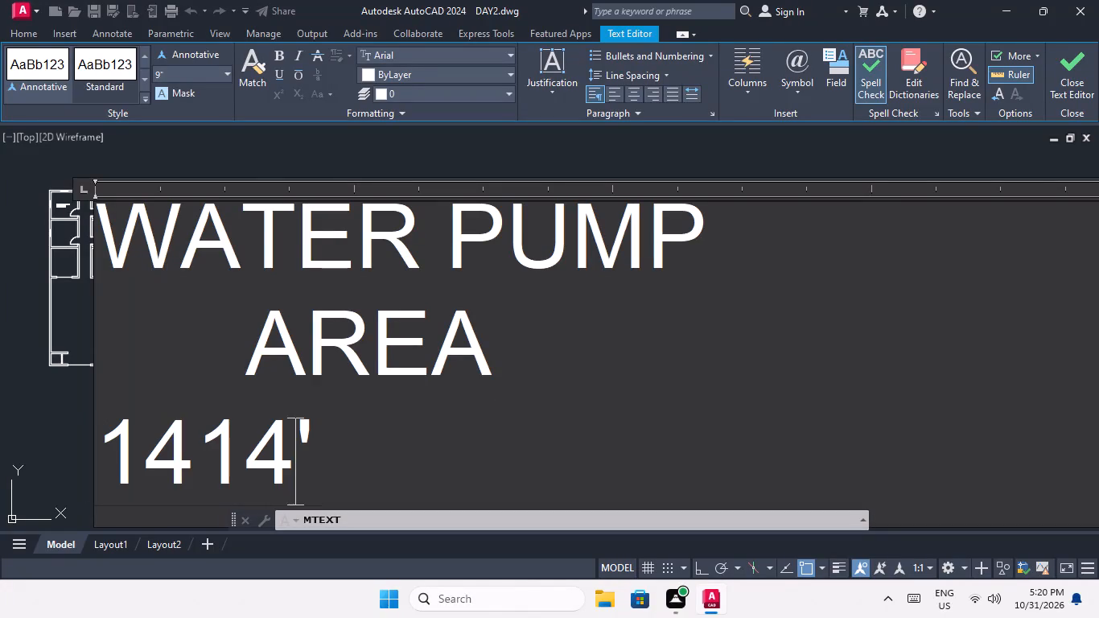
key(Left)
key(Left)
key(apostrophe)
key(x)
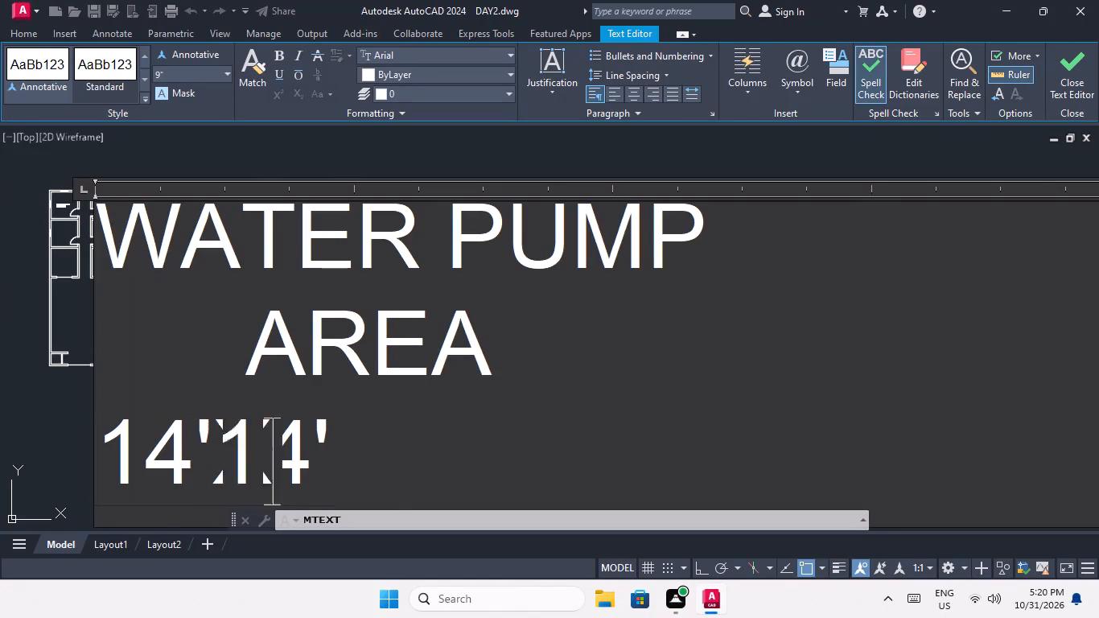
key(Left)
key(Left)
key(Left)
key(Left)
key(space)
key(space)
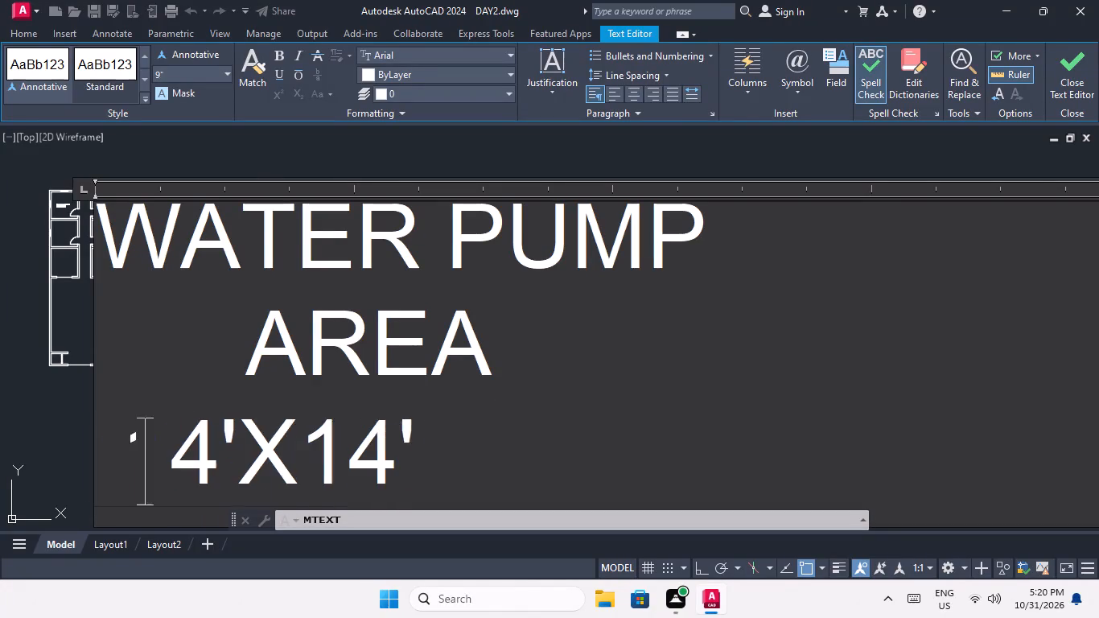
key(space)
key(space)
key(space)
key(space)
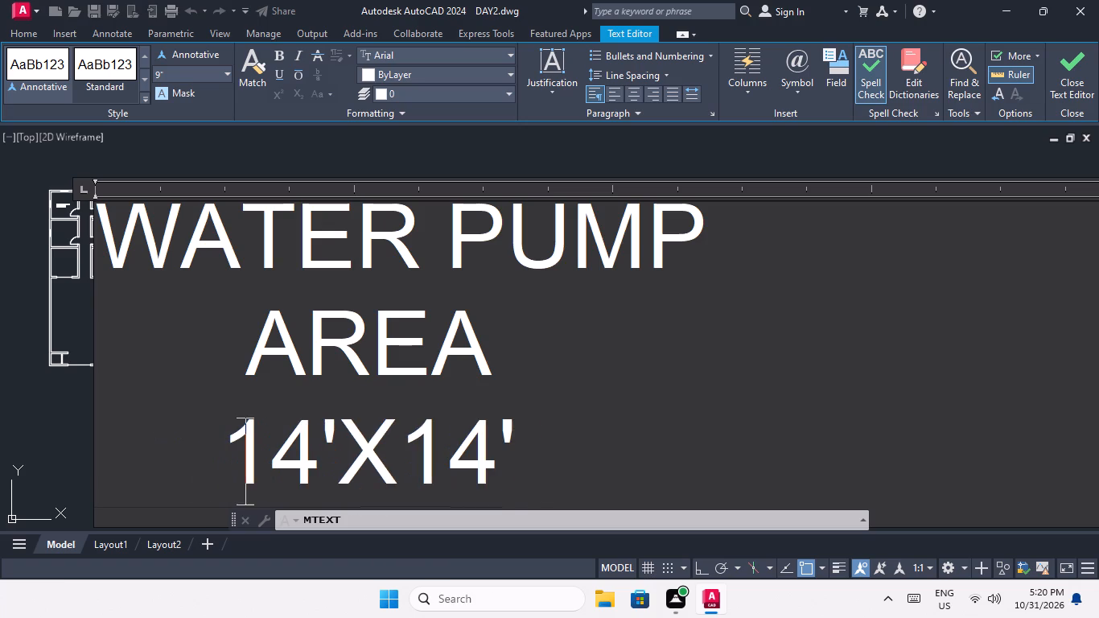
key(BackSpace)
click(45, 432)
Move the WATER PUMP AREA label right and slightly up to the centre of the first plan's upper-right room.
scroll(104, 199, up, 5)
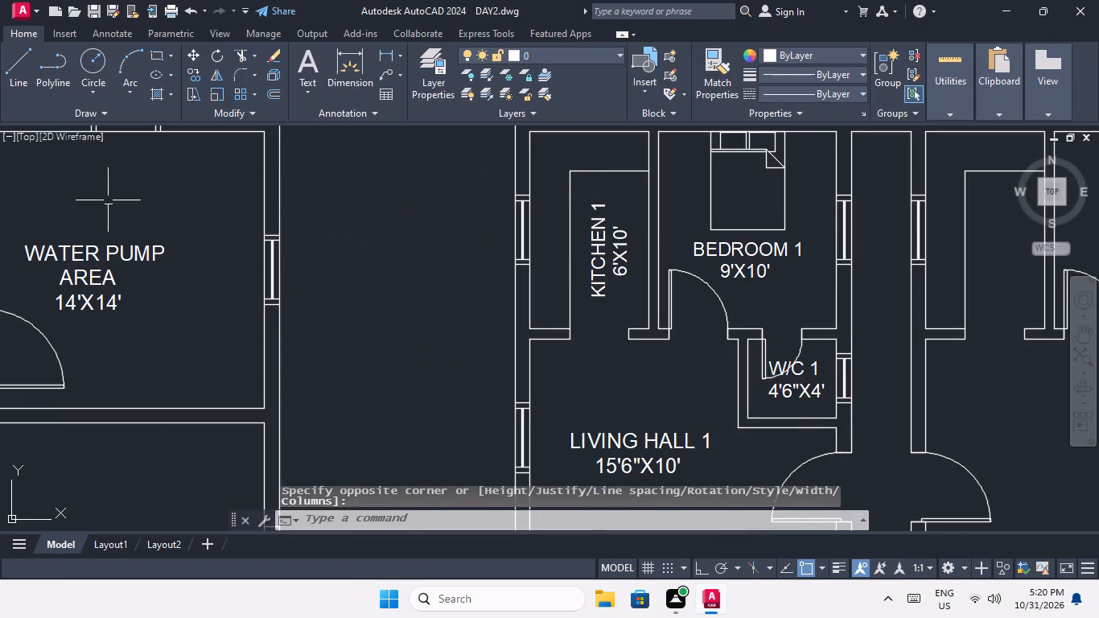
middle_drag(134, 237, 212, 245)
scroll(148, 267, up, 2)
middle_click(320, 326)
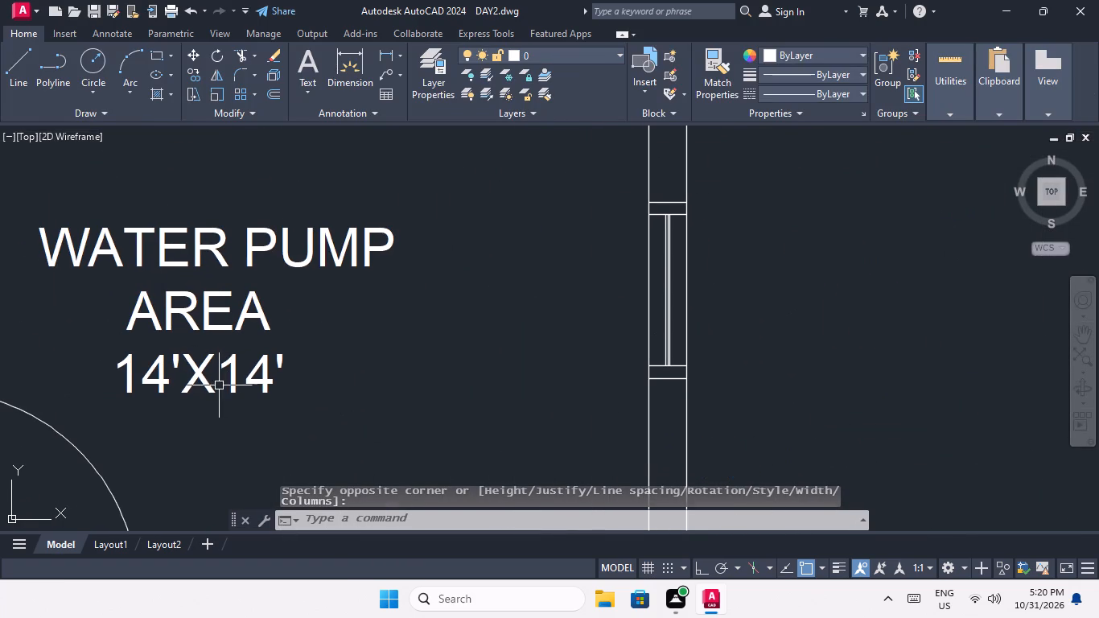
drag(212, 413, 177, 367)
click(152, 300)
middle_drag(217, 318, 404, 303)
scroll(401, 303, down, 2)
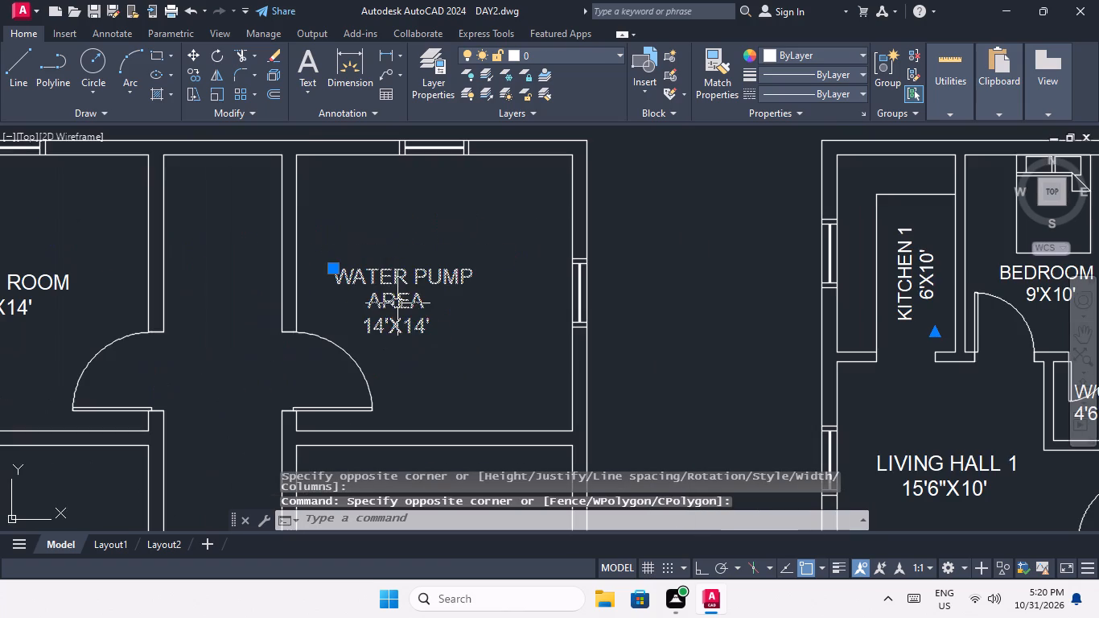
click(195, 57)
drag(365, 328, 377, 328)
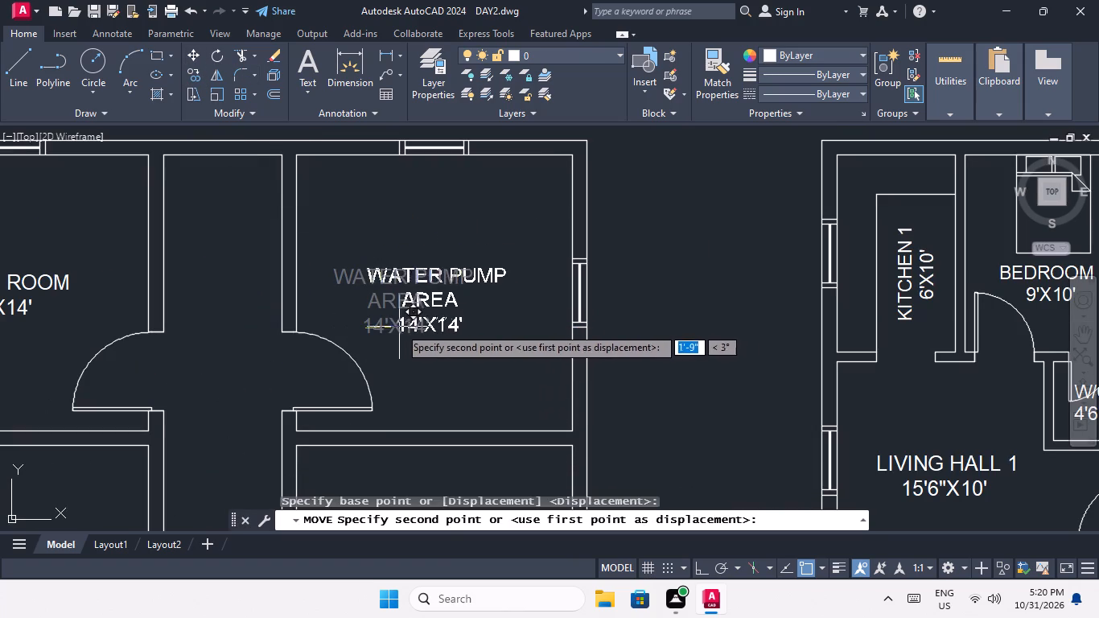
click(402, 325)
Start a multiline text in the room below STORE ROOM with a 9" text height and enter ELECTRIC METER.
scroll(416, 295, down, 1)
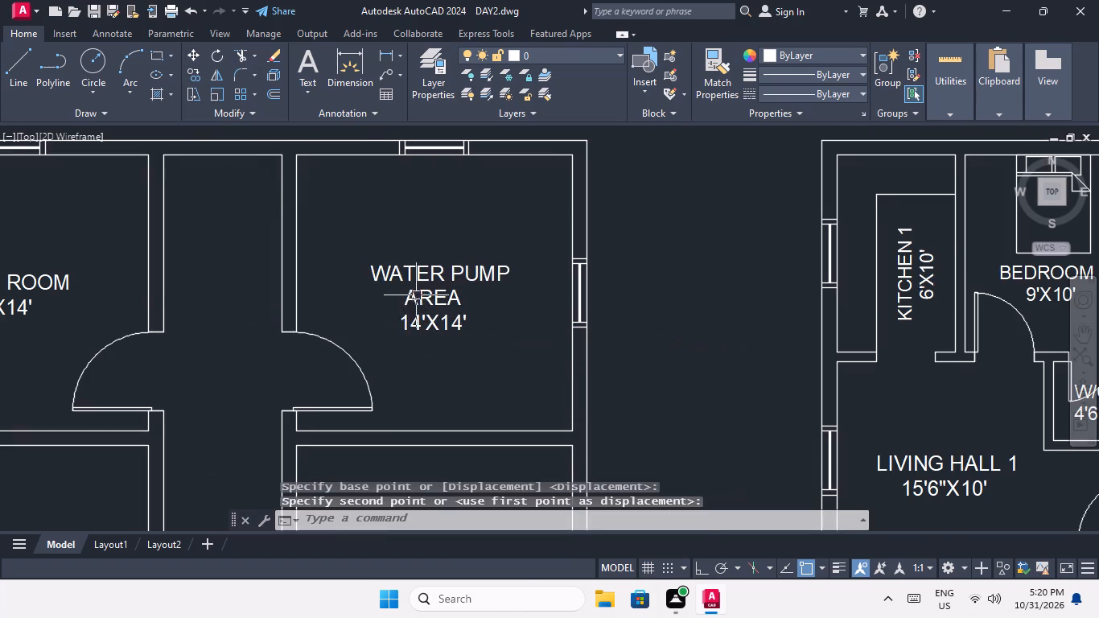
scroll(416, 295, down, 1)
middle_drag(364, 348, 363, 281)
middle_drag(330, 343, 356, 278)
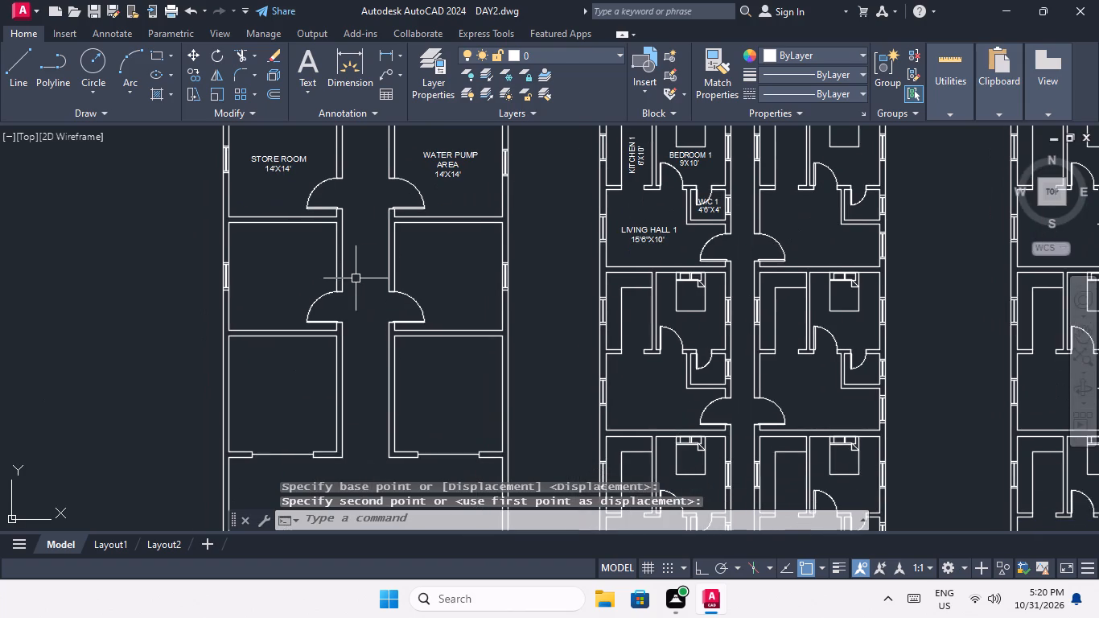
middle_drag(256, 276, 257, 248)
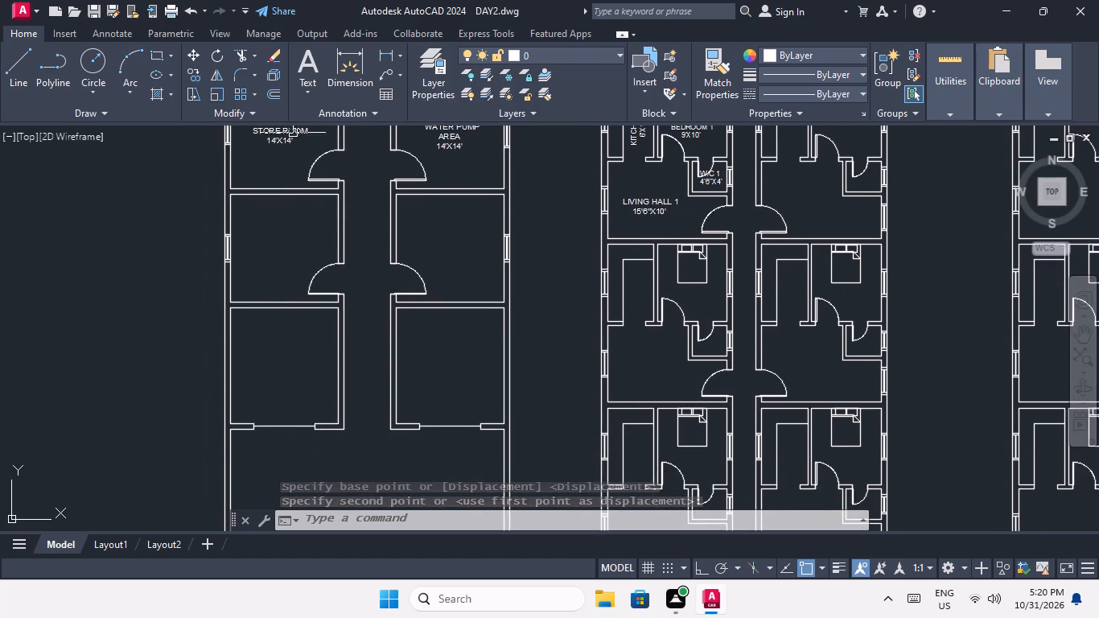
click(313, 68)
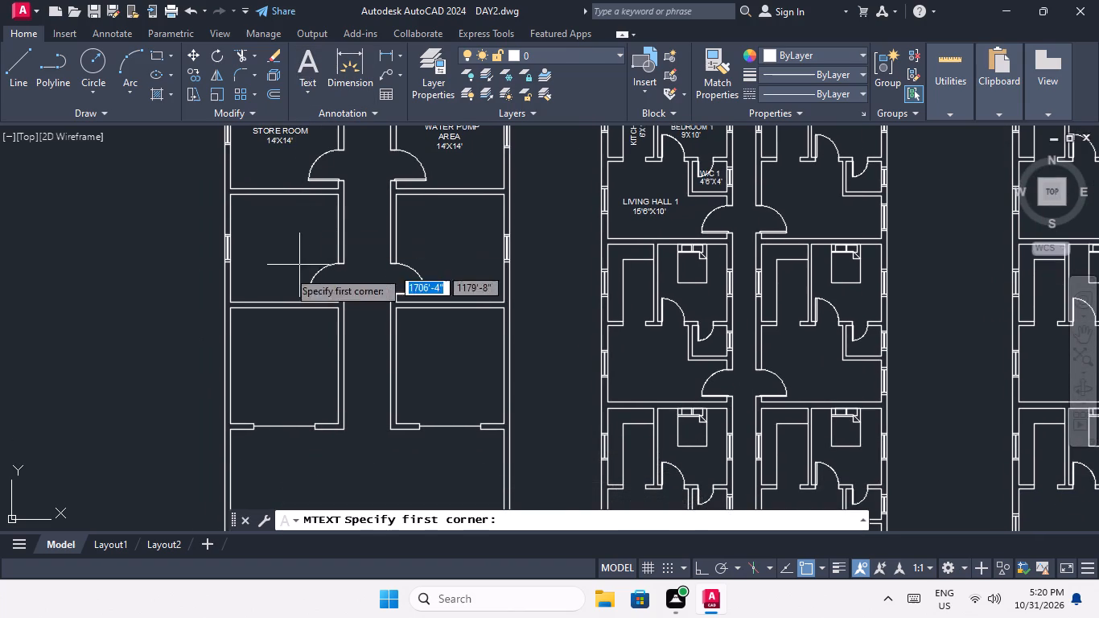
scroll(264, 247, up, 3)
scroll(222, 253, down, 4)
scroll(222, 244, up, 3)
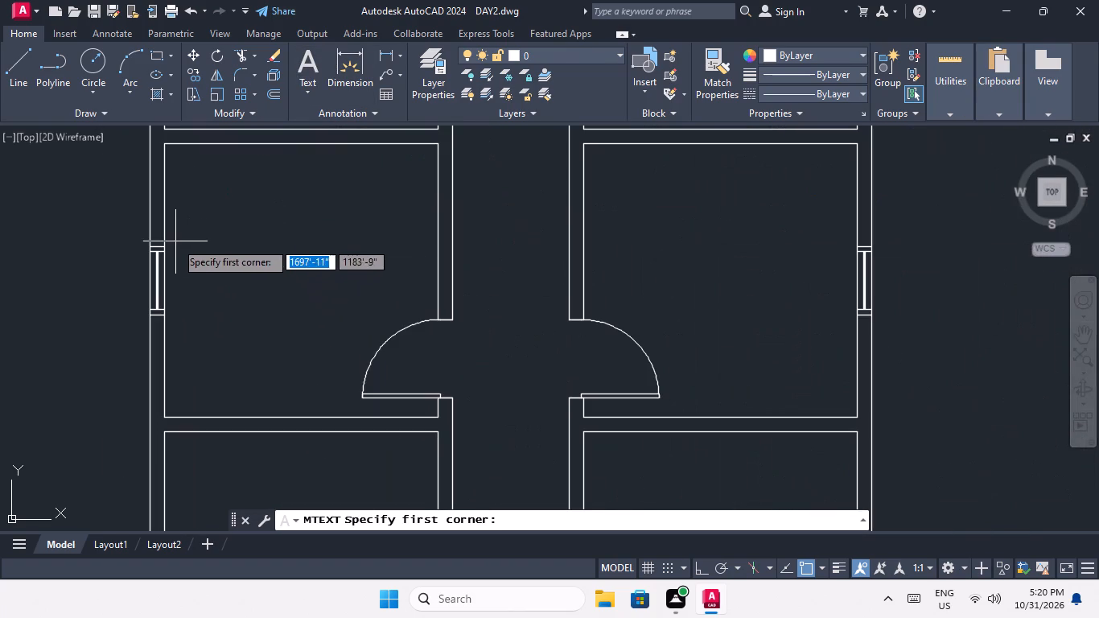
drag(183, 238, 225, 262)
middle_drag(519, 296, 352, 285)
scroll(369, 278, down, 2)
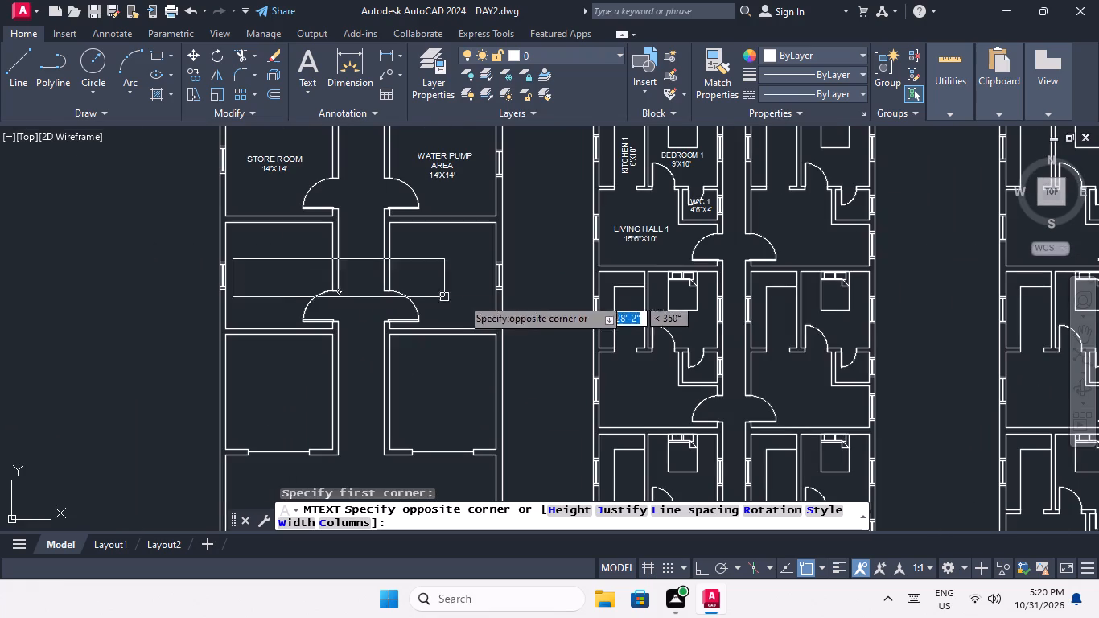
click(957, 292)
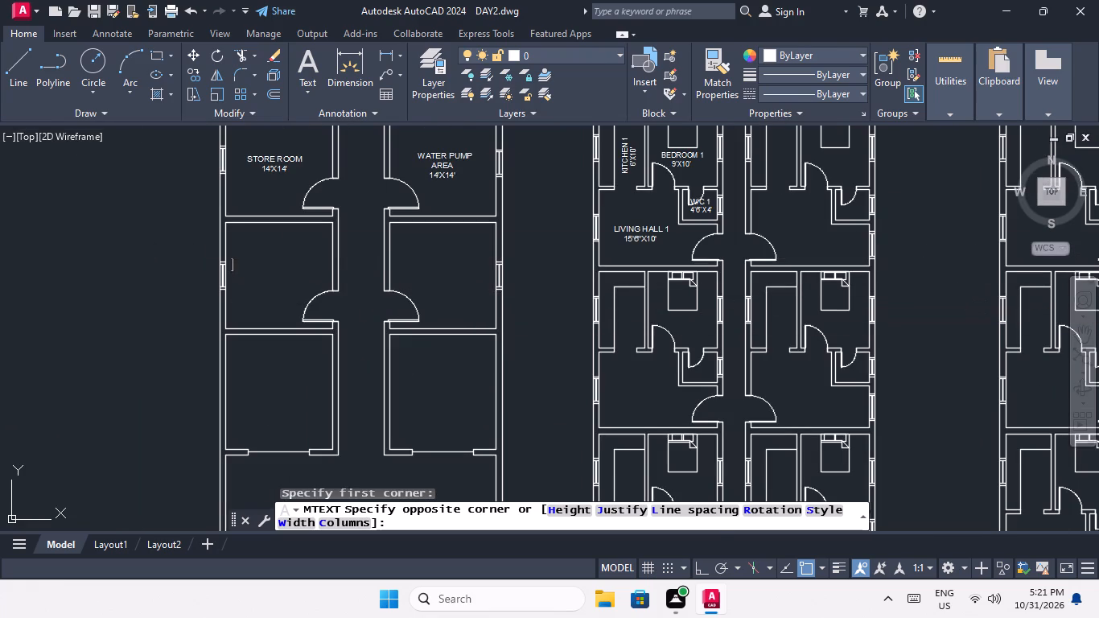
click(164, 74)
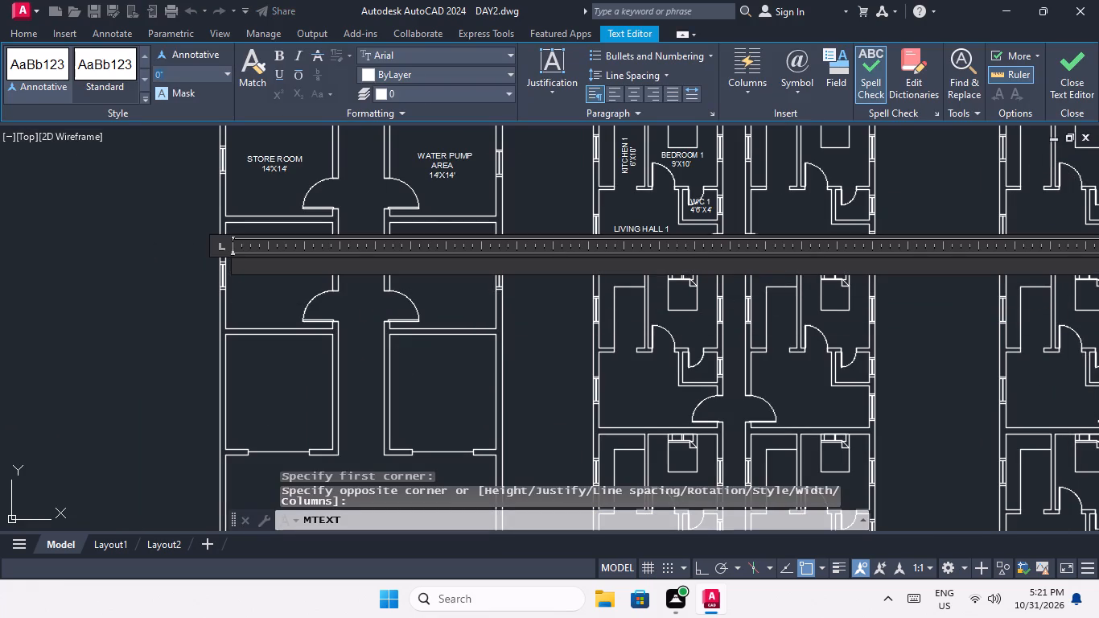
text(9":)
key(Return)
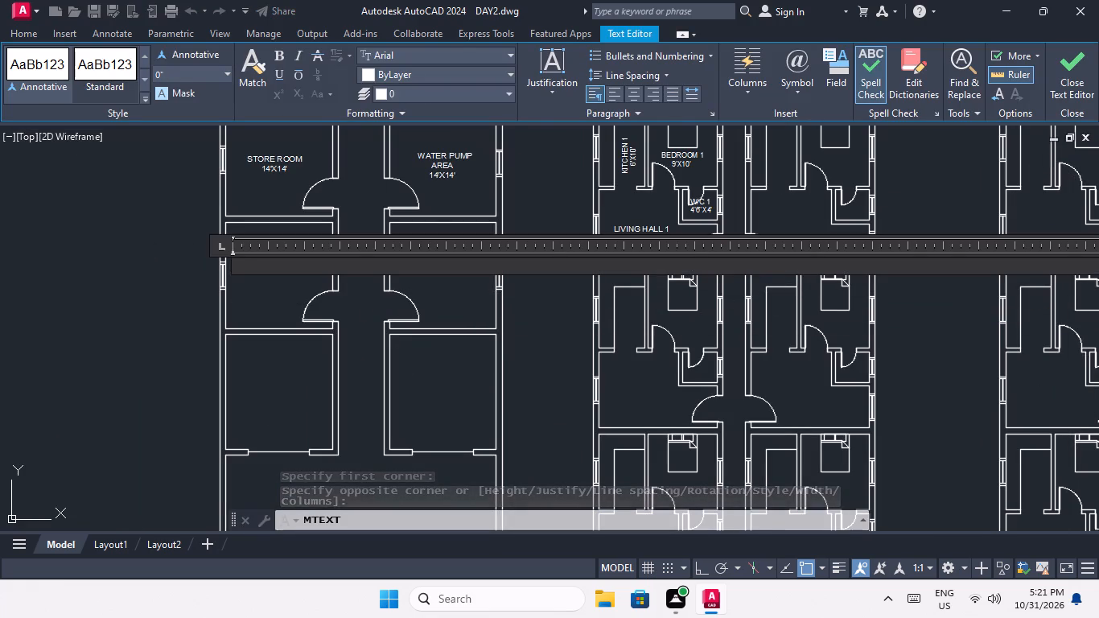
click(170, 79)
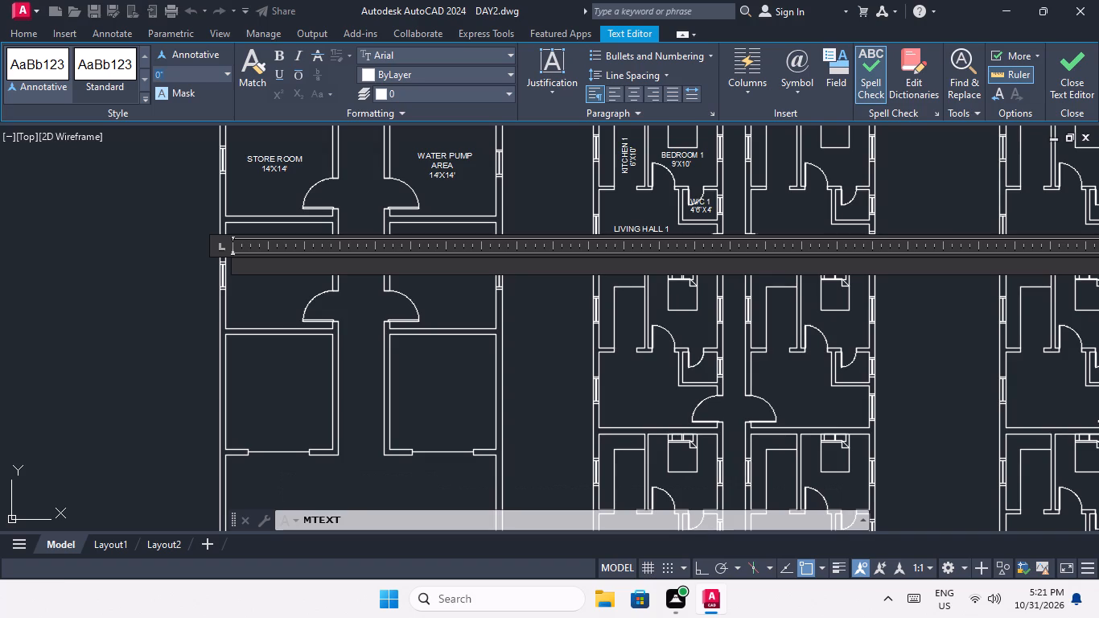
text(9")
key(Return)
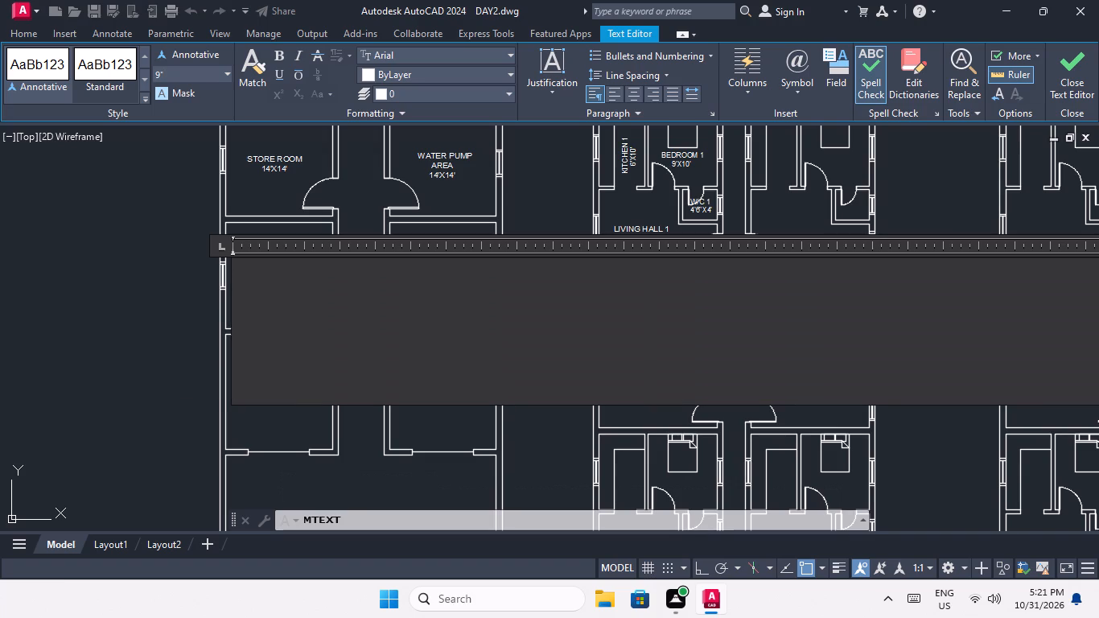
text(ELE)
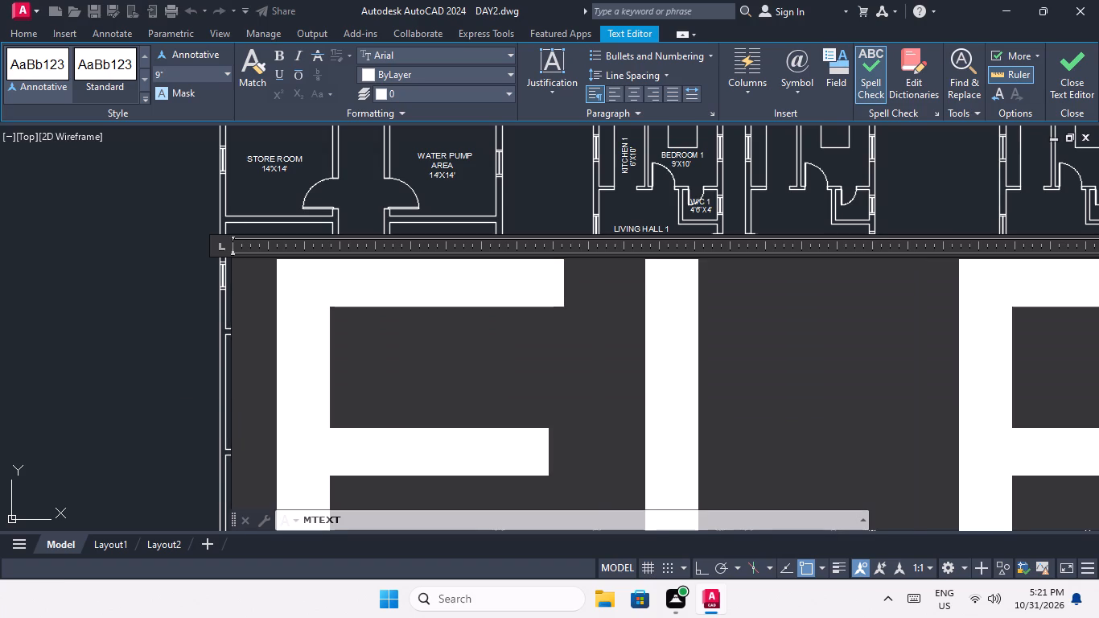
text(CTRIC)
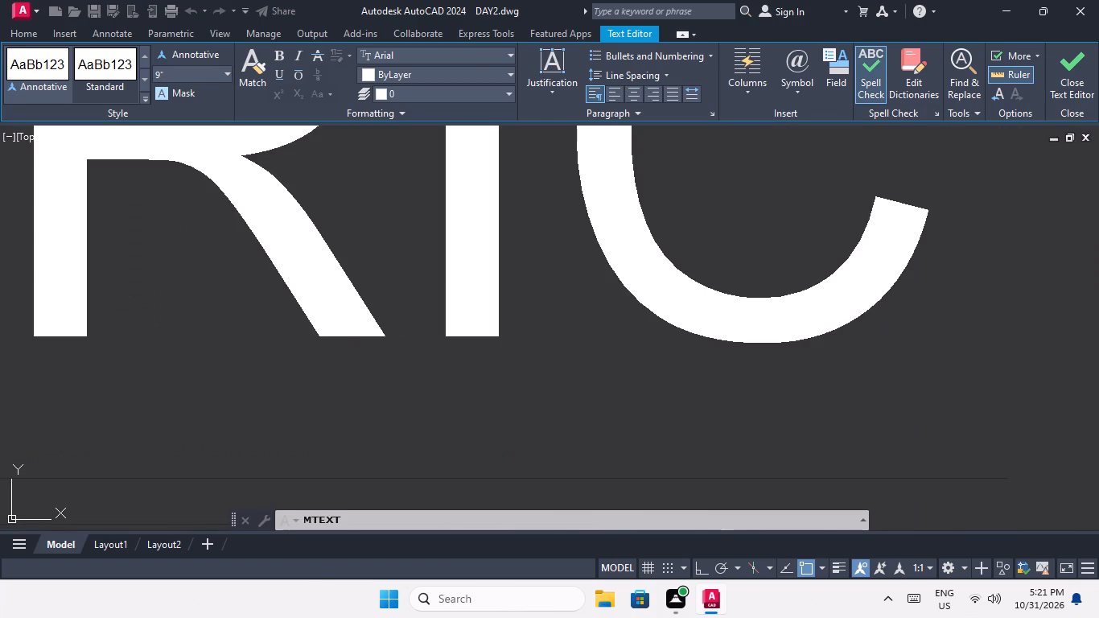
scroll(432, 323, down, 5)
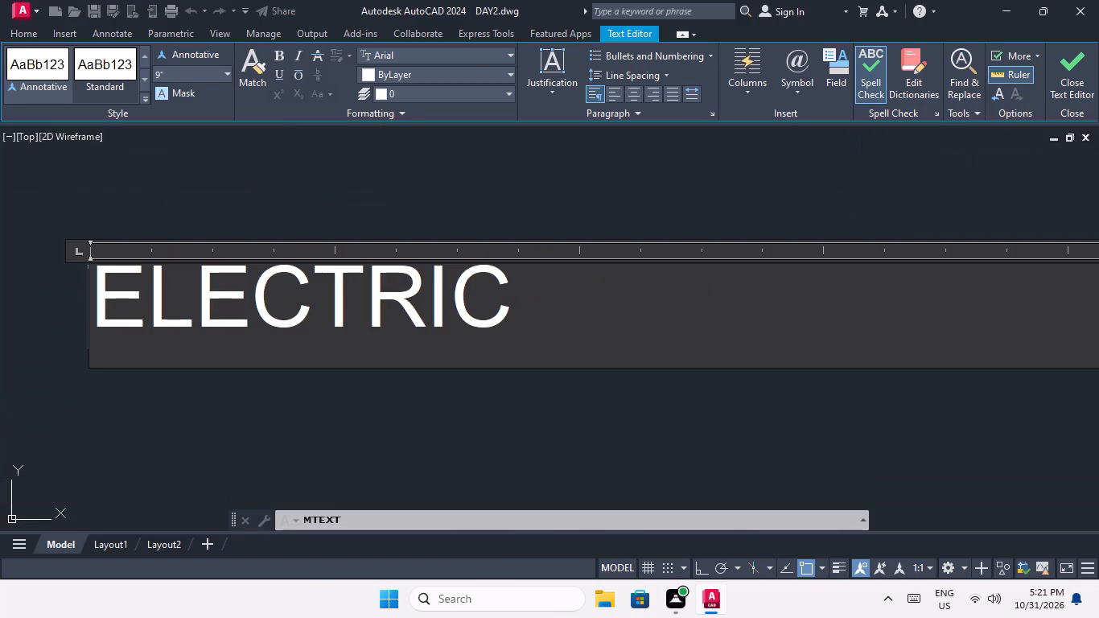
key(space)
key(m)
text(ETER)
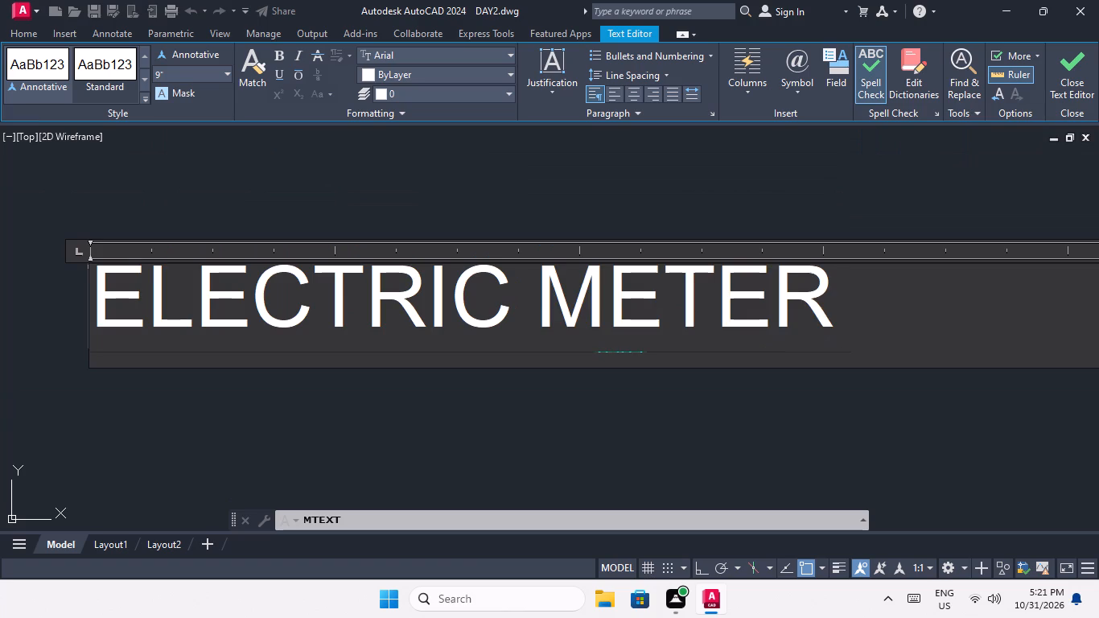
Add BOX AREA as the ELECTRIC METER label's second line and indent it with six spaces beneath the first line.
key(Return)
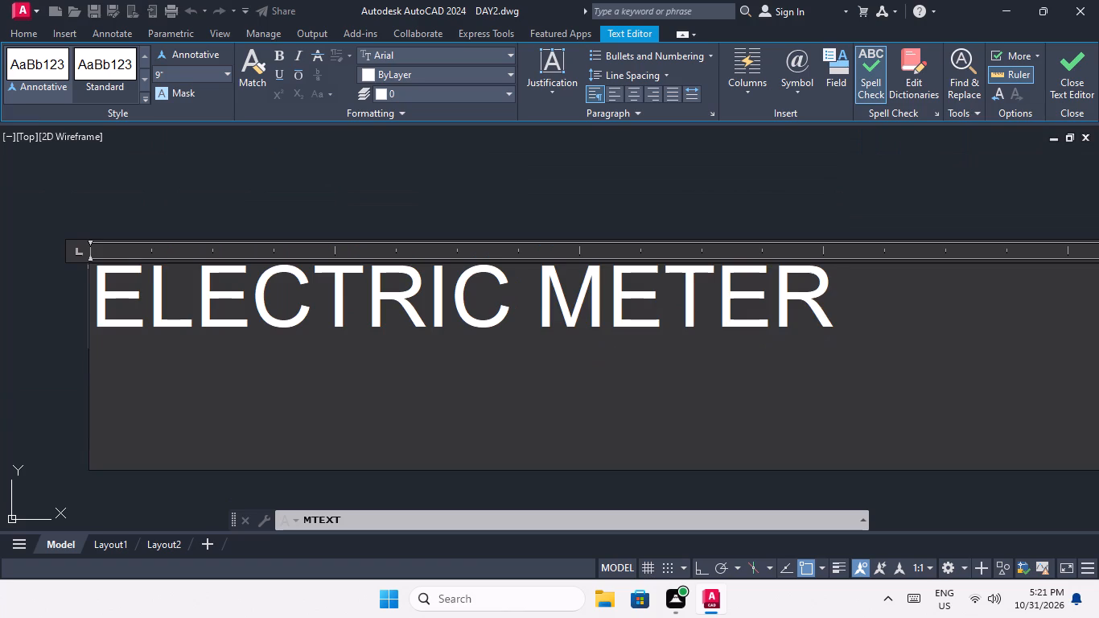
key(b)
key(o)
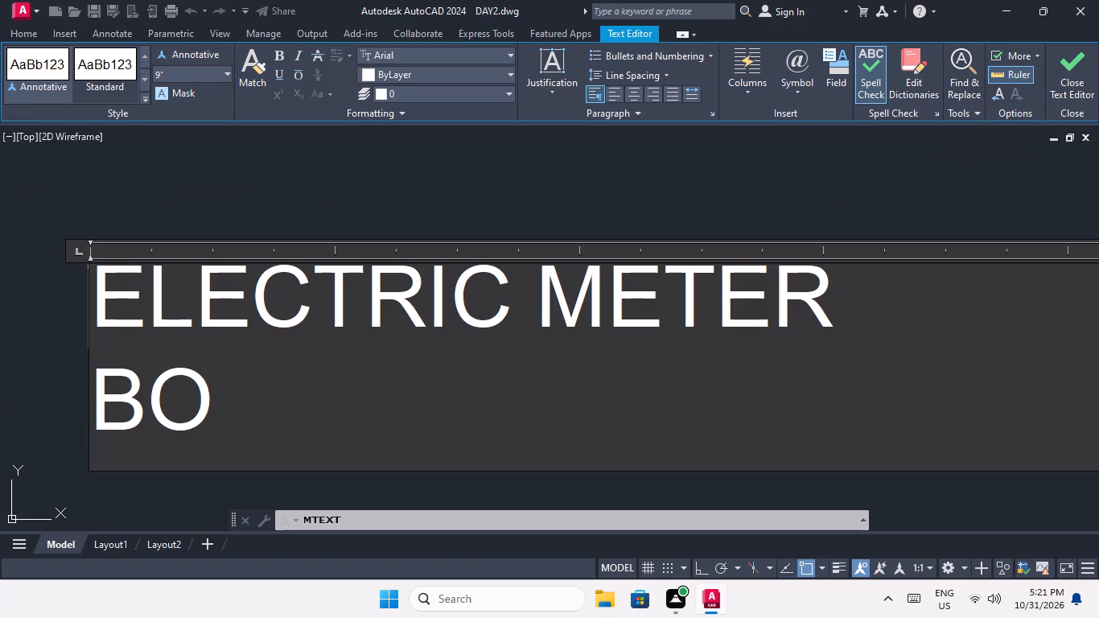
text(X AREA)
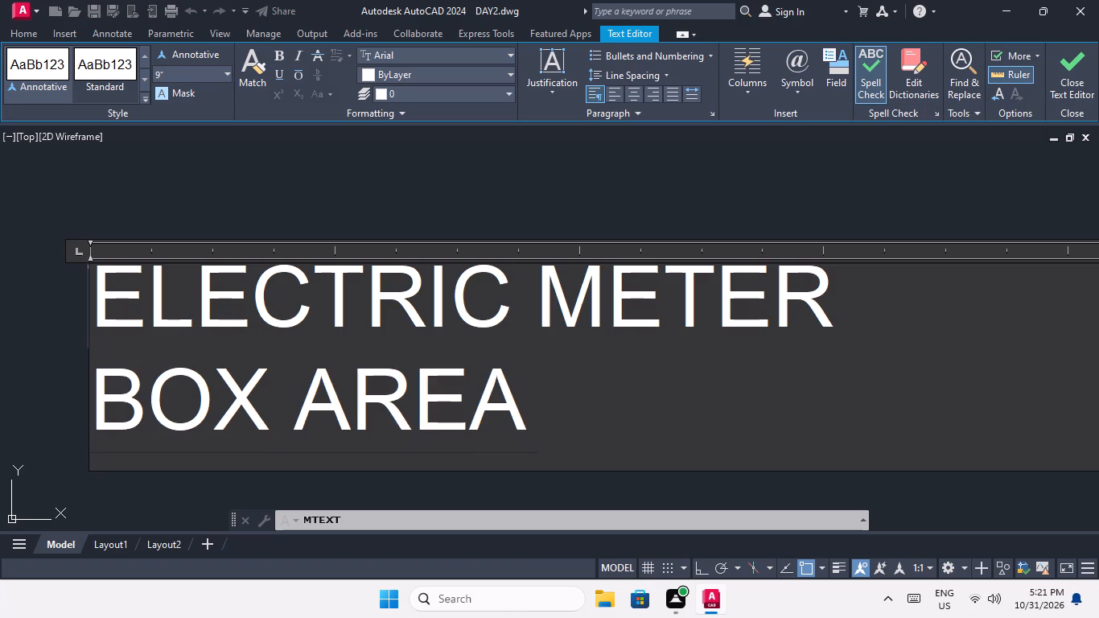
key(Left)
key(Left)
key(Left)
key(Left)
key(Left)
key(Left)
key(Left)
key(Left)
key(space)
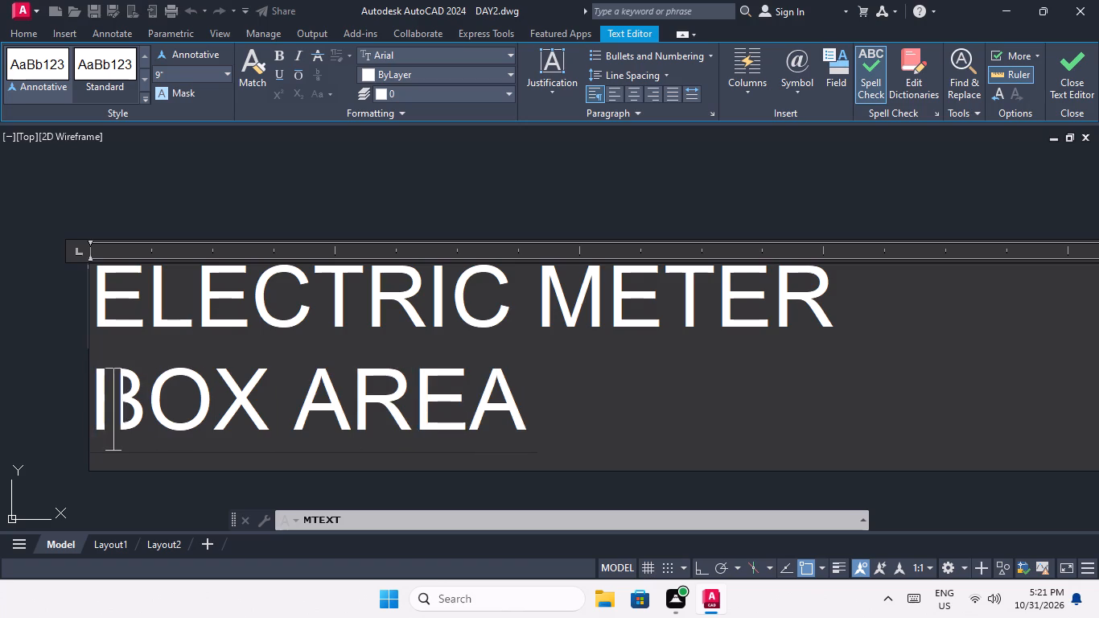
key(space)
key(space)
key(space)
key(space)
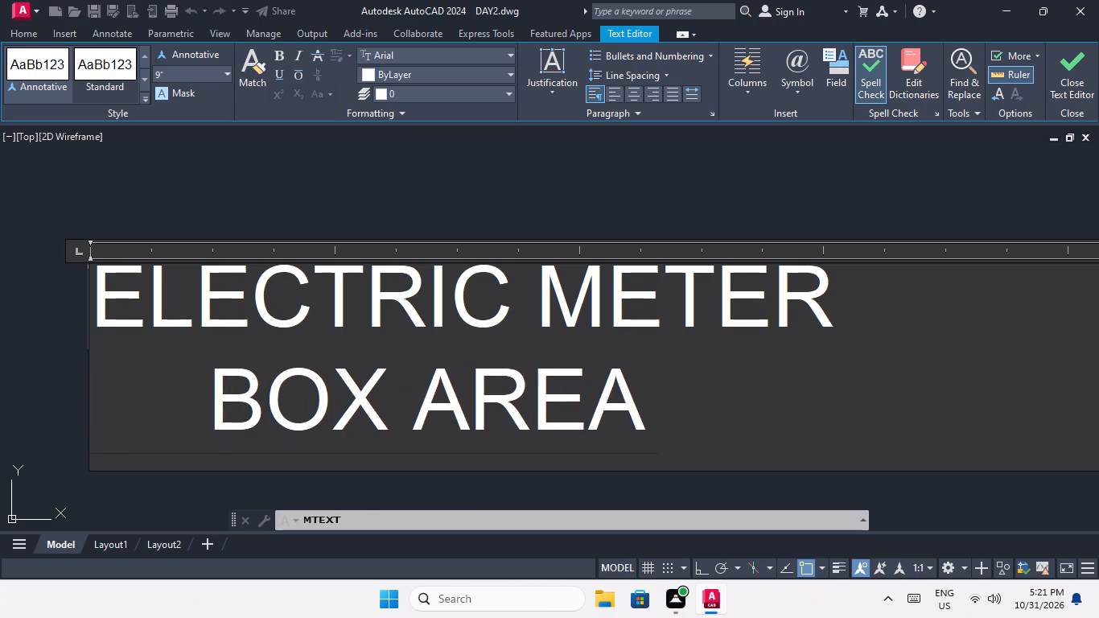
key(space)
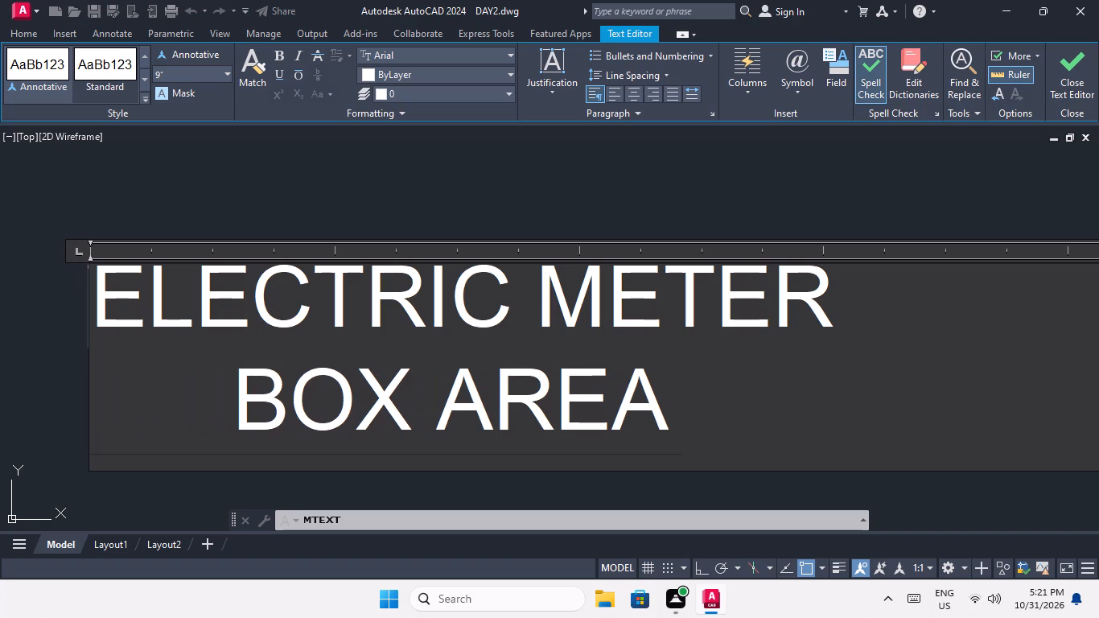
Add the size 14'X14' as the third line of the ELECTRIC METER BOX AREA label.
key(Right)
key(Right)
key(Right)
key(Right)
key(Right)
key(Right)
key(Right)
key(Right)
key(Return)
text(1414)
key(apostrophe)
key(Left)
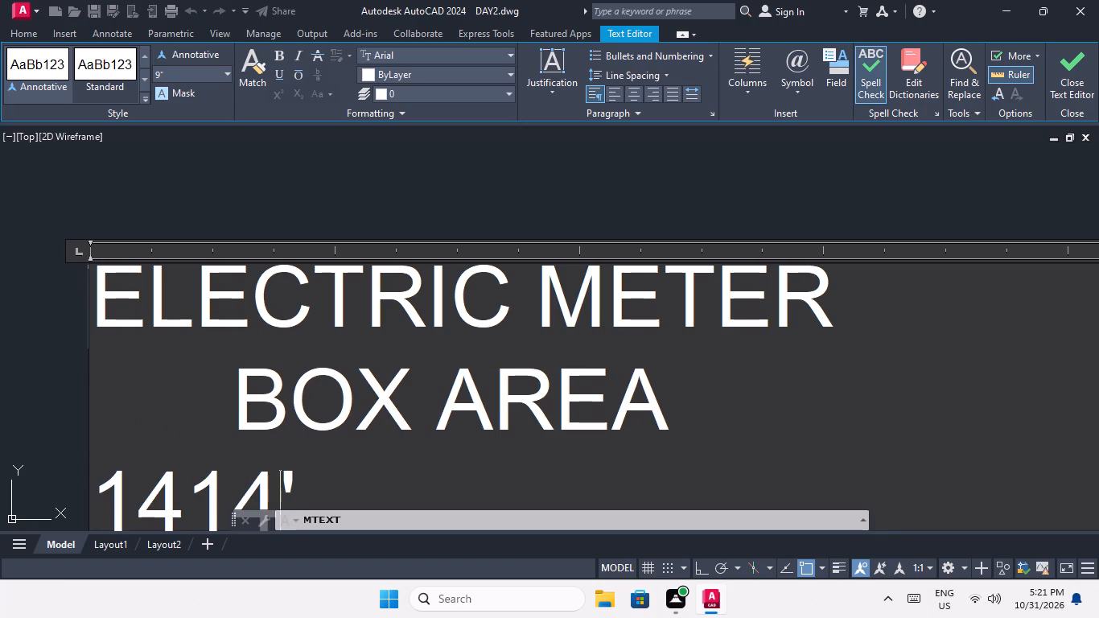
key(Left)
key(Left)
key(apostrophe)
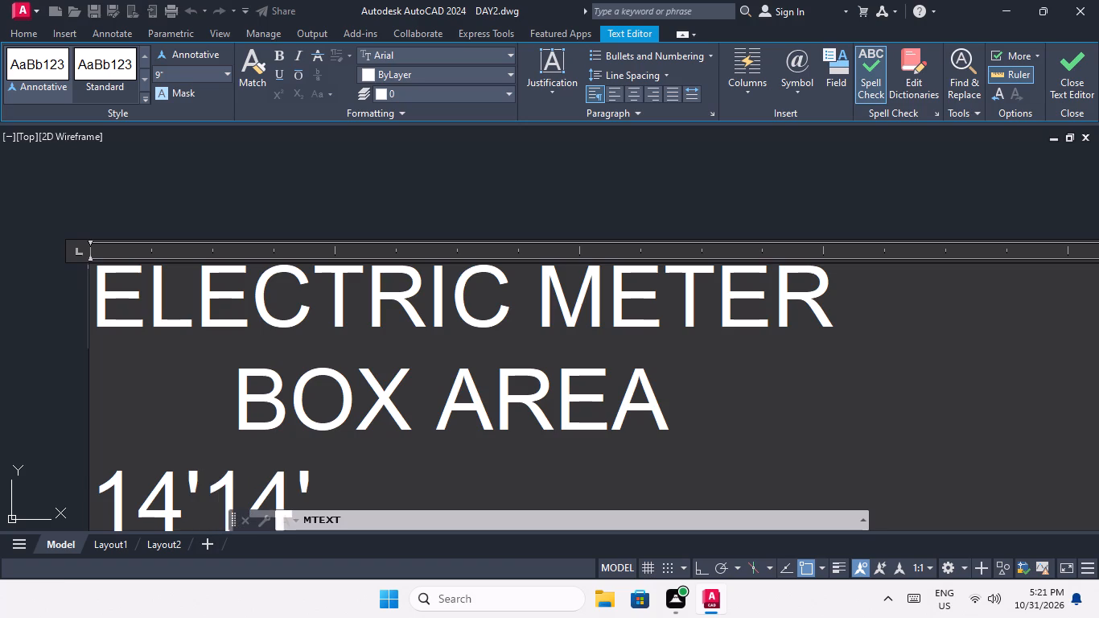
key(x)
Indent the 14'X14' line with nine spaces to centre it beneath BOX AREA and finish the text.
key(Left)
key(Left)
key(Left)
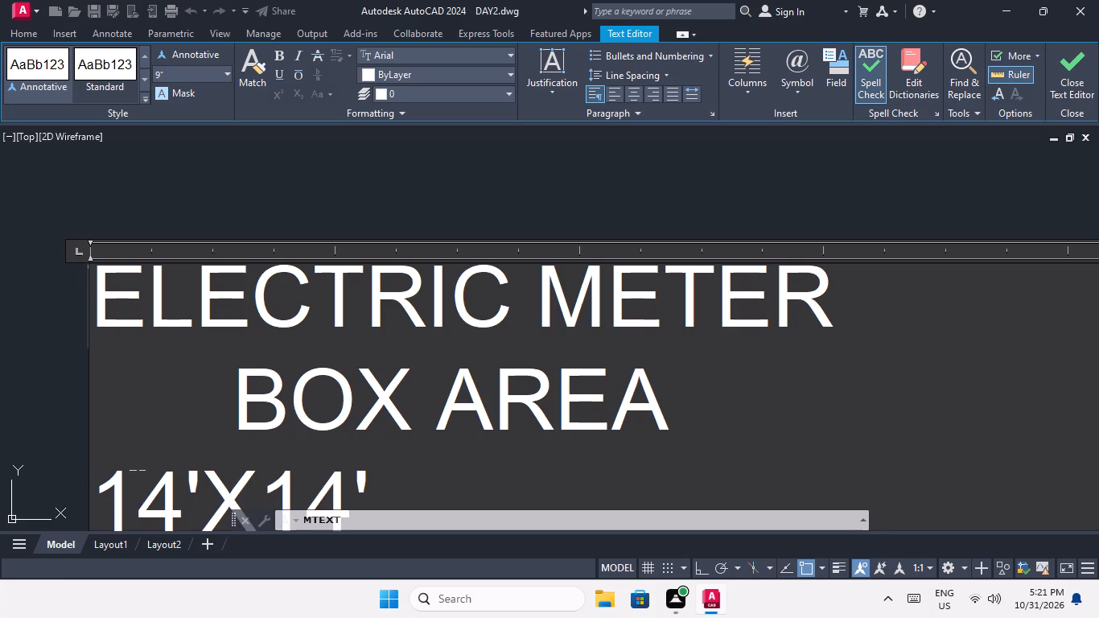
key(Left)
key(space)
key(space)
key(space)
key(space)
scroll(529, 357, down, 2)
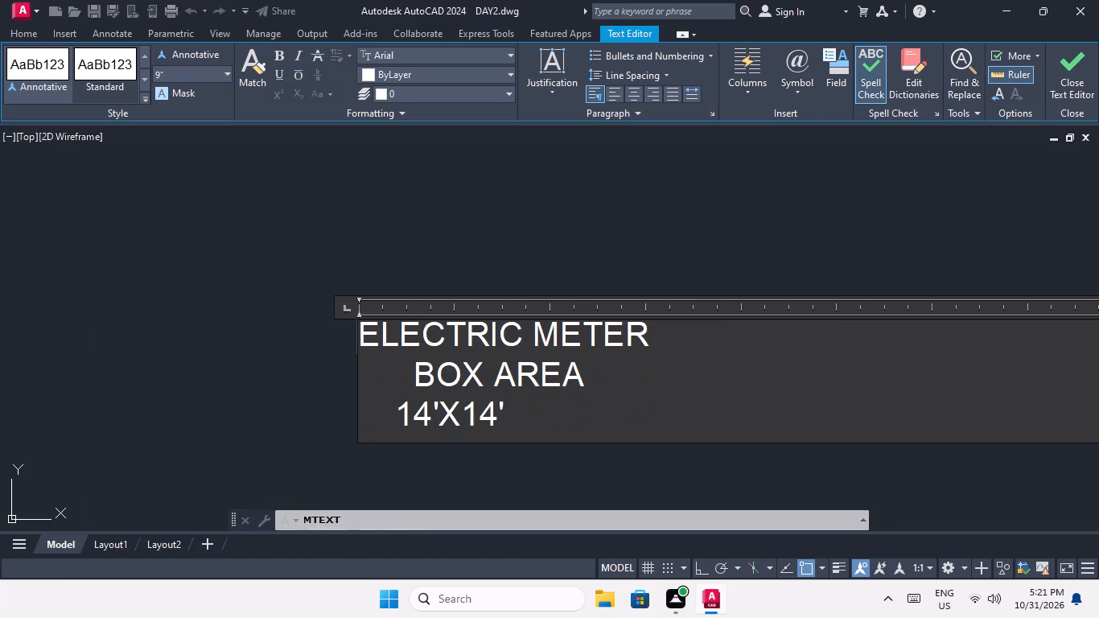
key(space)
key(space)
key(space)
key(space)
key(space)
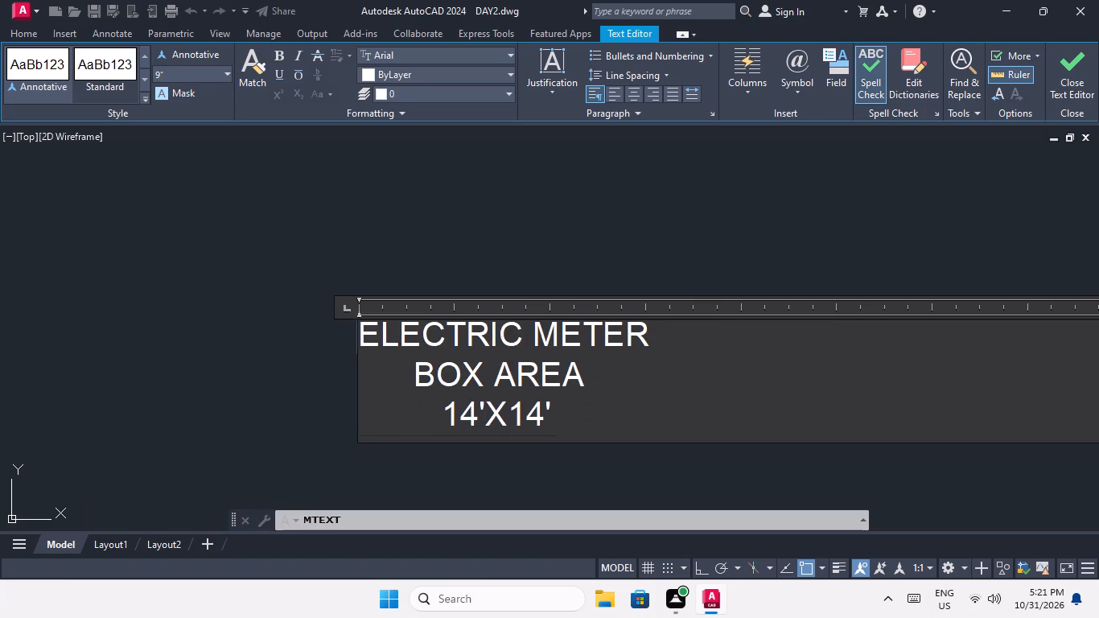
click(520, 458)
Move the ELECTRIC METER BOX AREA label about 2'-2" right and downward to the centre of its room.
scroll(364, 323, up, 4)
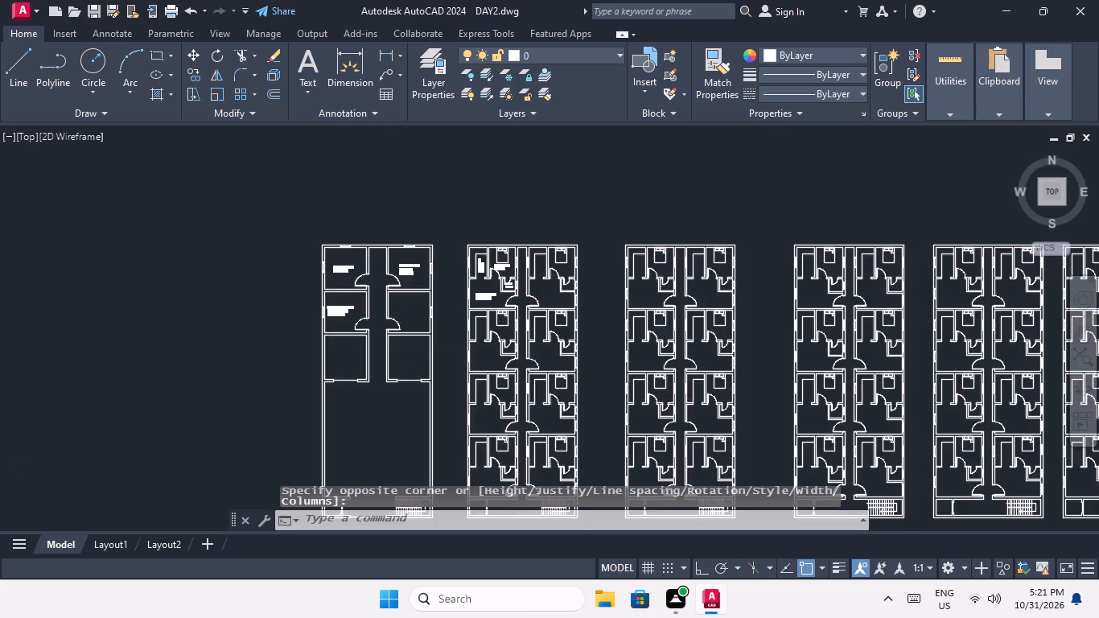
scroll(313, 289, up, 4)
middle_drag(471, 400, 405, 311)
scroll(415, 353, up, 2)
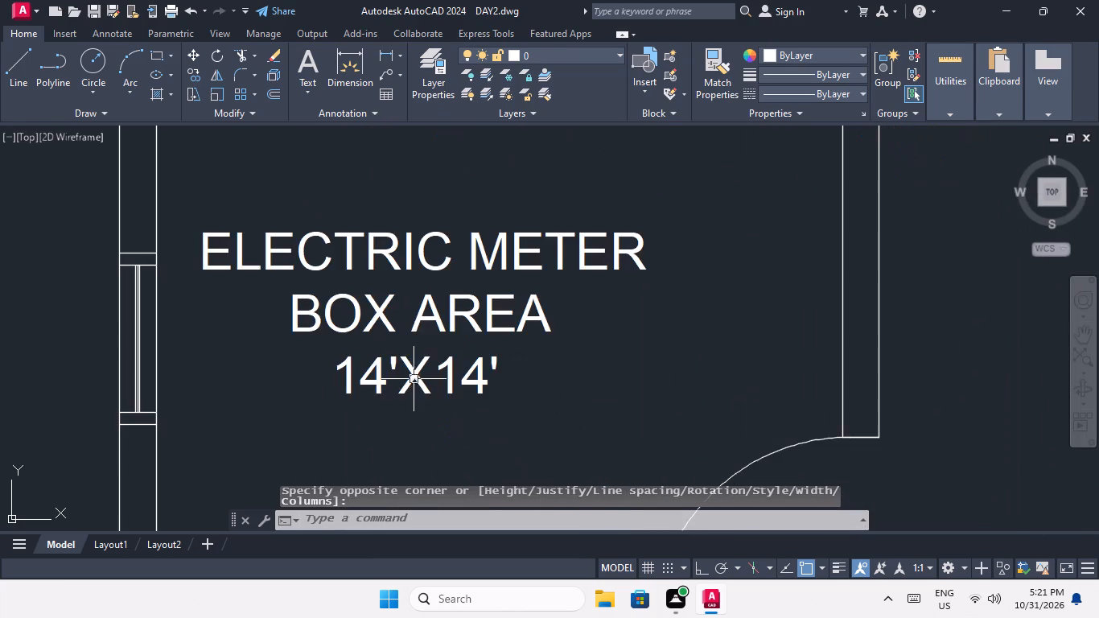
scroll(414, 378, down, 2)
drag(411, 402, 407, 381)
click(389, 318)
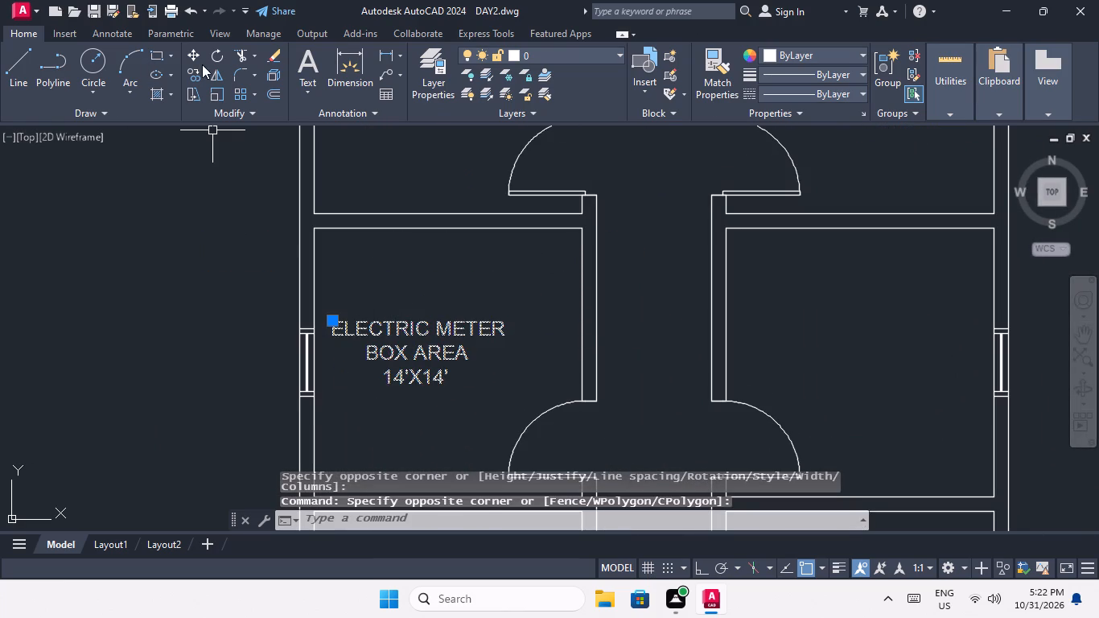
click(192, 54)
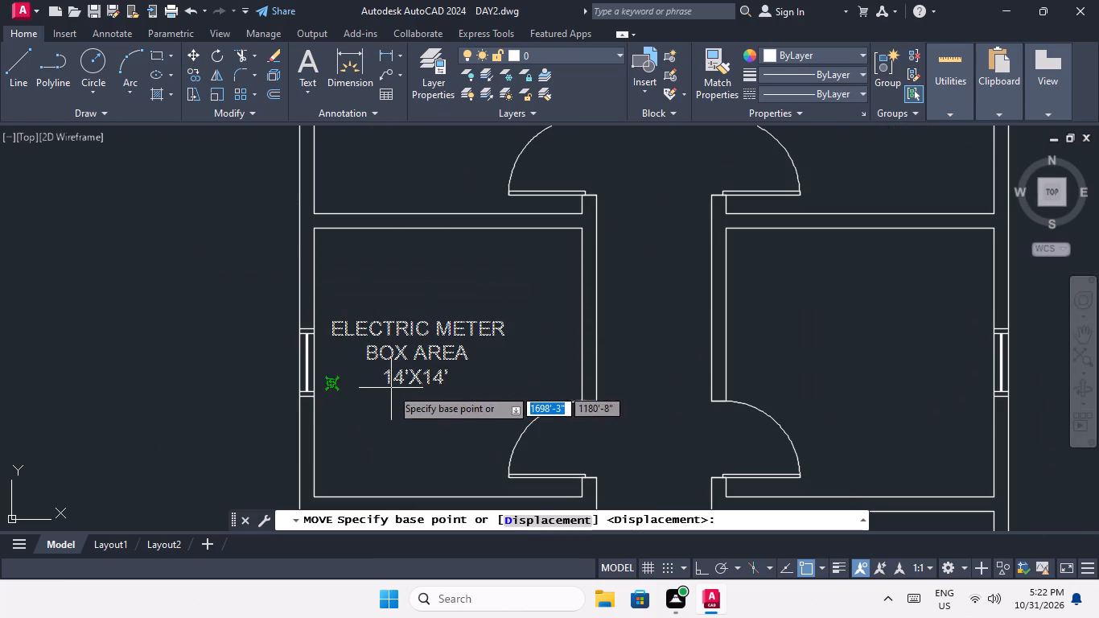
click(391, 387)
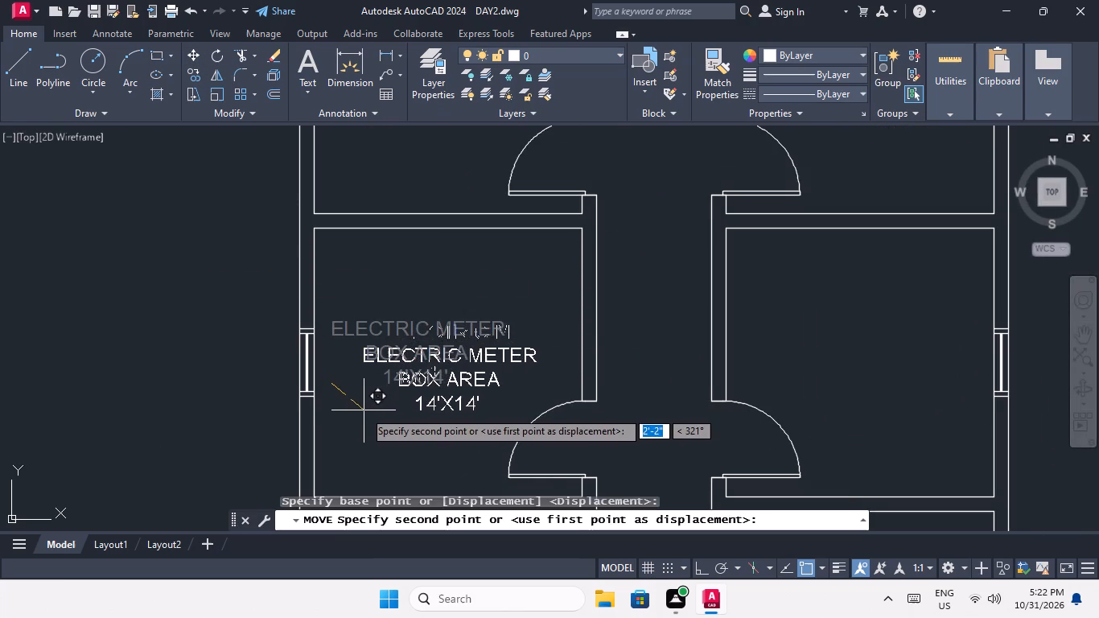
click(364, 410)
Start a multiline text in the room below WATER PUMP AREA with a 9" text height and enter RENTAL AREA.
scroll(383, 367, down, 2)
middle_drag(386, 376, 265, 365)
middle_drag(430, 344, 348, 334)
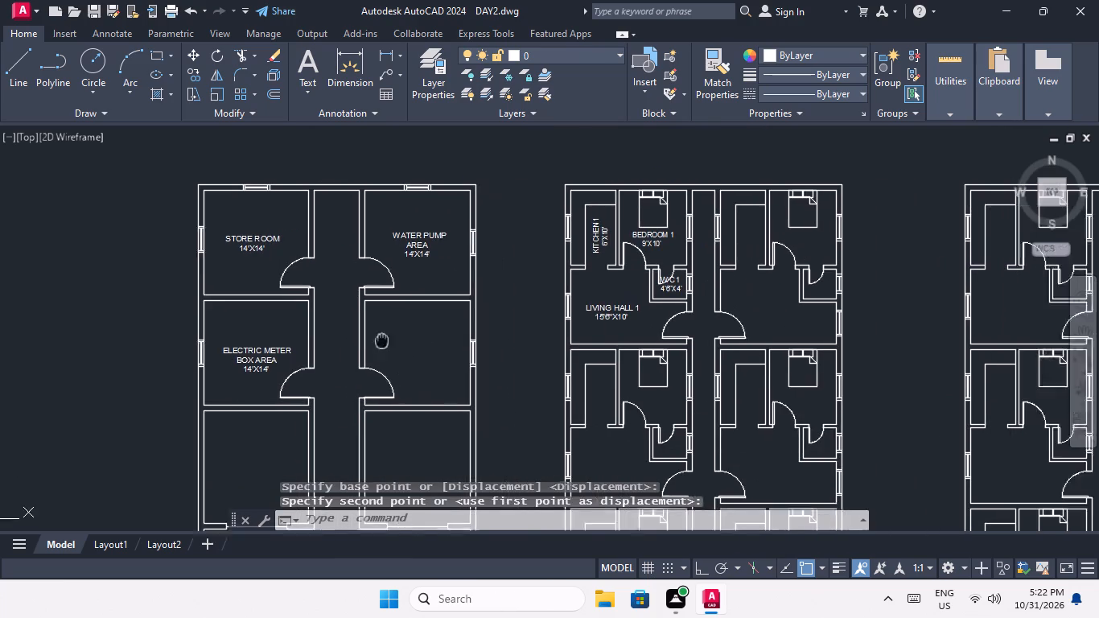
middle_drag(348, 334, 301, 320)
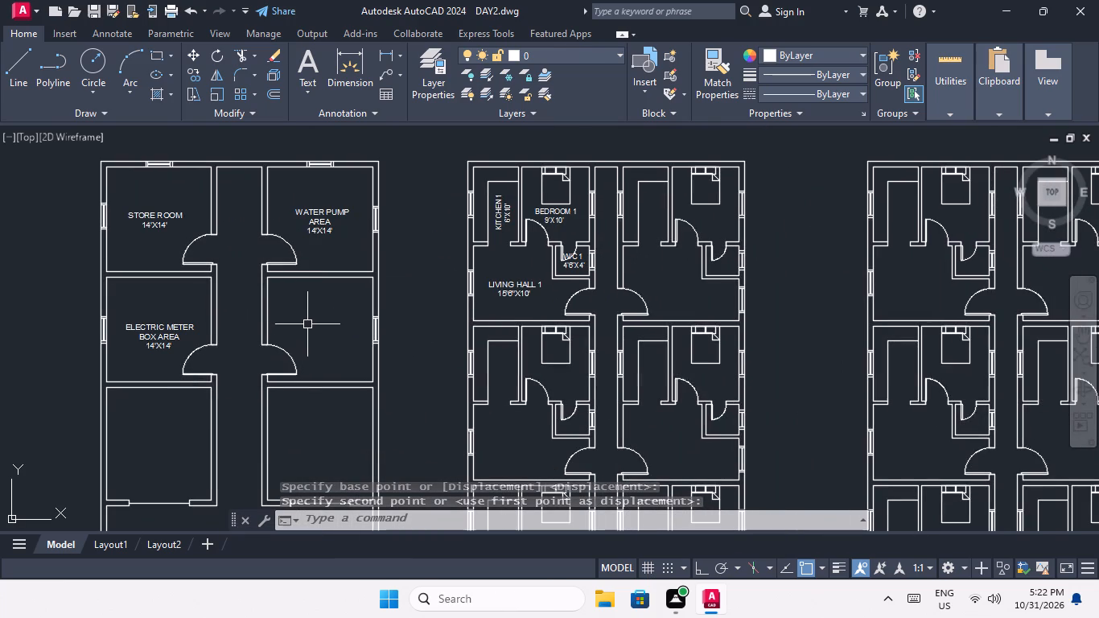
middle_click(307, 334)
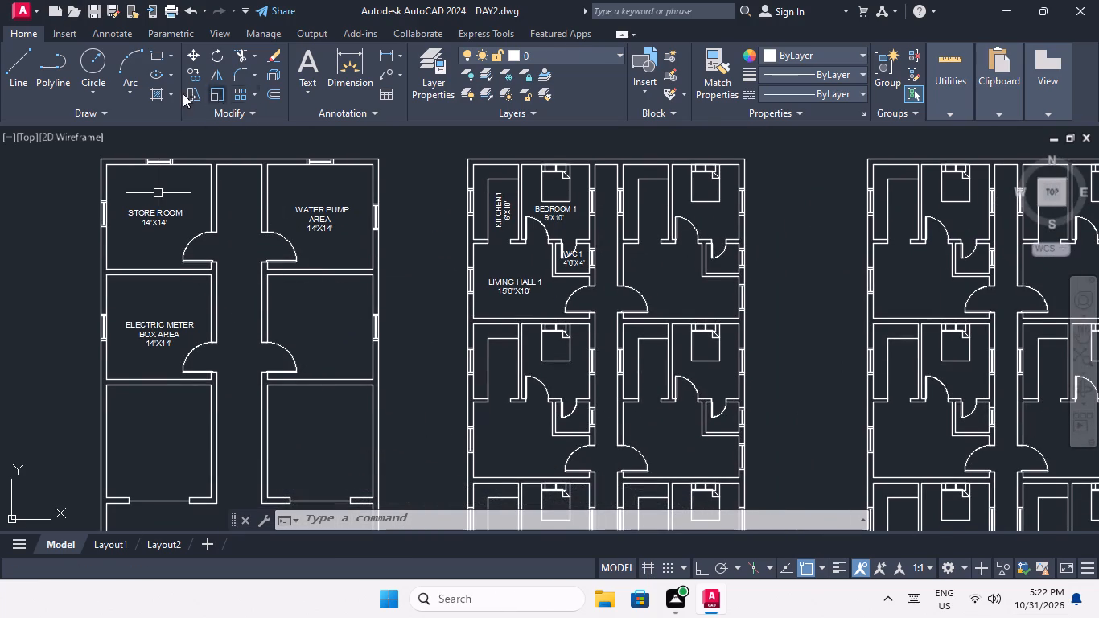
click(309, 67)
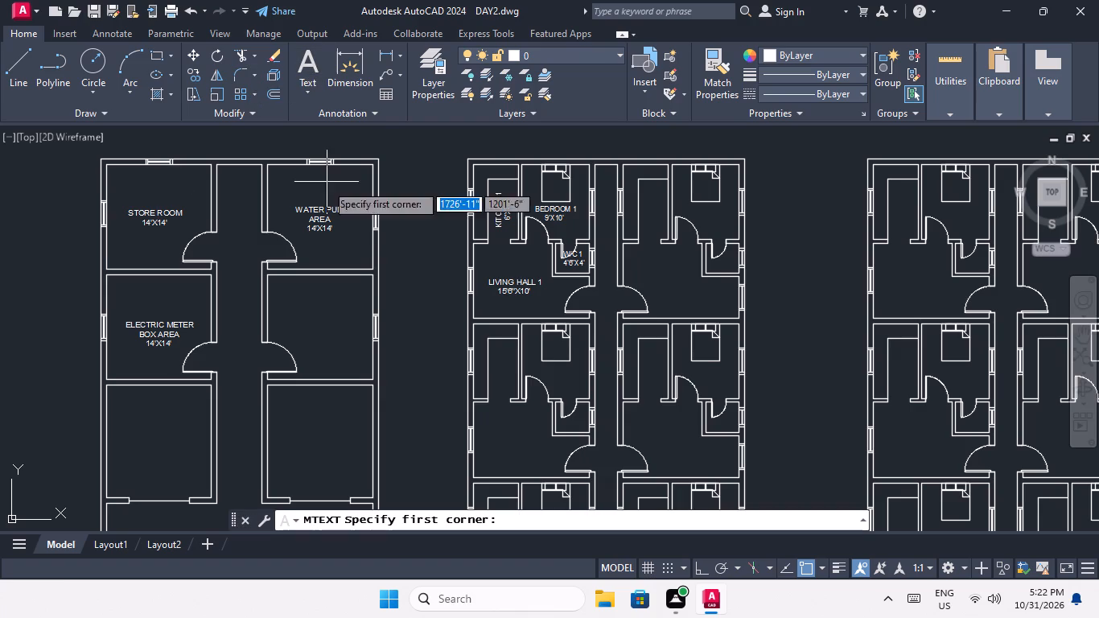
scroll(311, 346, up, 4)
middle_drag(293, 318, 209, 317)
scroll(207, 305, down, 4)
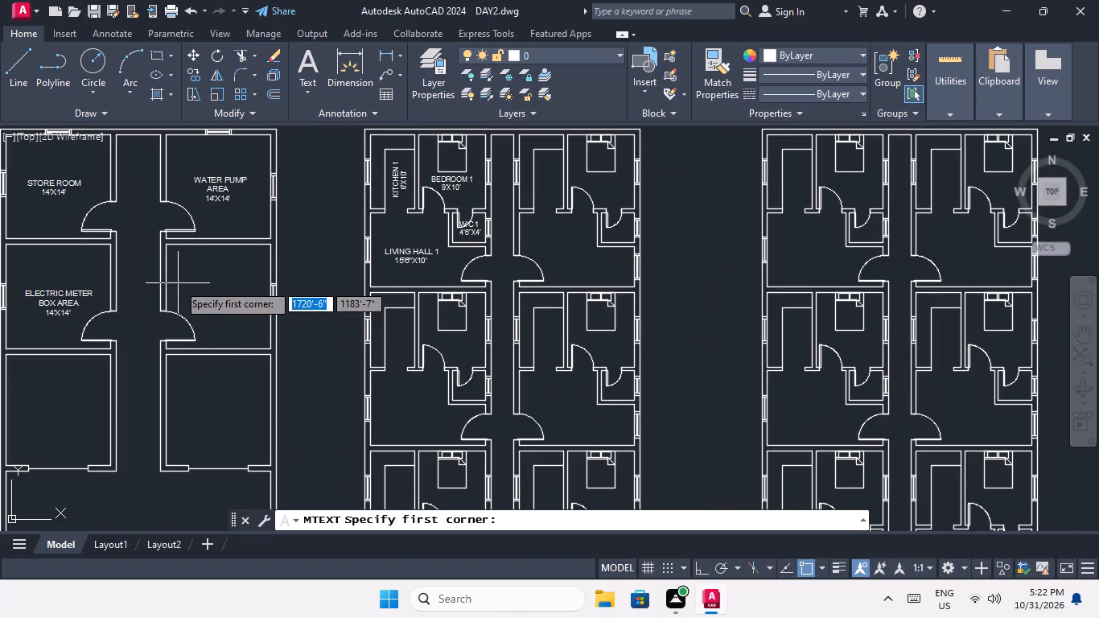
drag(179, 286, 213, 315)
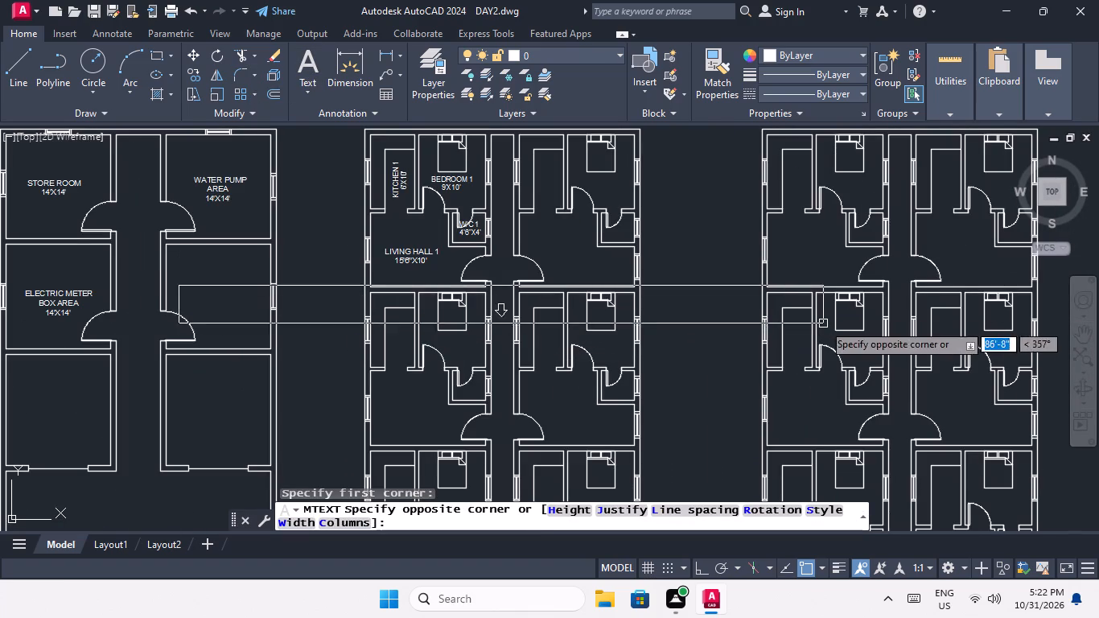
click(823, 323)
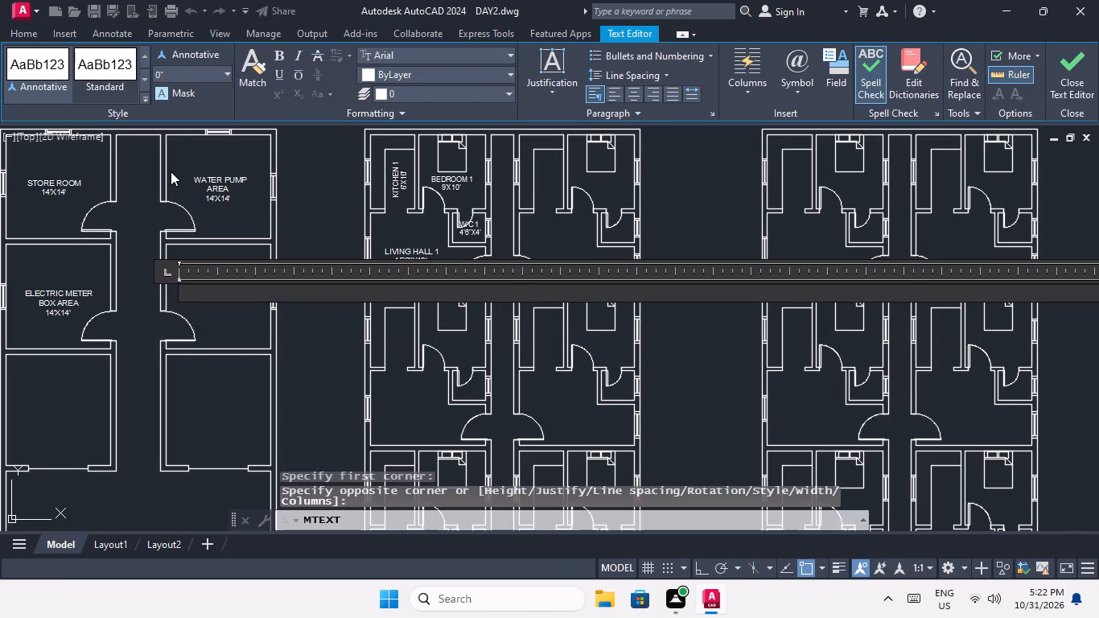
click(167, 74)
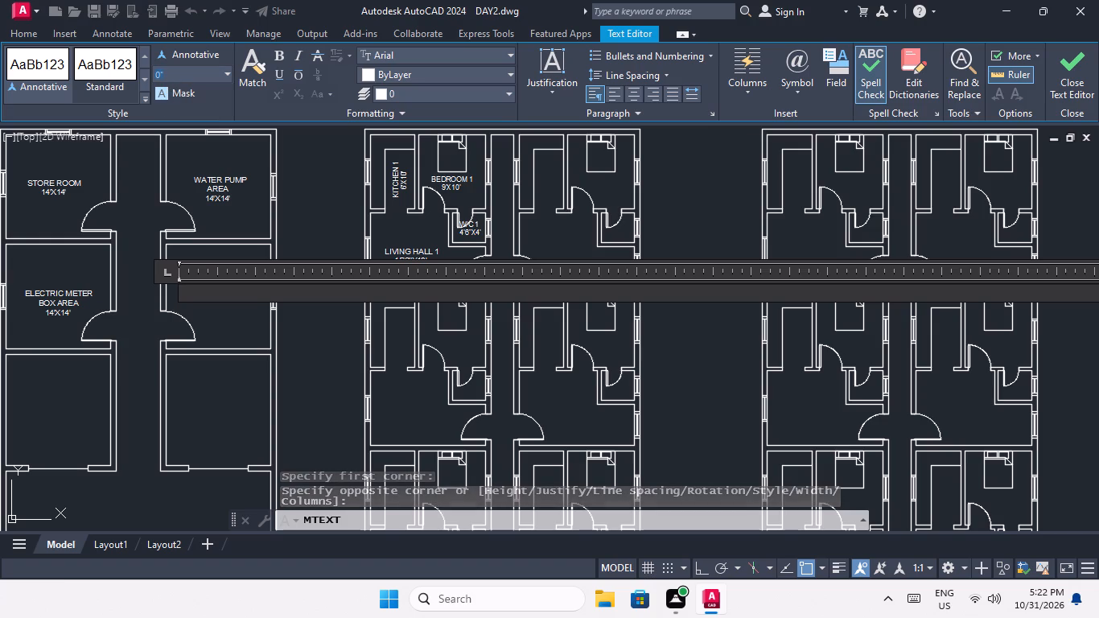
text(9")
key(Return)
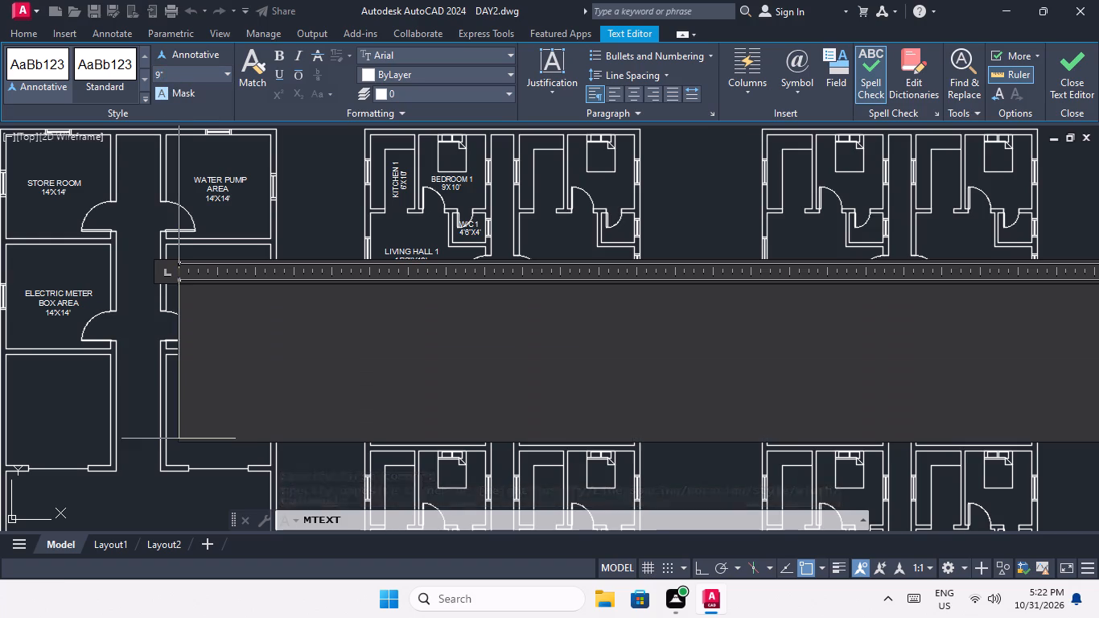
text(RE)
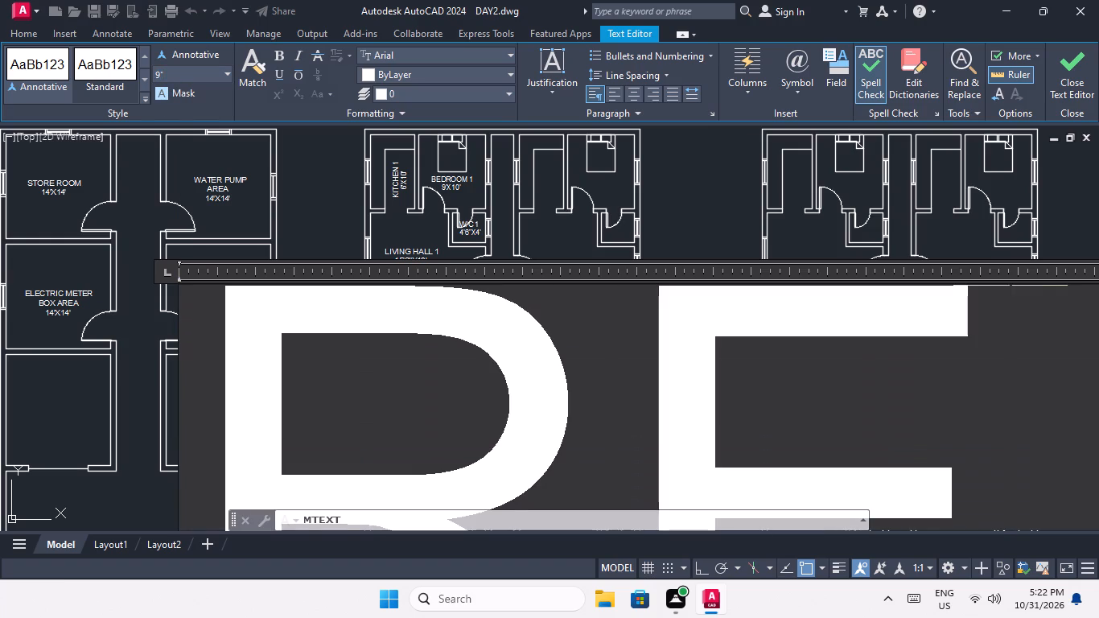
text(NTAL)
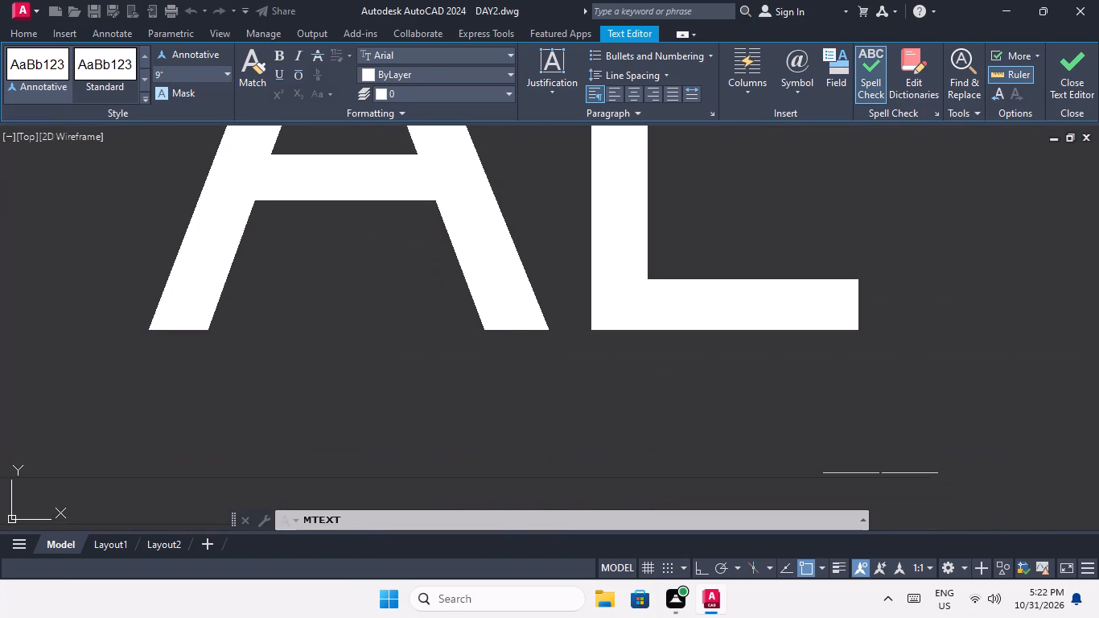
key(space)
text(AREA)
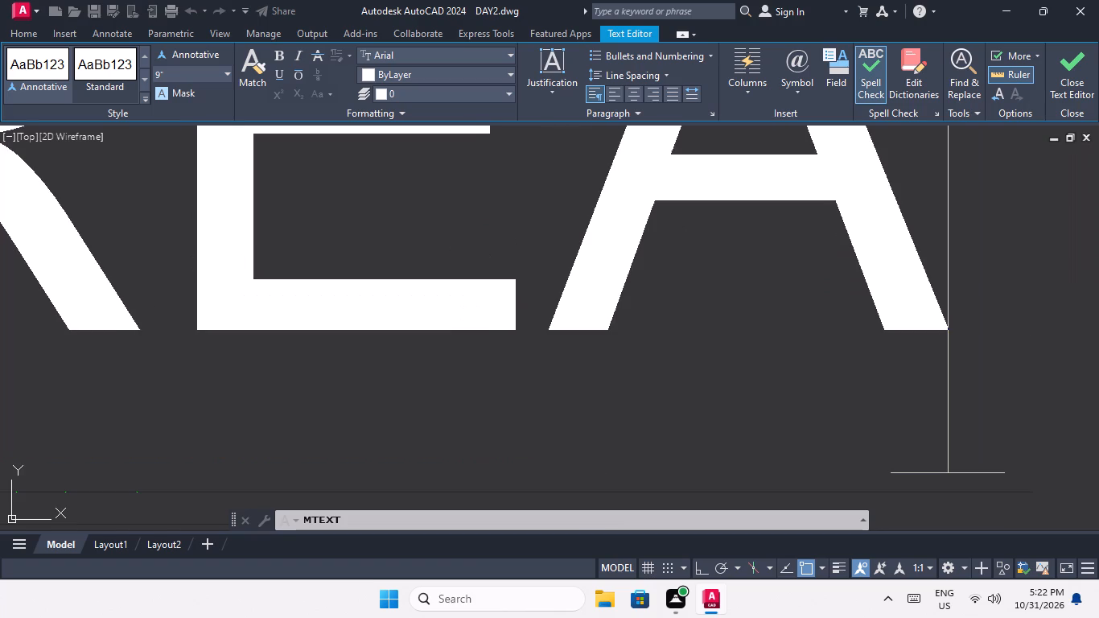
Add the size 14'X14' as the second line of the RENTAL AREA label.
scroll(478, 329, down, 5)
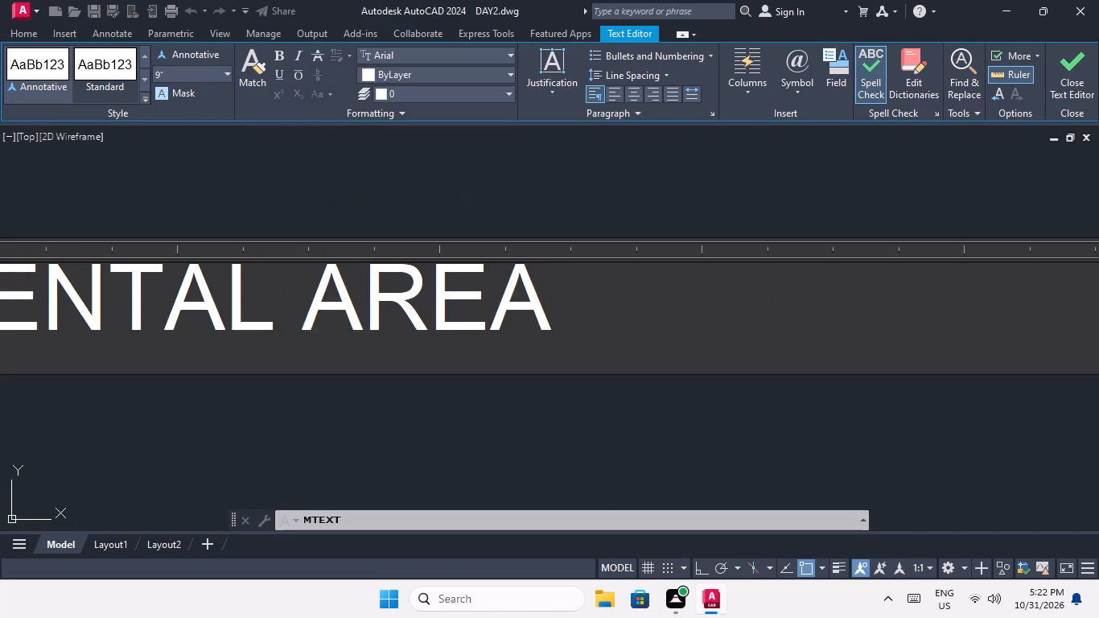
key(Return)
text(1414)
key(apostrophe)
key(Left)
key(Left)
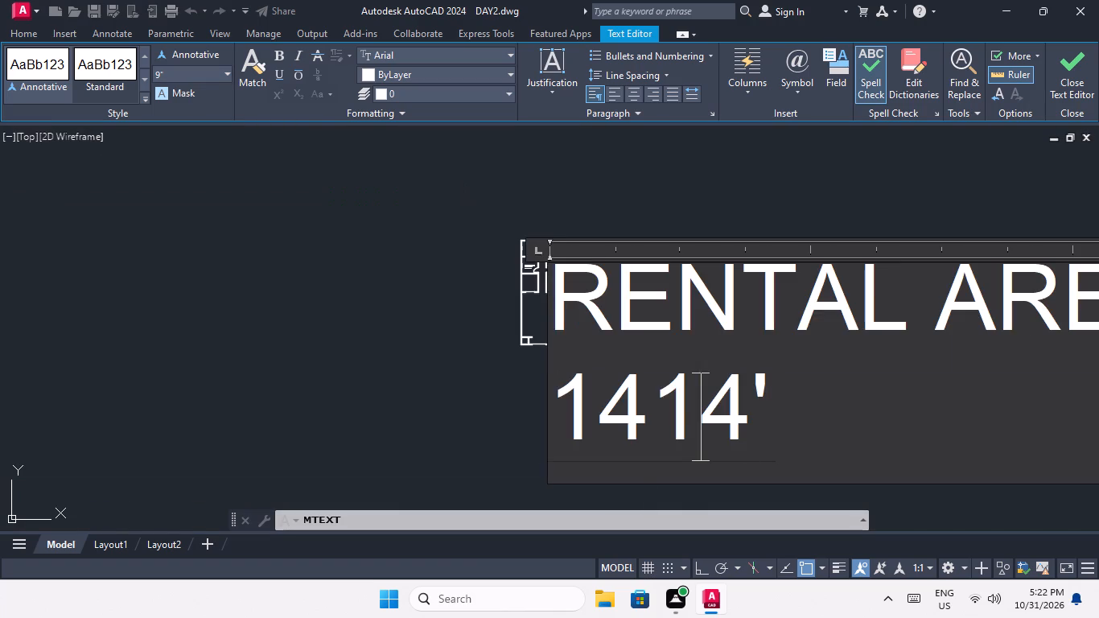
key(Left)
key(Left)
key(Right)
key(apostrophe)
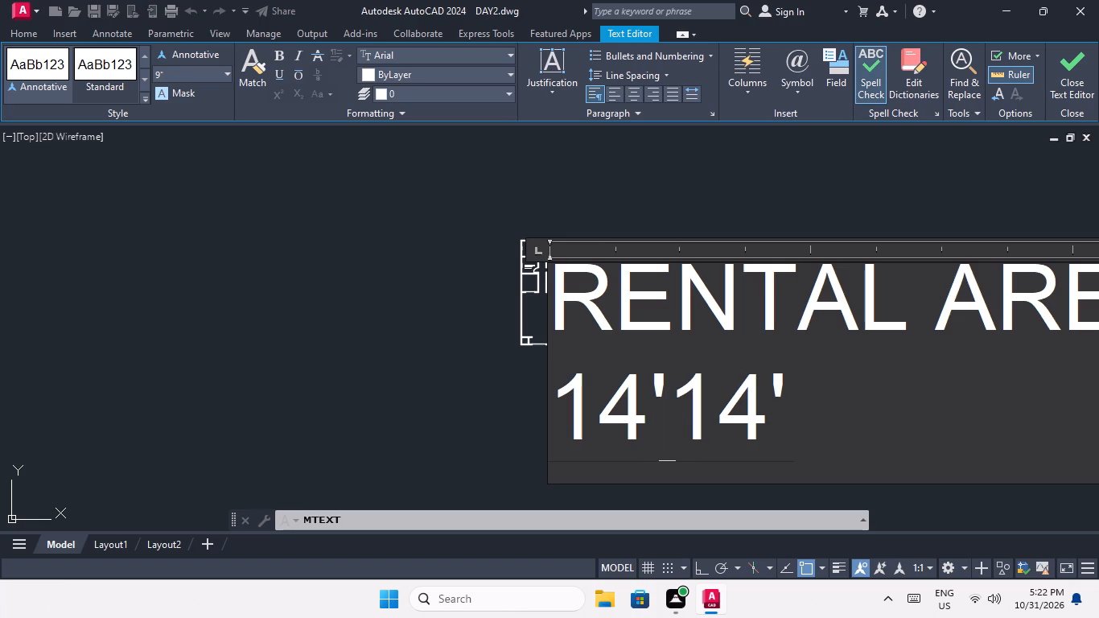
key(x)
Indent the 14'X14' line with six spaces to centre it beneath RENTAL AREA and finish the text.
key(Left)
key(Left)
key(Left)
key(Left)
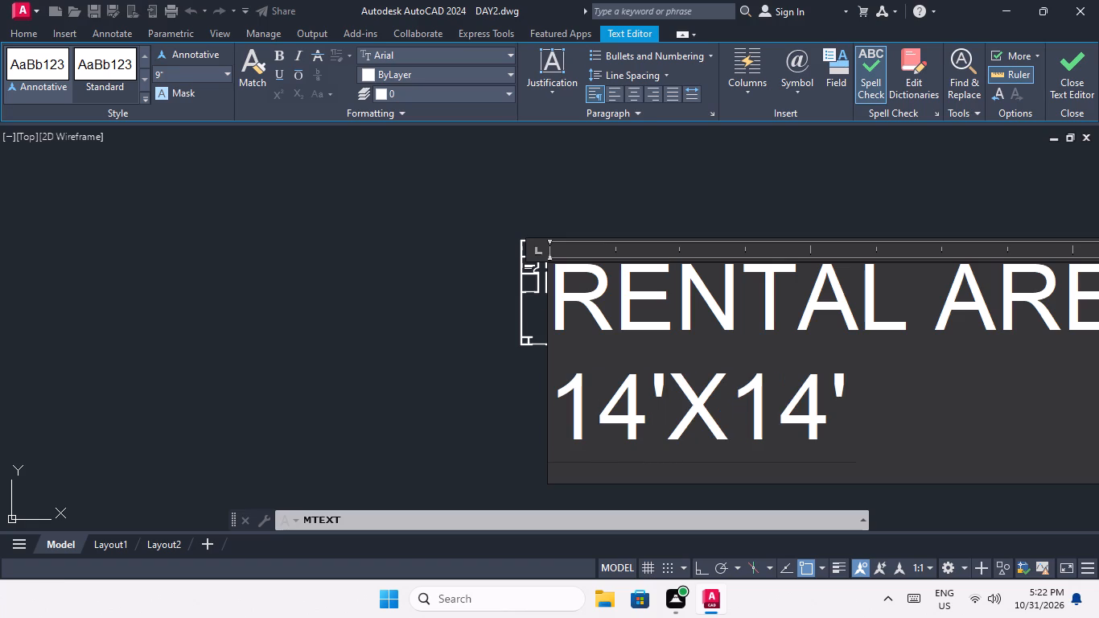
scroll(721, 439, down, 3)
key(space)
key(space)
key(space)
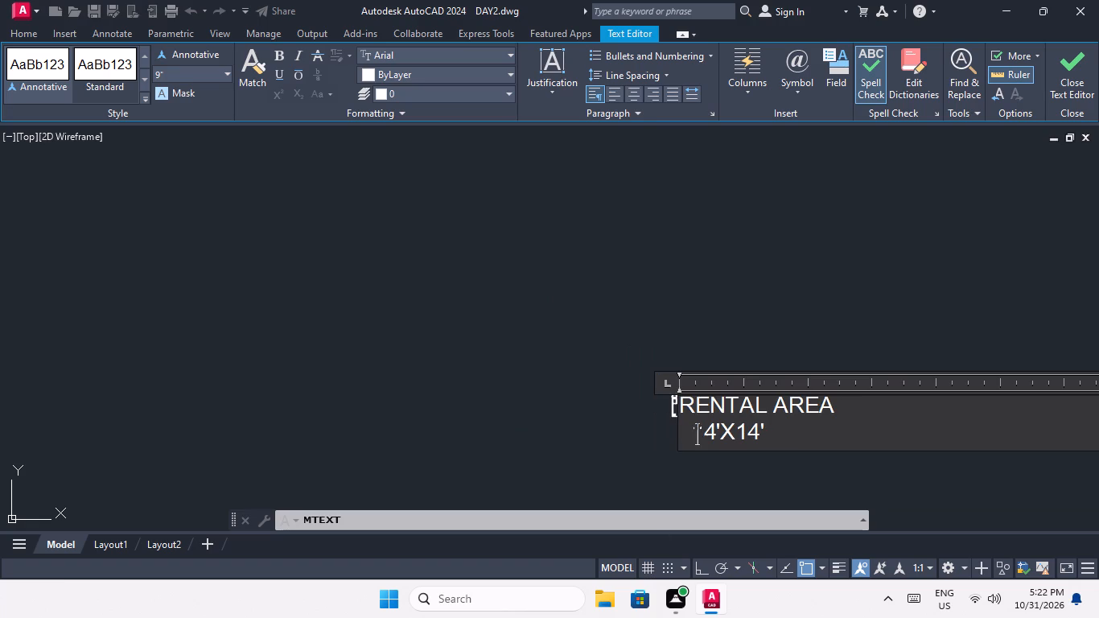
key(space)
key(space)
key(space)
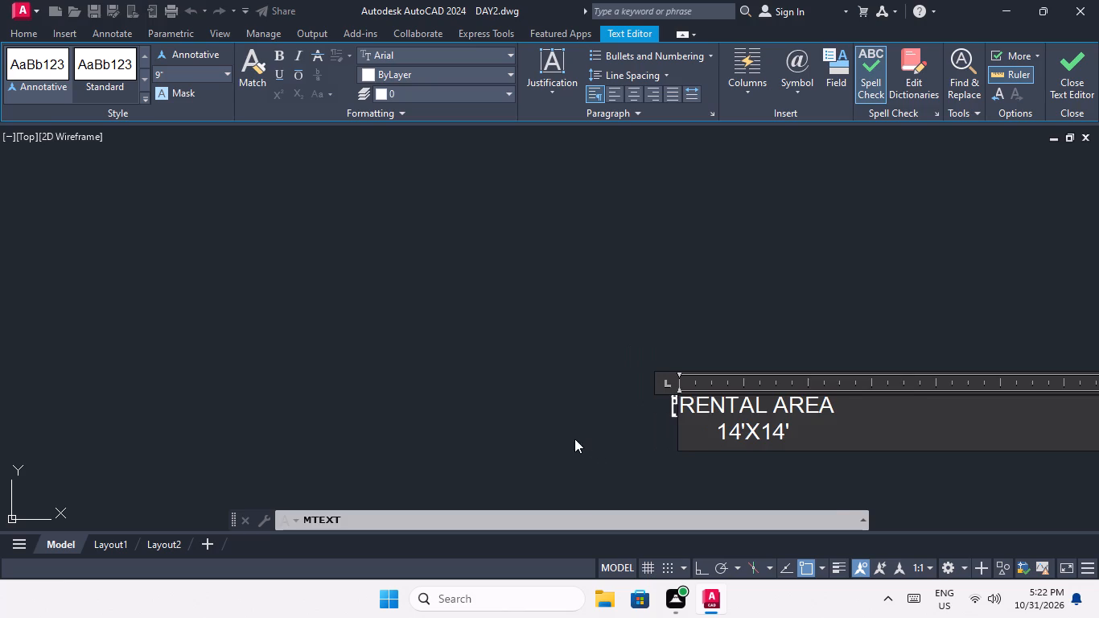
click(567, 427)
Move the RENTAL AREA label right and slightly downward to the centre of its room.
scroll(768, 393, up, 3)
scroll(439, 439, up, 4)
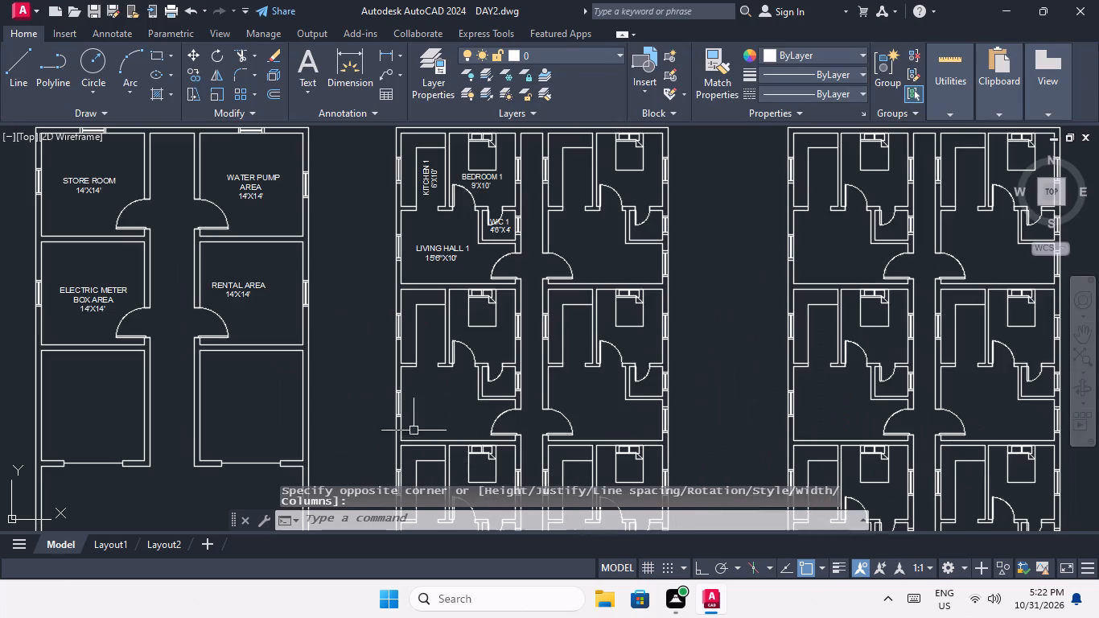
scroll(227, 266, up, 2)
drag(307, 365, 306, 366)
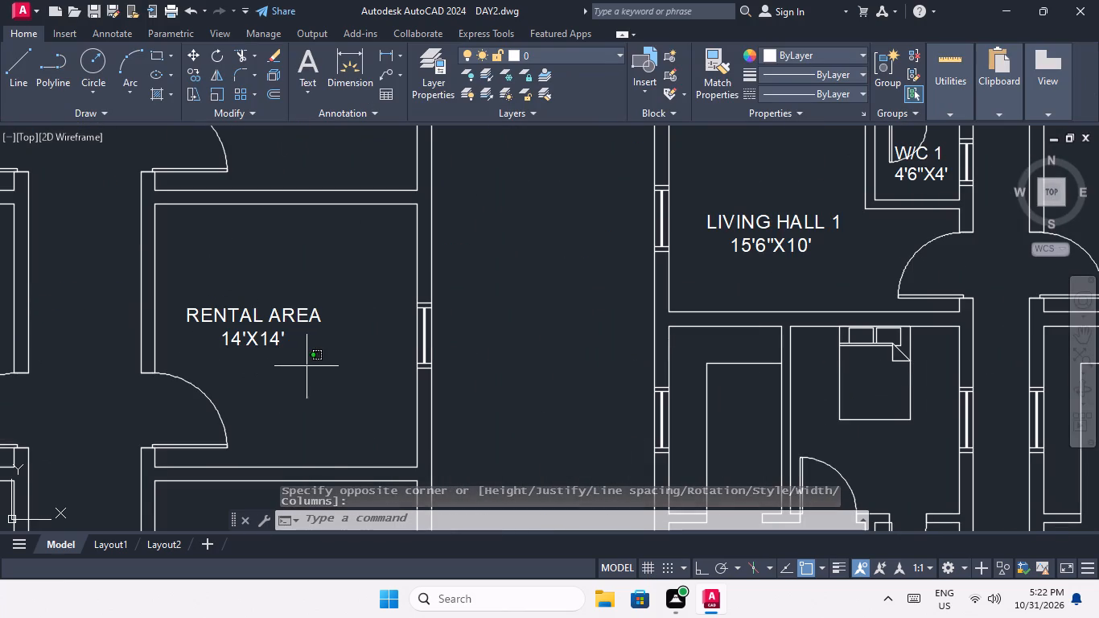
drag(306, 366, 261, 340)
click(230, 261)
click(192, 51)
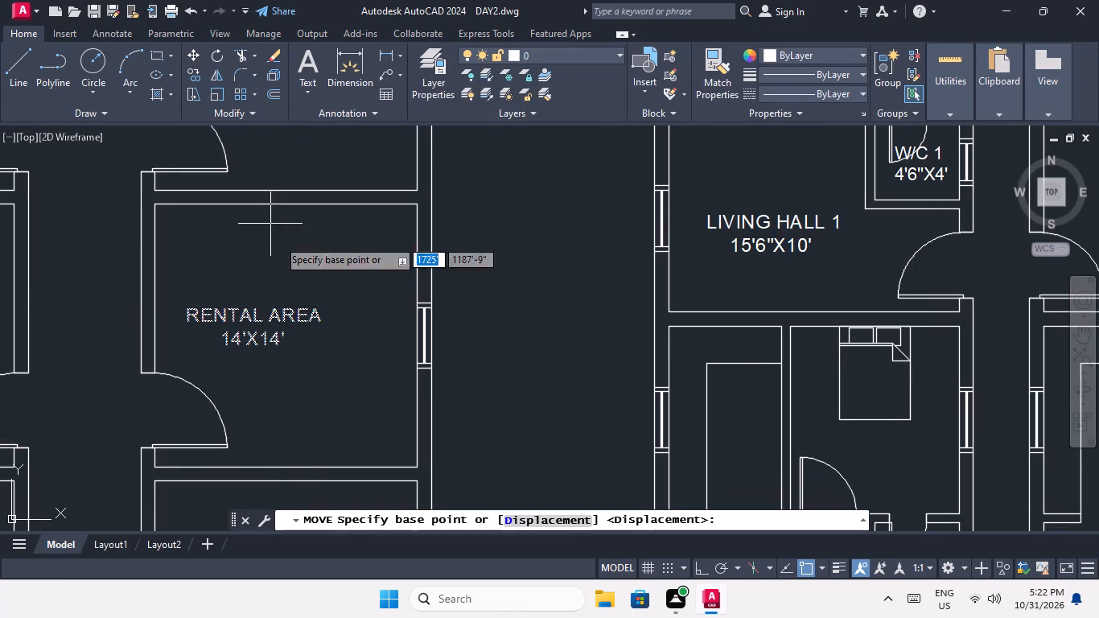
click(230, 344)
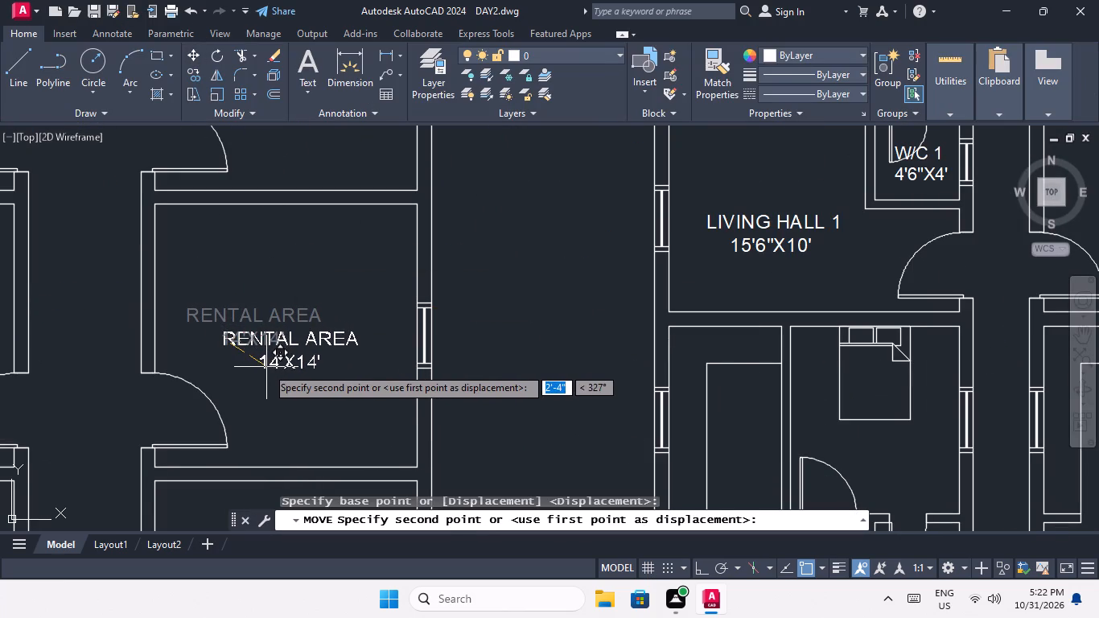
click(274, 365)
Start a multiline text in the room below ELECTRIC METER BOX AREA with a 9" text height and enter SHOP 1.
scroll(274, 305, down, 2)
middle_drag(259, 345, 293, 301)
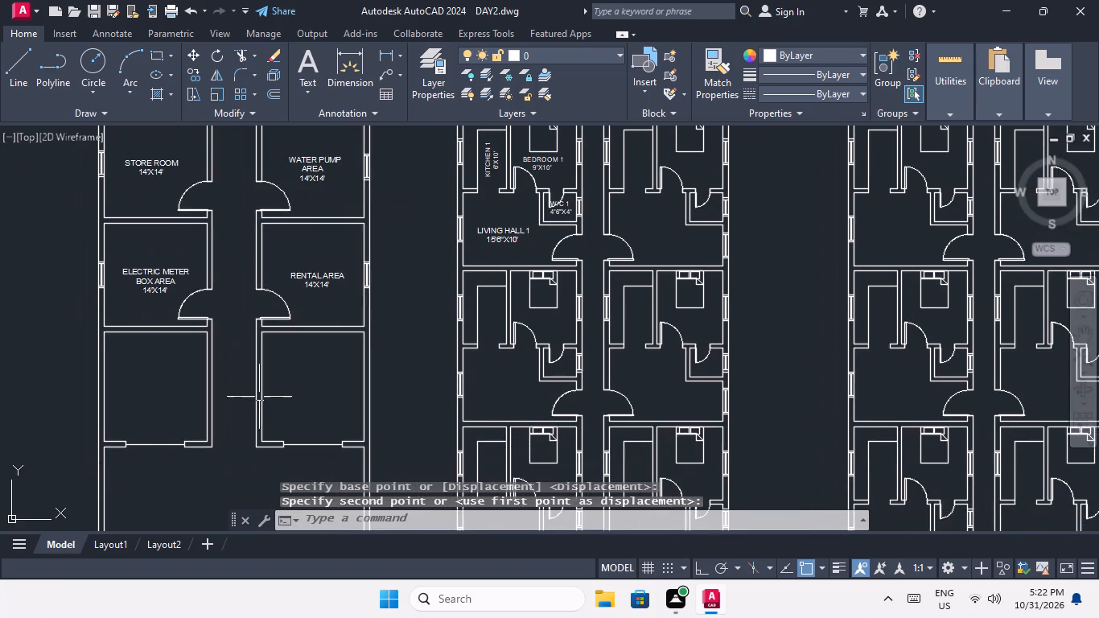
middle_drag(254, 398, 266, 320)
scroll(268, 321, down, 1)
scroll(211, 340, up, 2)
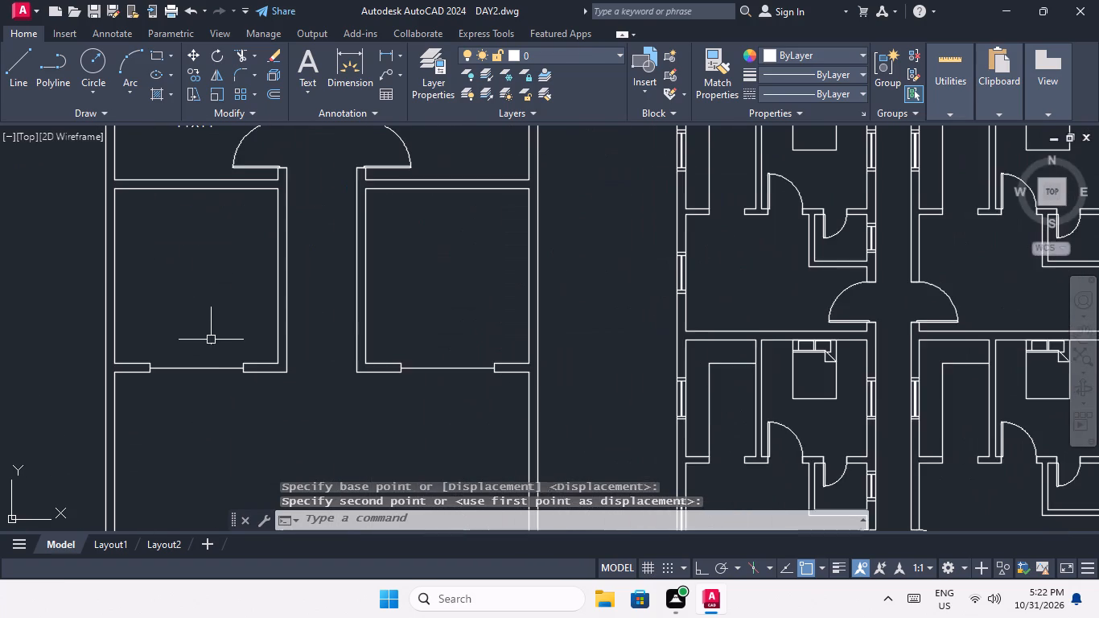
middle_drag(221, 336, 240, 368)
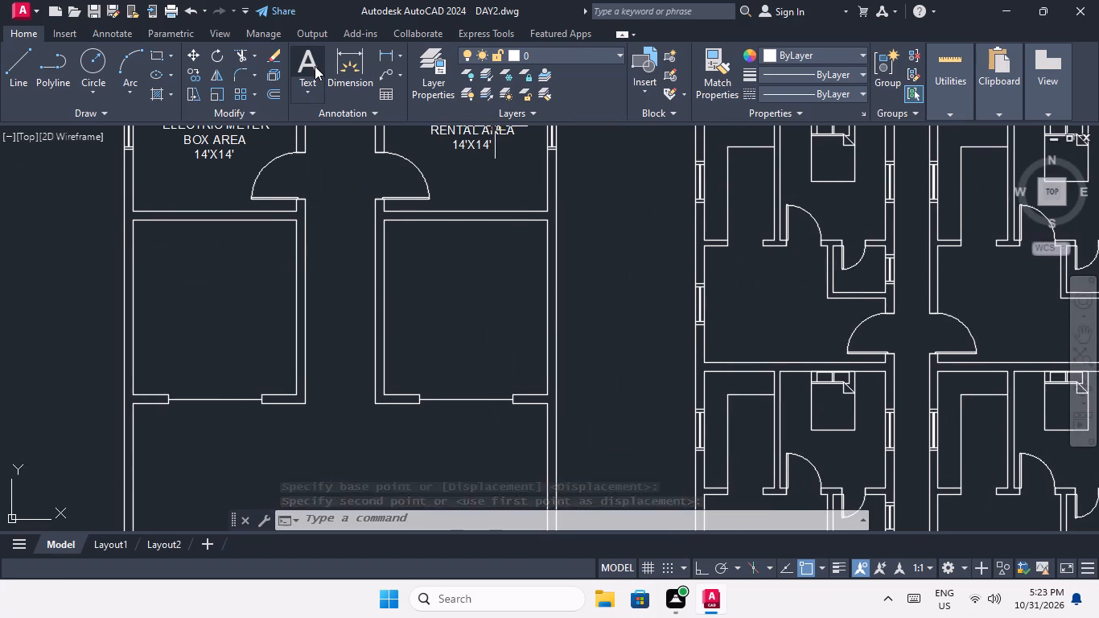
click(315, 66)
scroll(177, 294, up, 1)
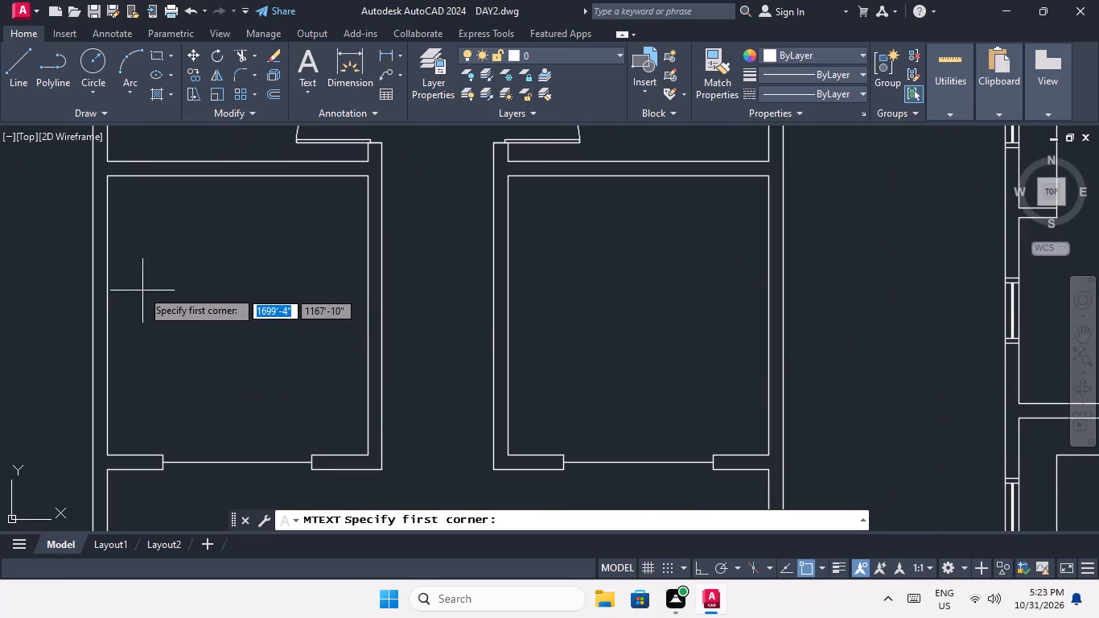
drag(137, 285, 182, 299)
click(964, 323)
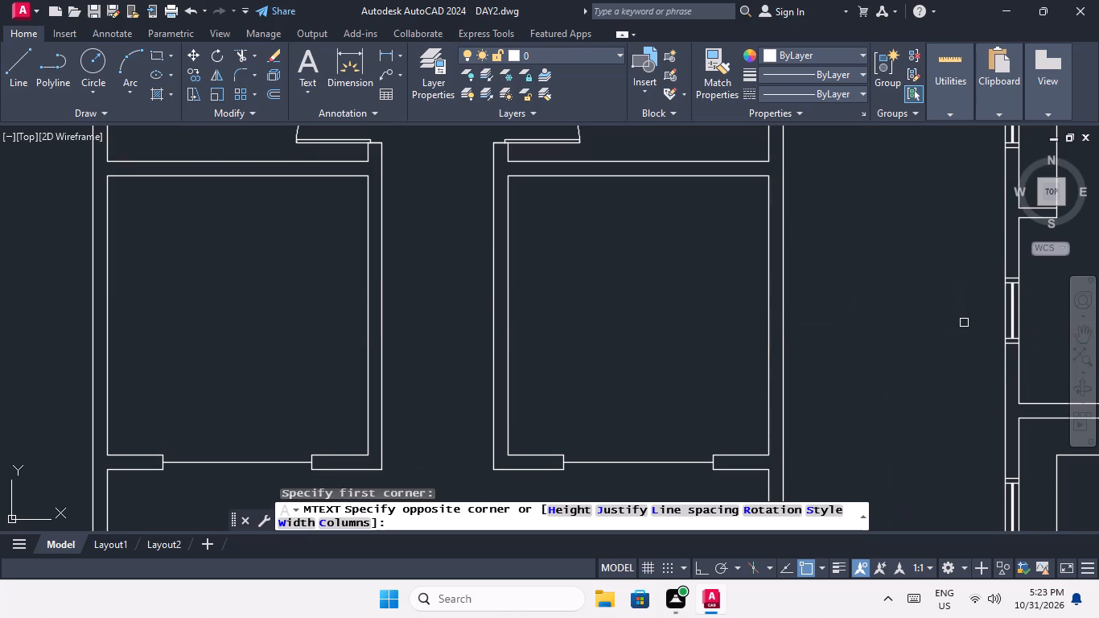
click(183, 75)
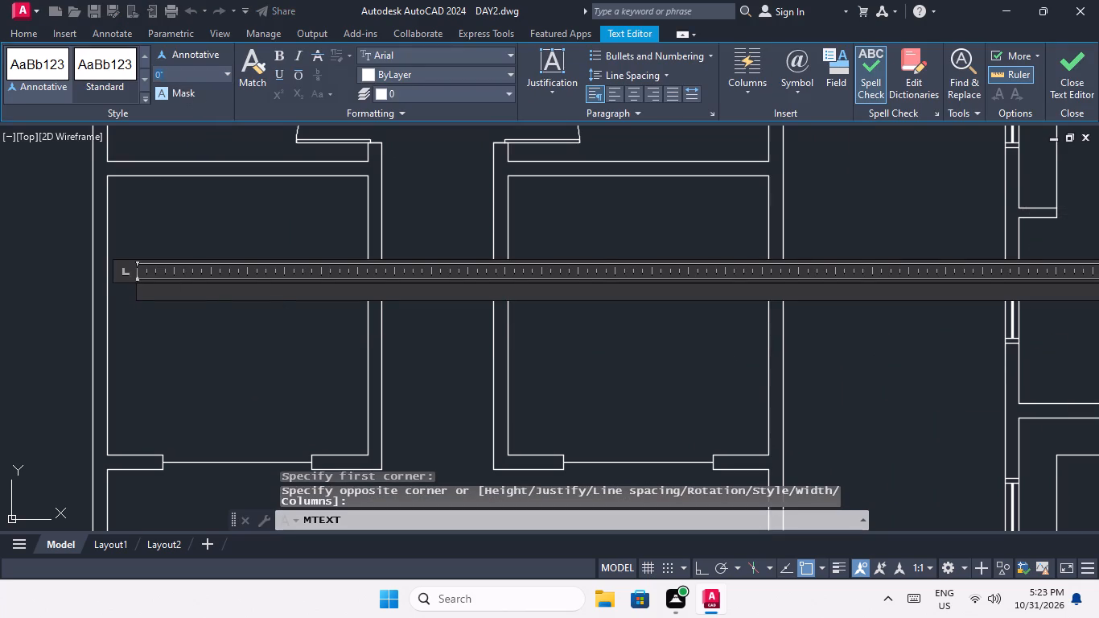
text(9")
key(Return)
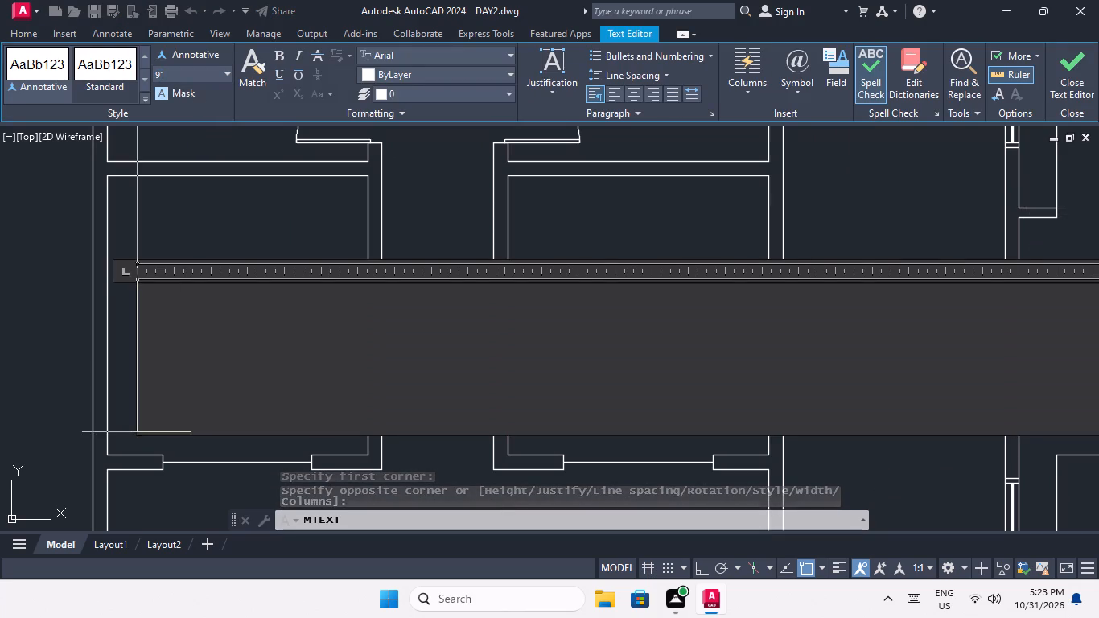
text(SHOP)
scroll(387, 289, down, 4)
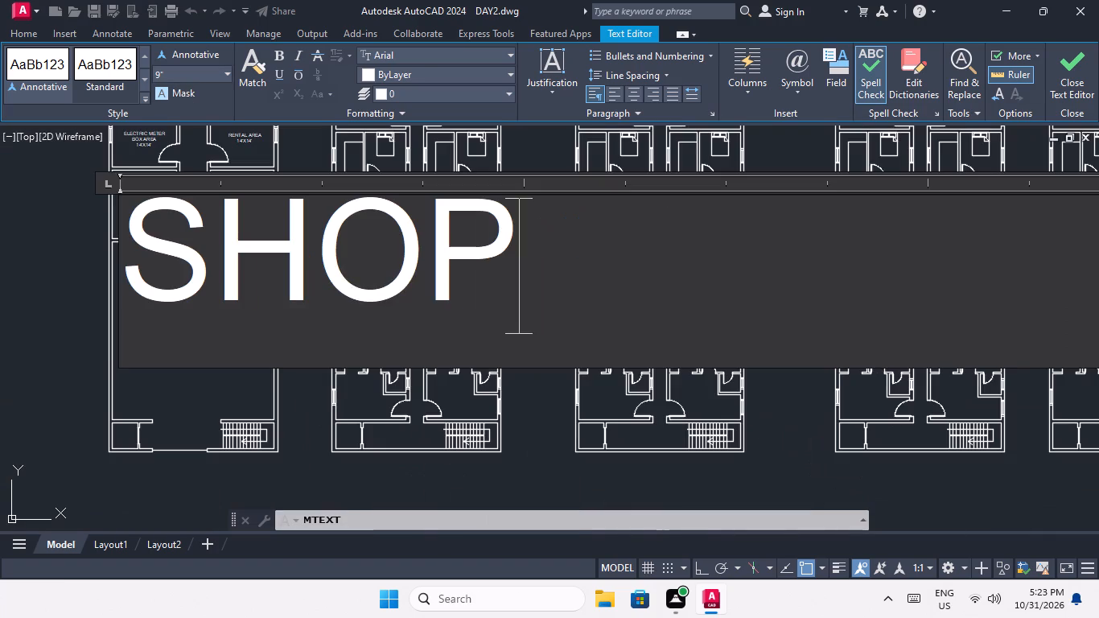
key(space)
key(1)
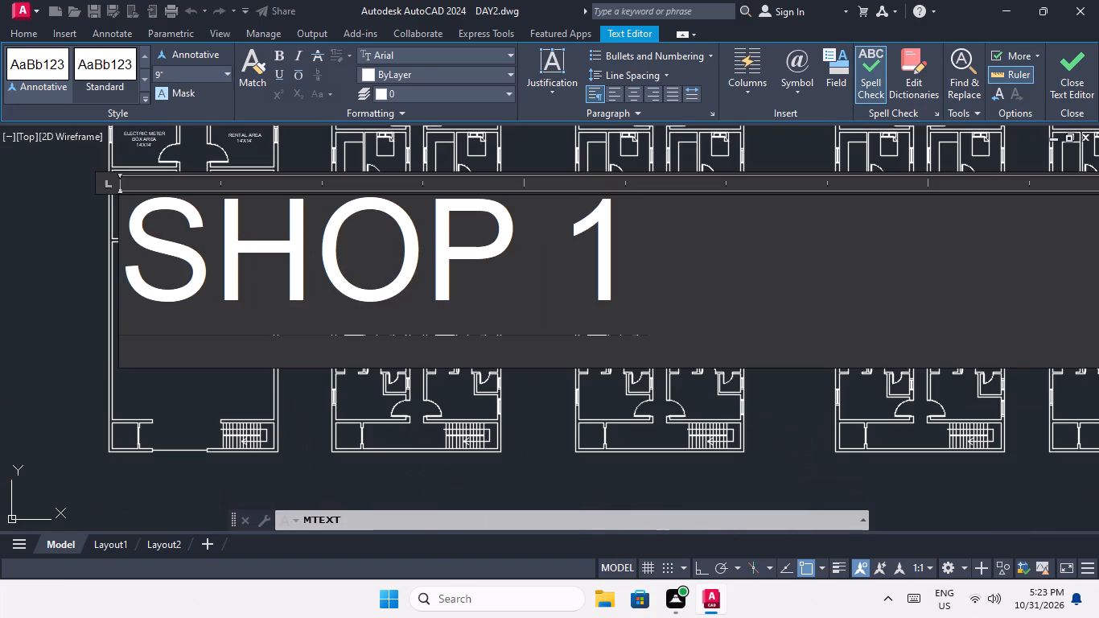
Add the size 14'X14' as the second line of the SHOP 1 label and finish the text.
key(Return)
text(1414)
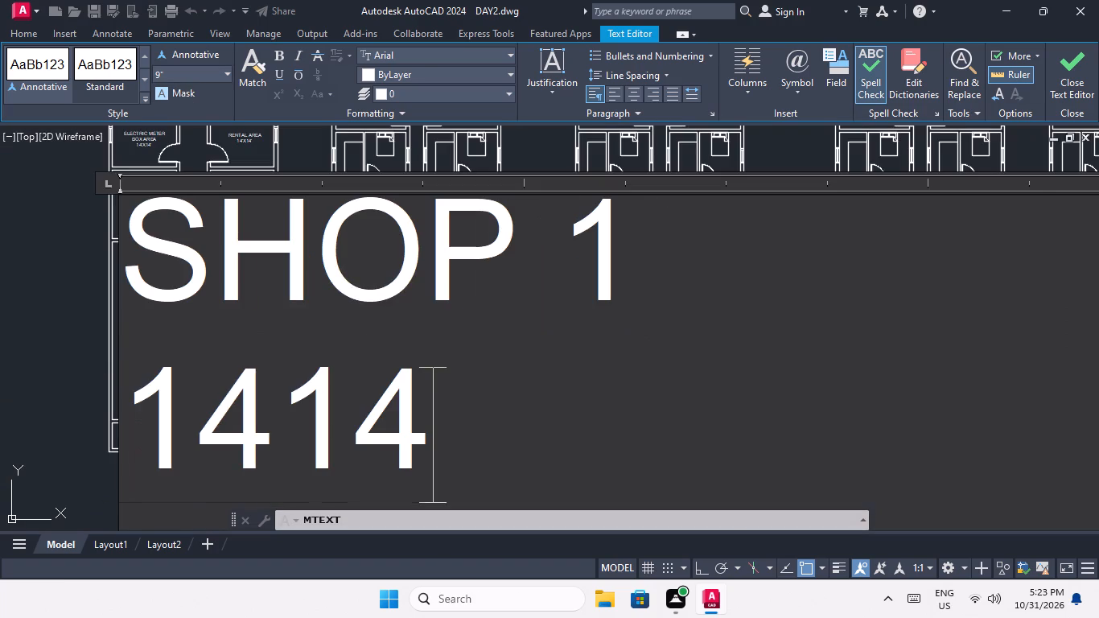
key(apostrophe)
key(Left)
key(Left)
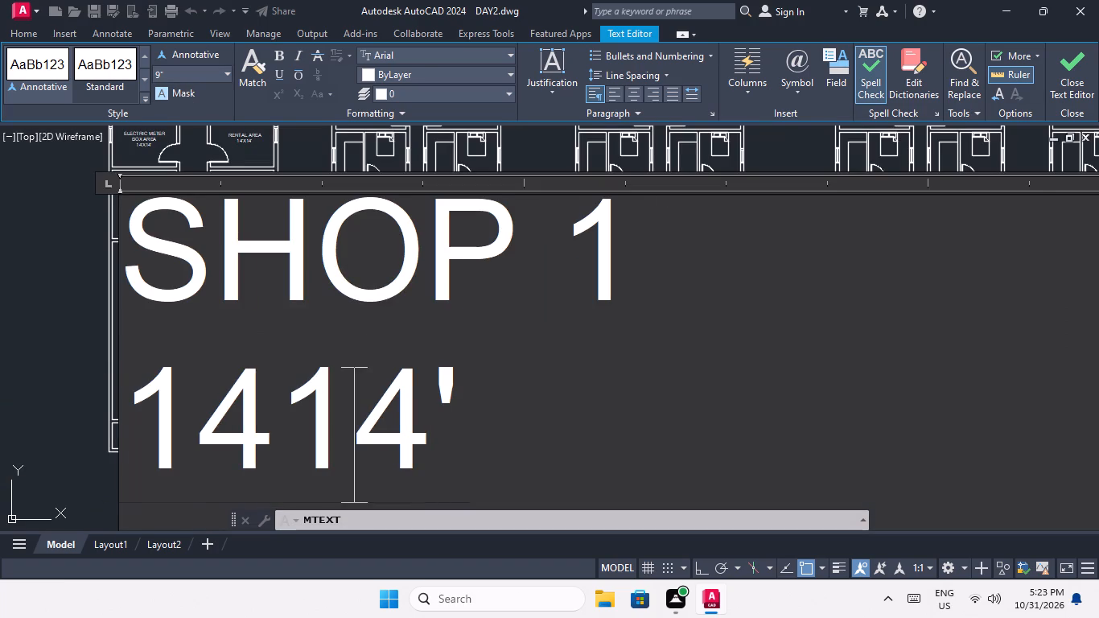
key(Left)
key(apostrophe)
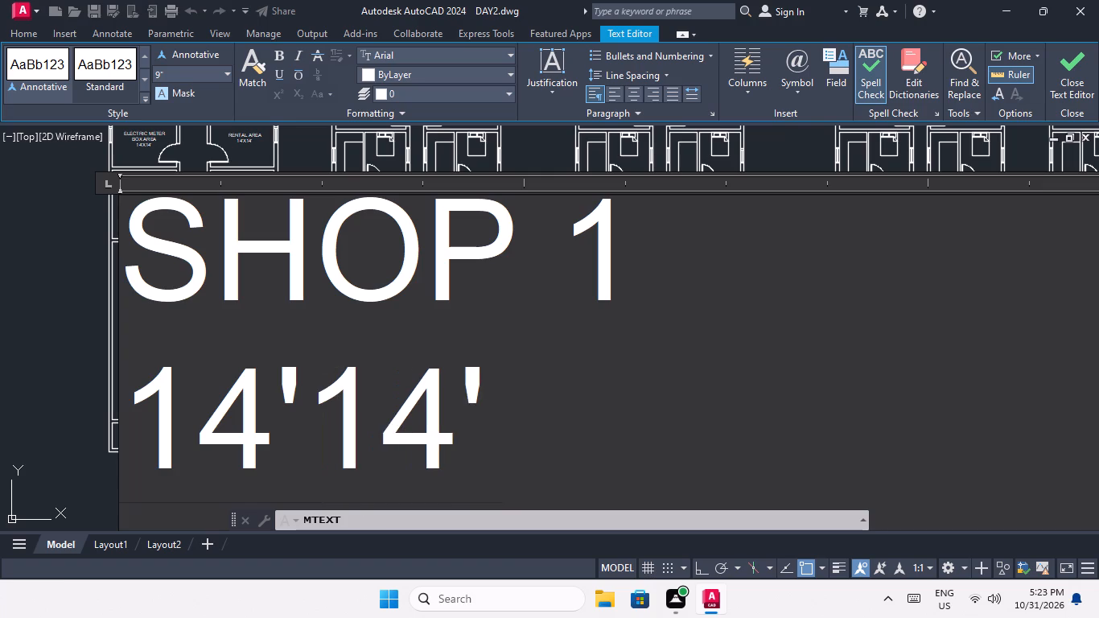
key(x)
key(Left)
key(Left)
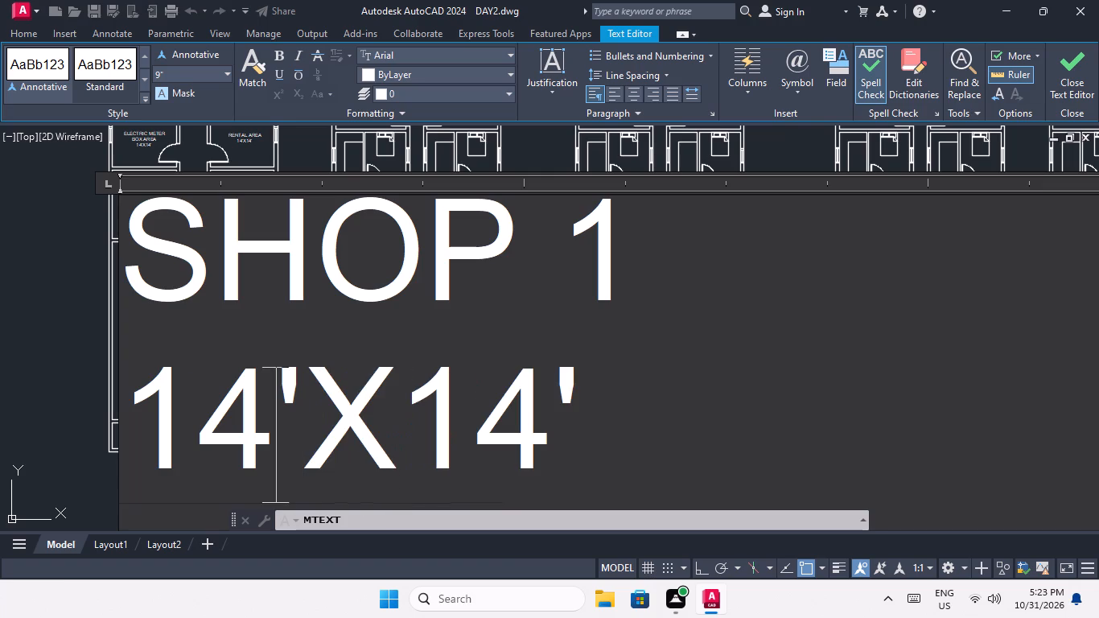
key(Left)
key(Left)
key(space)
key(BackSpace)
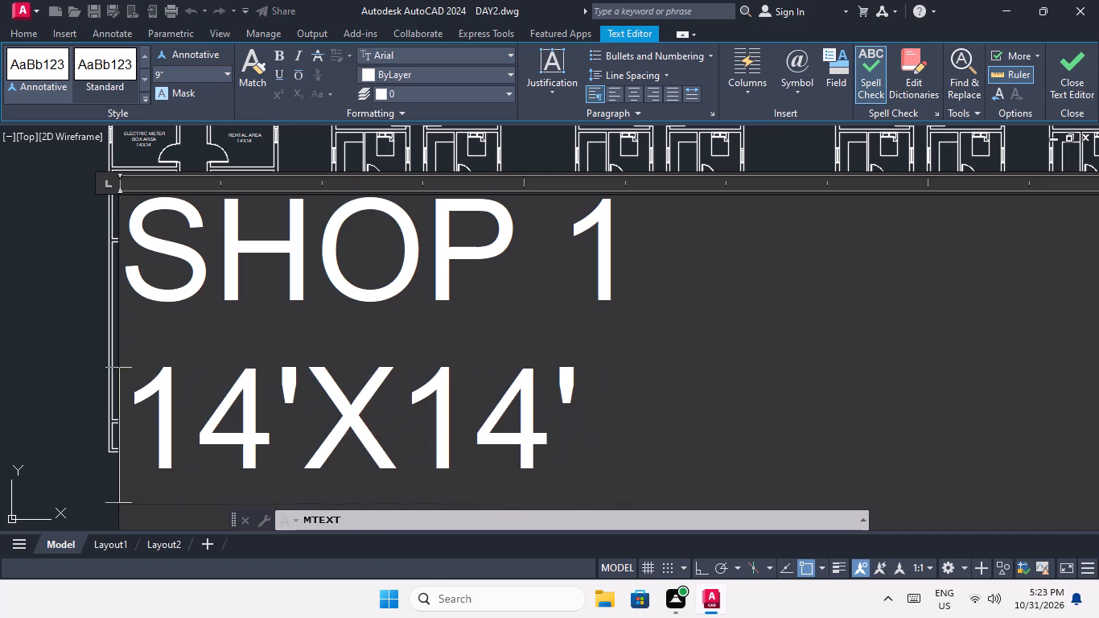
click(18, 307)
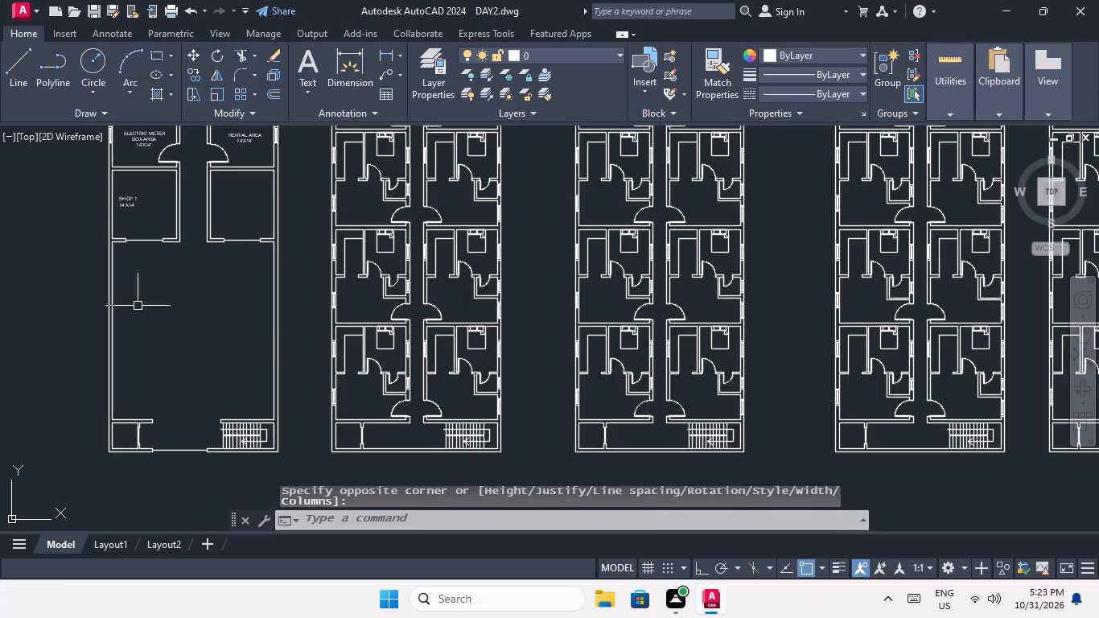
Move the SHOP 1 label about 4' right and slightly downward, towards the centre of its room.
scroll(113, 196, up, 4)
middle_drag(137, 225, 155, 270)
drag(257, 340, 237, 326)
click(187, 249)
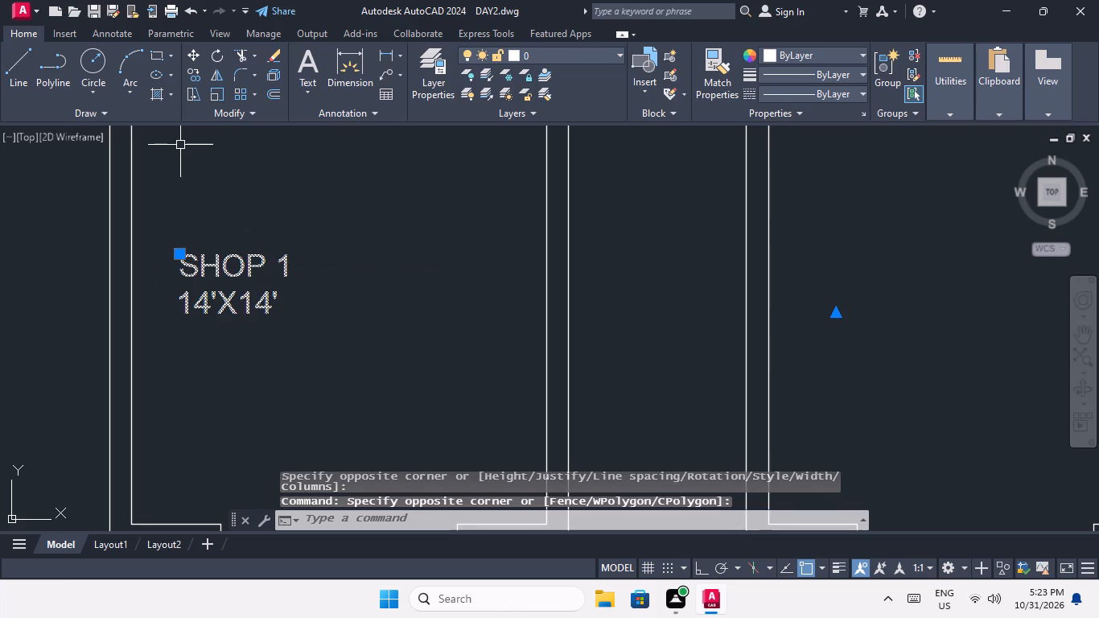
click(188, 57)
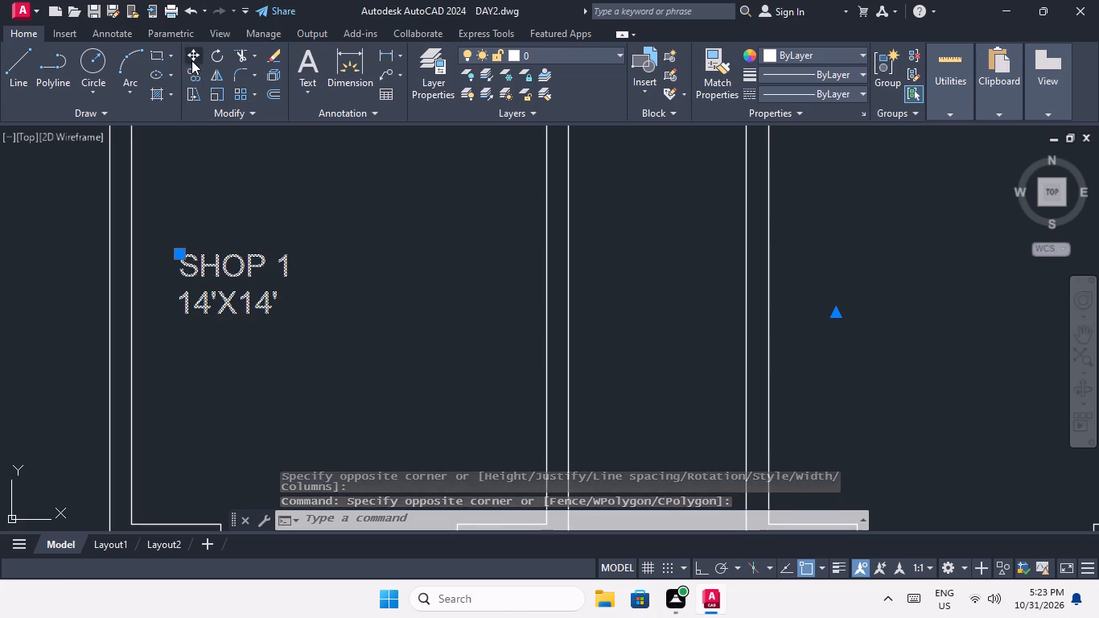
drag(179, 314, 187, 315)
scroll(216, 307, down, 2)
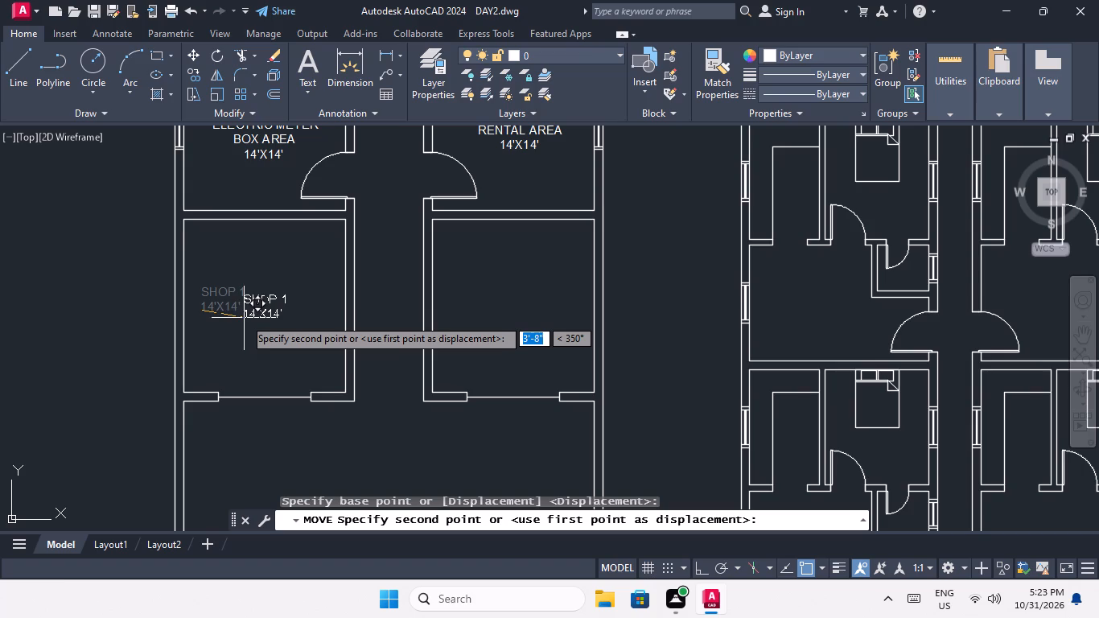
click(248, 319)
Edit the SHOP 1 label so its first line reads RENTAL SHOP 1.
scroll(258, 319, up, 2)
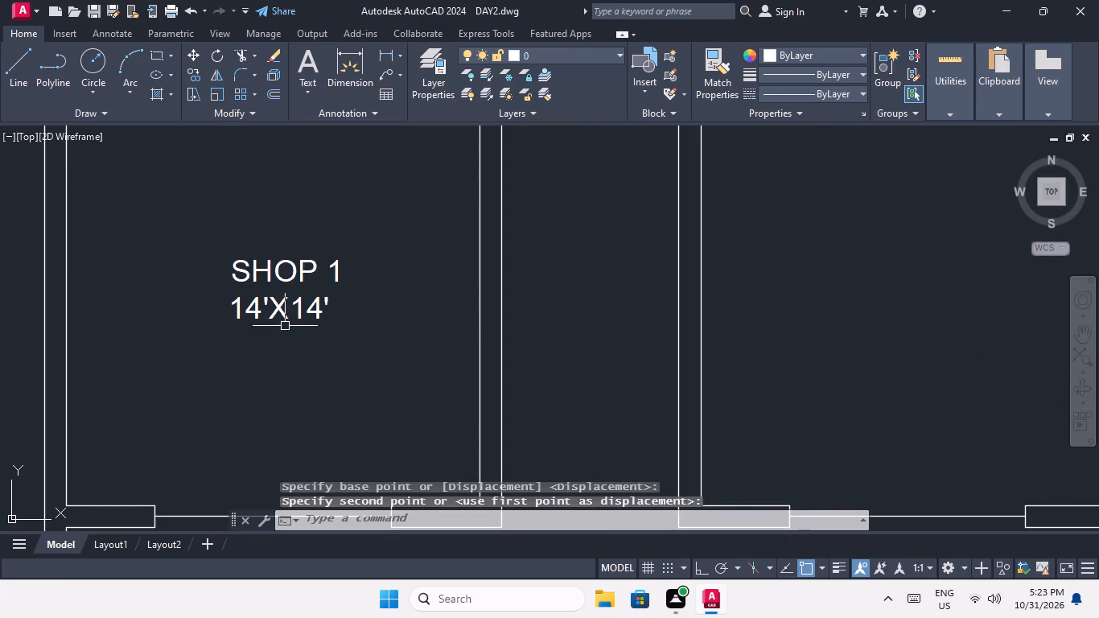
double_click(275, 313)
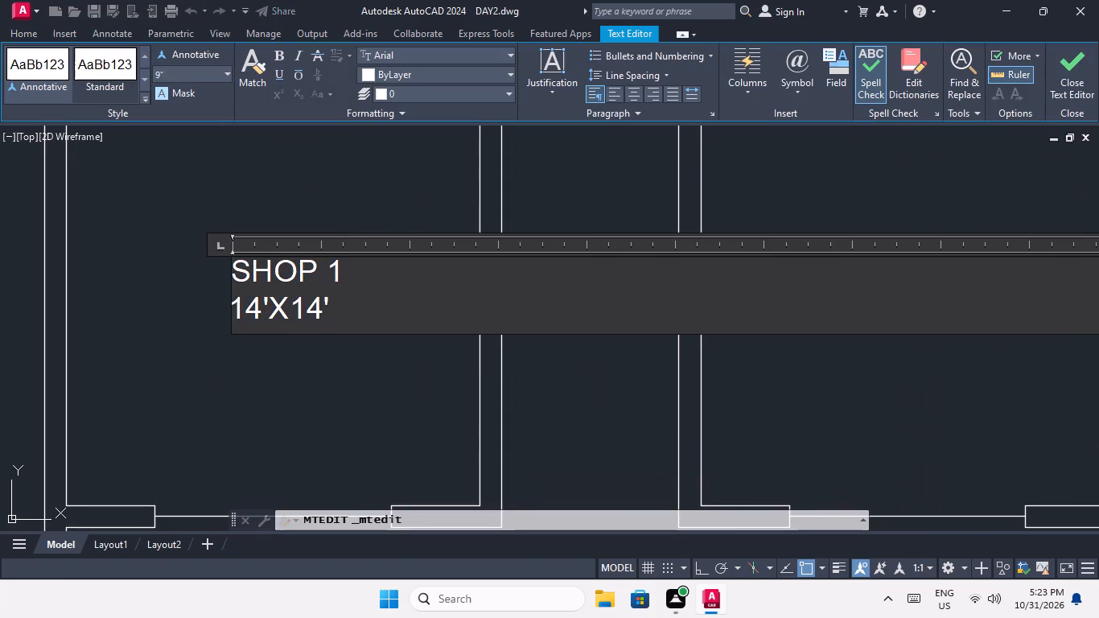
click(313, 275)
key(Left)
key(Left)
key(Left)
key(Left)
text(RE)
text(NTAL)
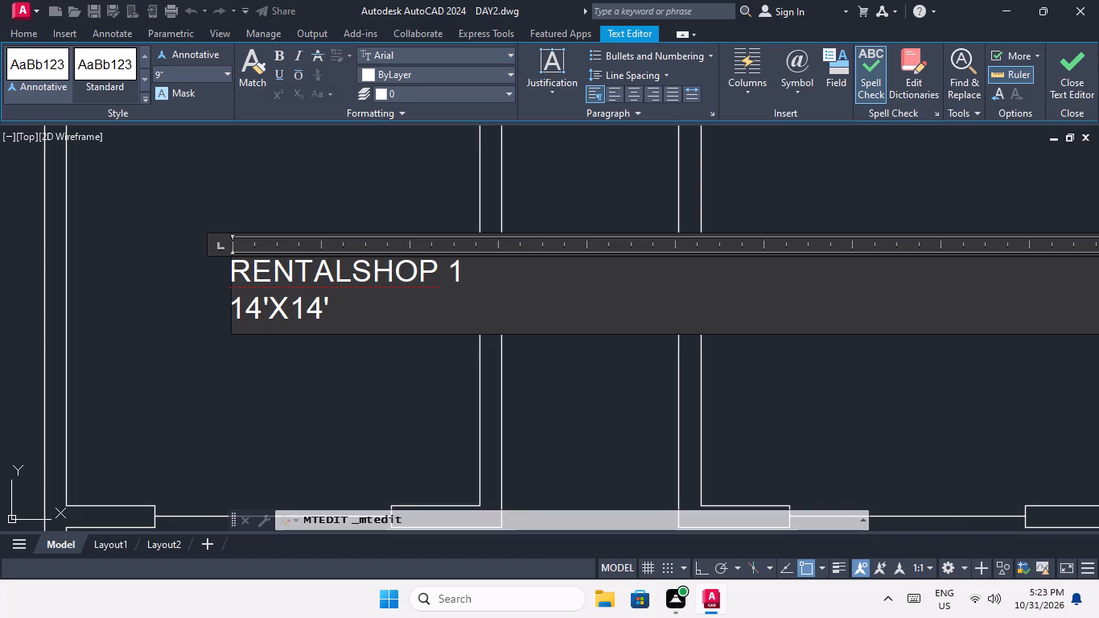
key(space)
Indent the 14'X14' line with seven spaces to centre it beneath RENTAL SHOP 1 and finish the text.
key(Down)
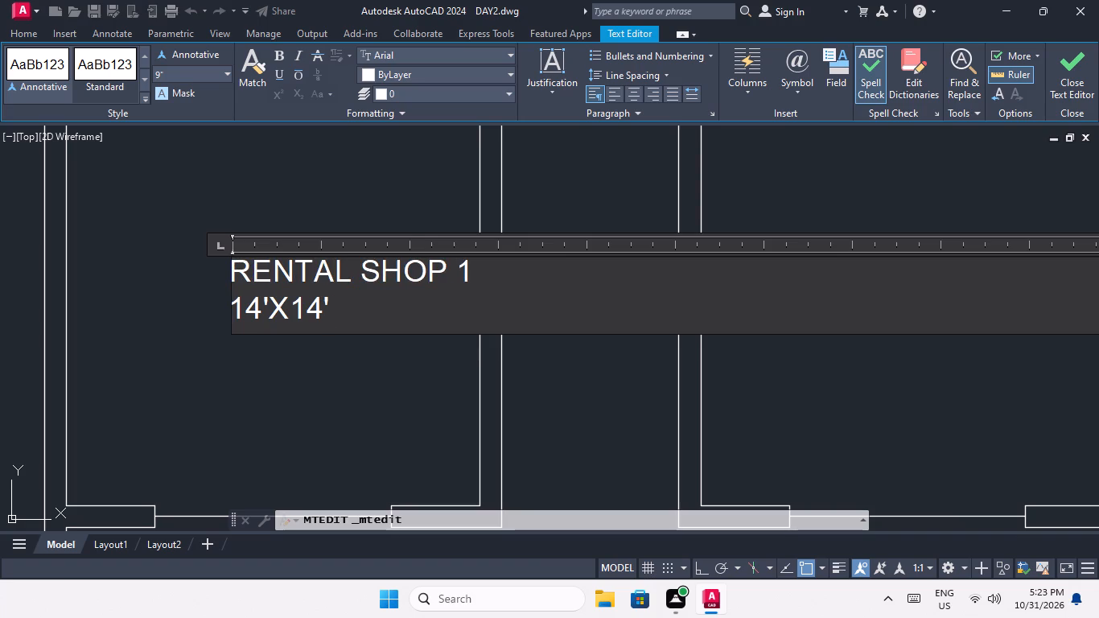
key(Left)
key(Left)
key(Left)
key(Left)
key(Left)
key(Left)
key(space)
key(BackSpace)
key(Left)
key(space)
key(space)
key(space)
key(space)
key(space)
key(space)
key(space)
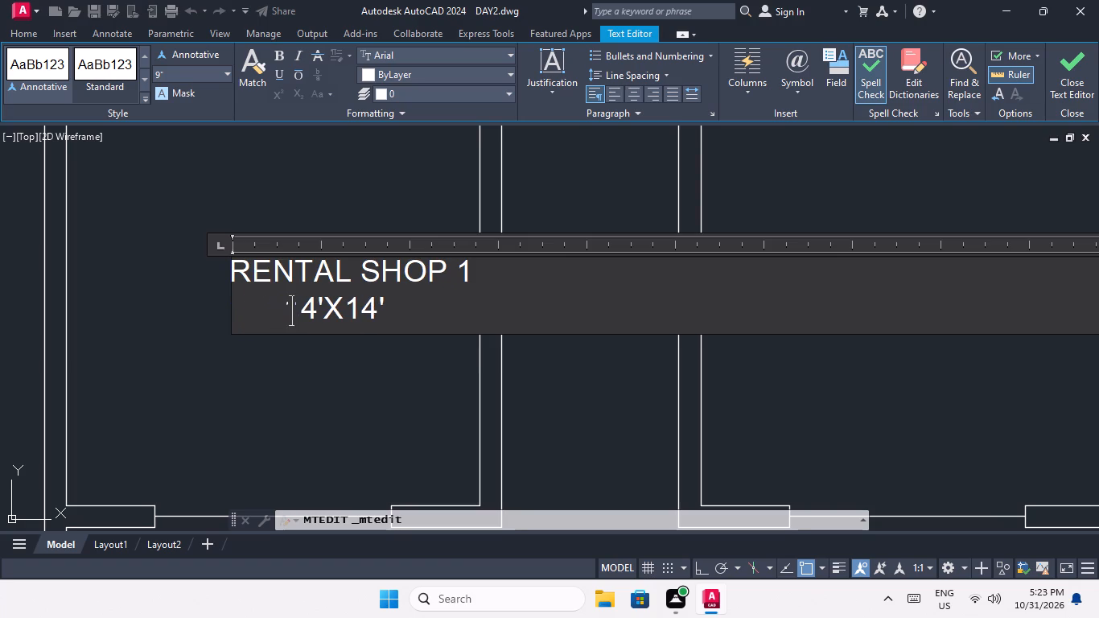
click(165, 418)
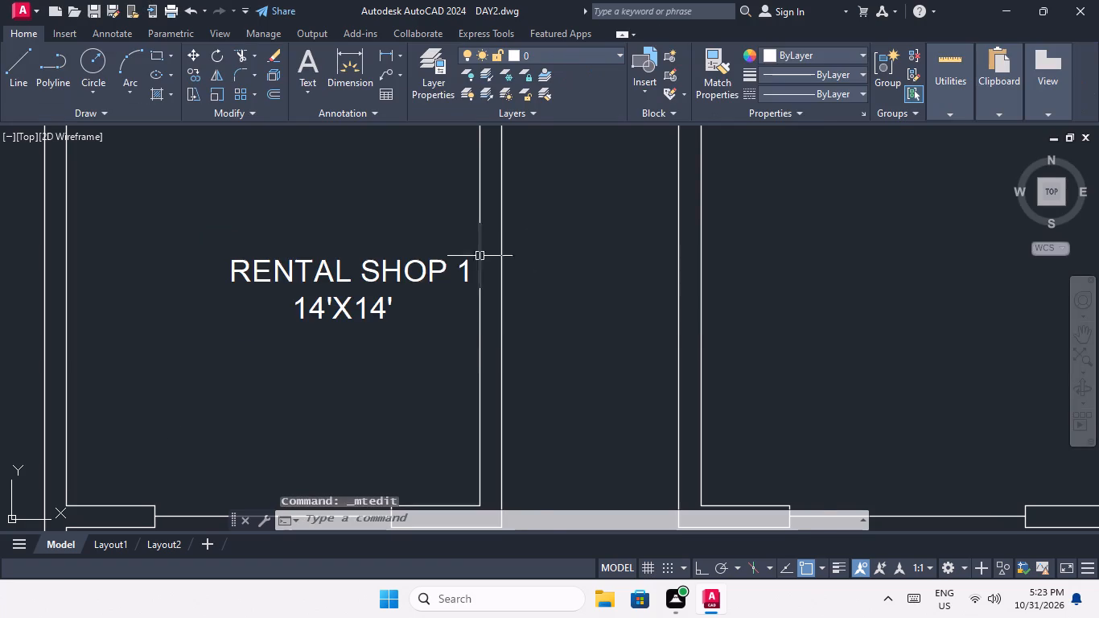
Move the RENTAL SHOP 1 label about 2'-9" left to centre it in its room.
scroll(435, 270, up, 1)
drag(308, 376, 241, 365)
click(194, 300)
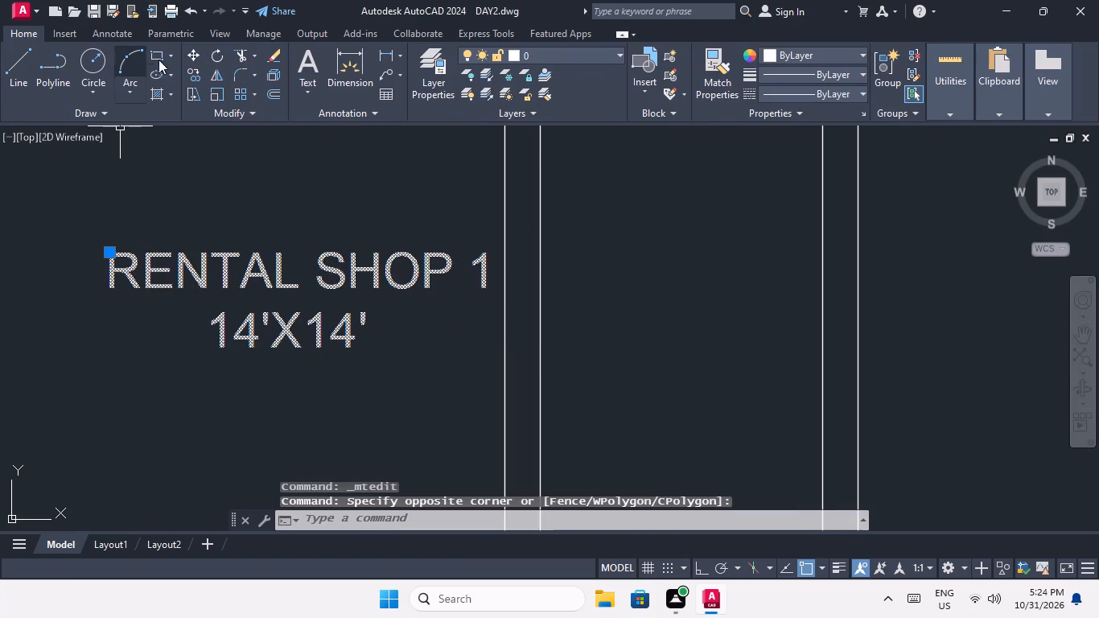
click(197, 51)
scroll(197, 50, down, 3)
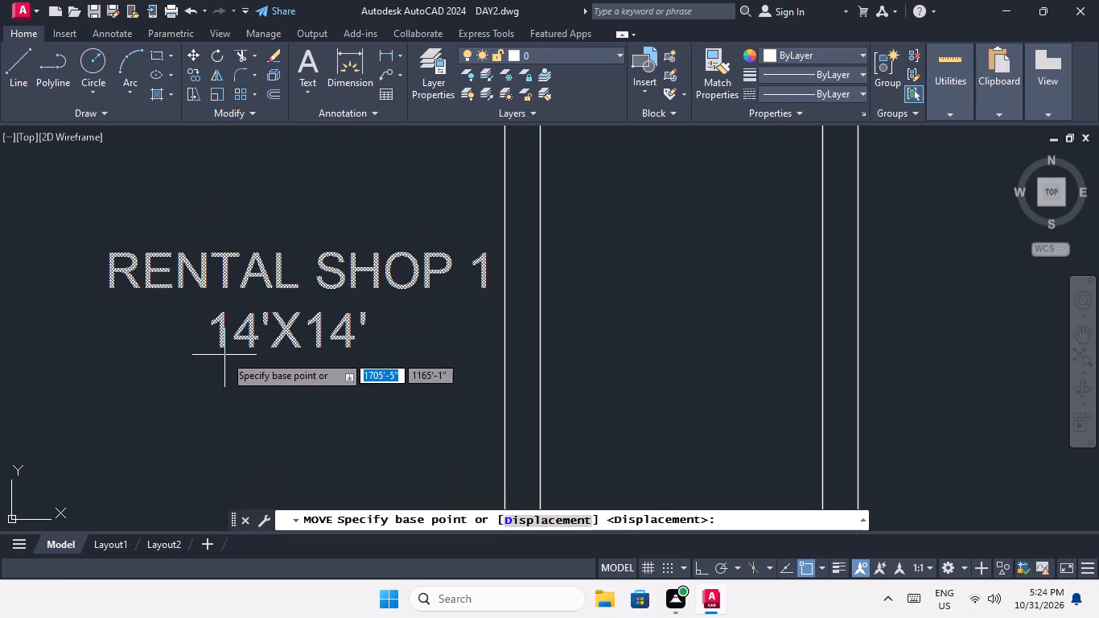
click(224, 350)
scroll(203, 346, down, 2)
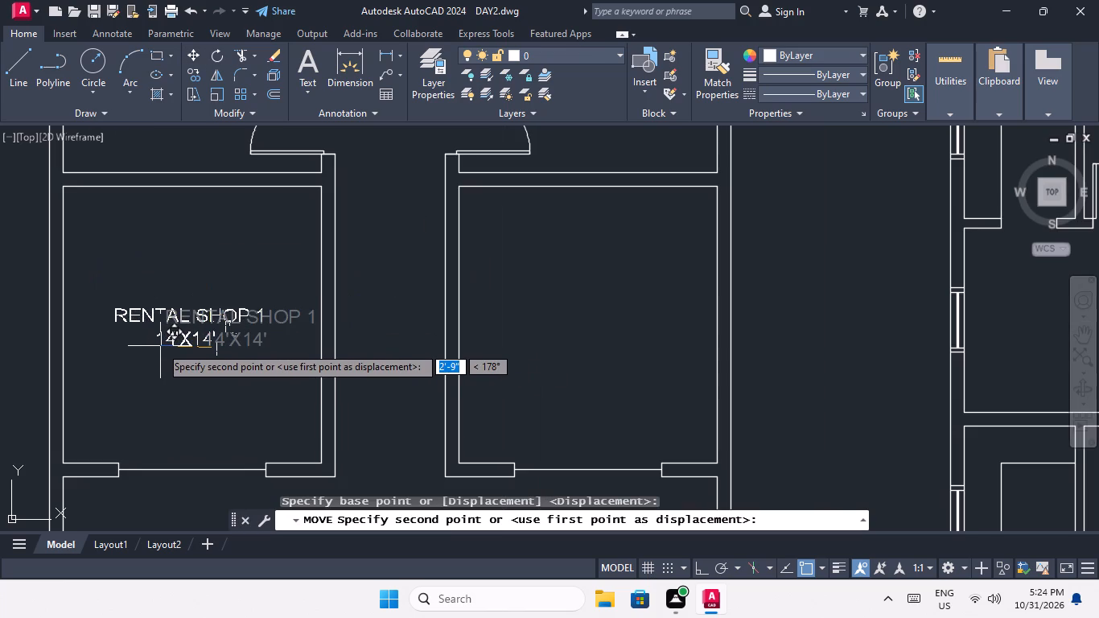
click(160, 345)
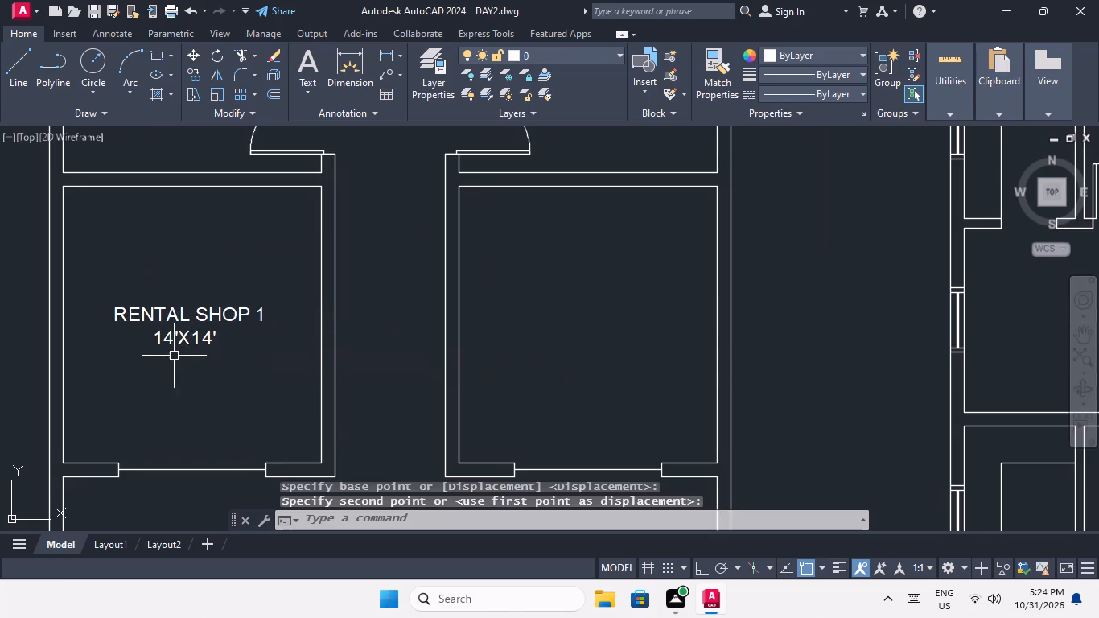
Copy the RENTAL SHOP 1 label about 20' right into the matching room across the corridor.
drag(175, 356, 171, 347)
click(152, 296)
click(191, 76)
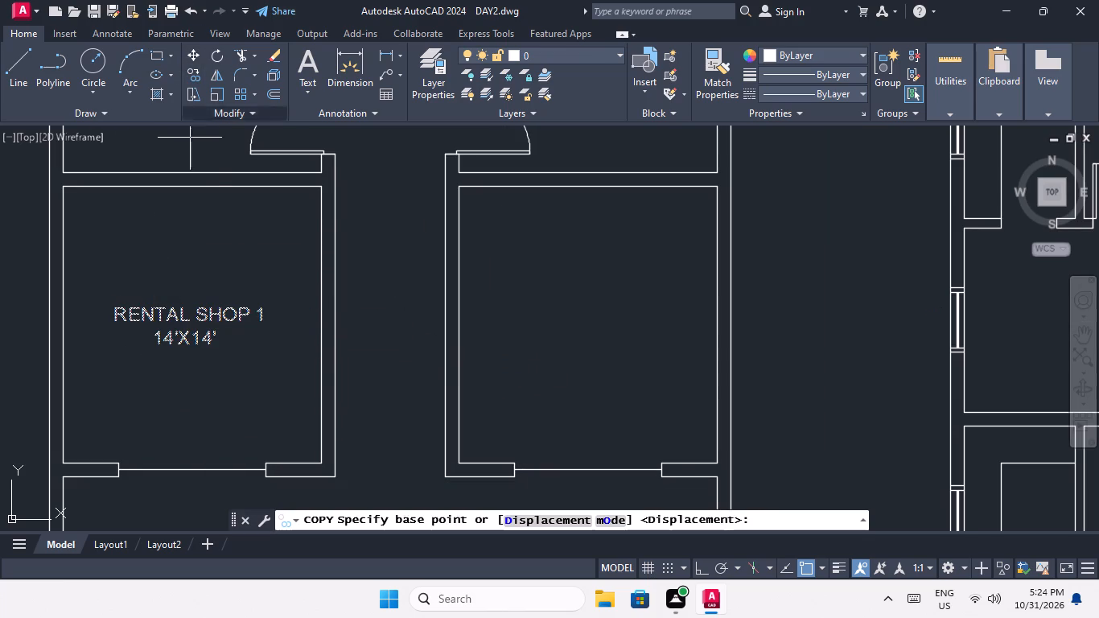
drag(157, 339, 165, 339)
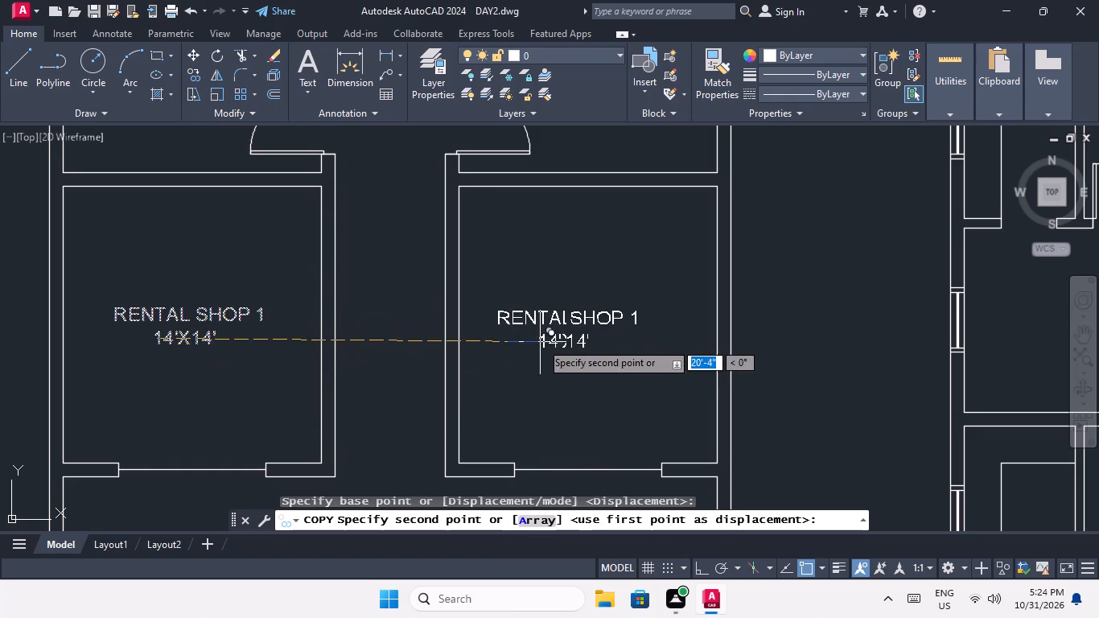
click(547, 335)
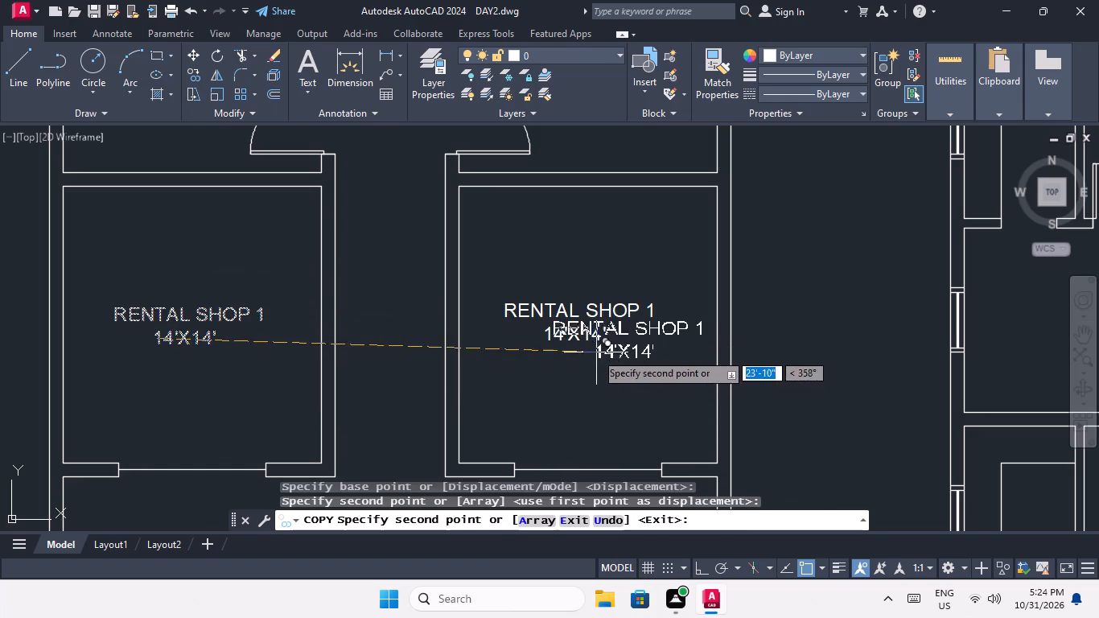
key(Escape)
Edit the copied label so its first line reads RENTAL SHOP 2 and finish the text.
double_click(571, 328)
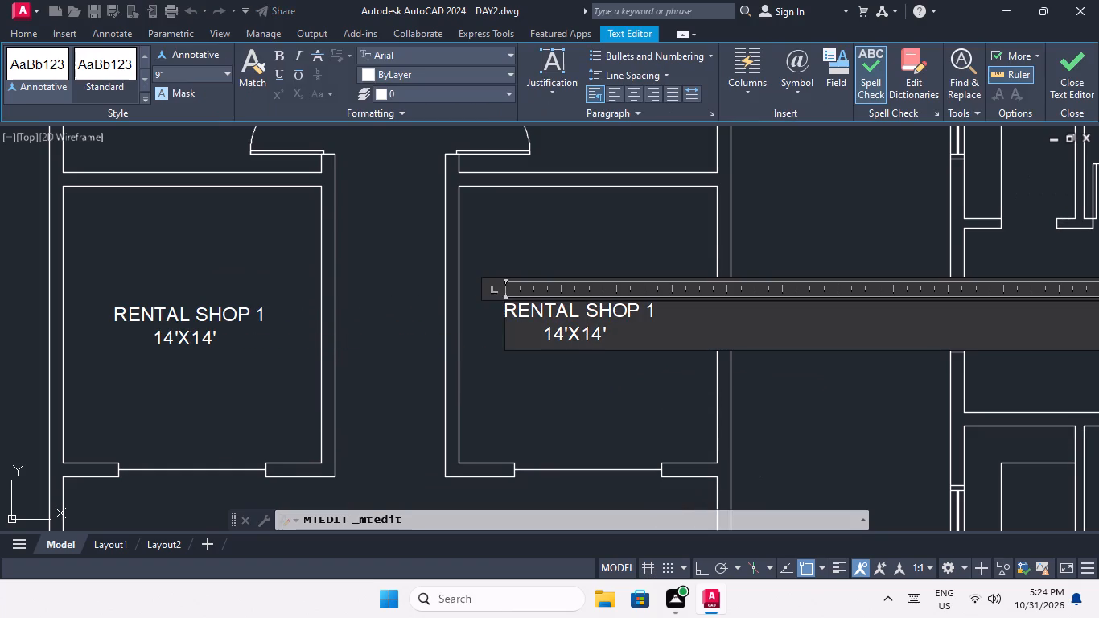
click(655, 308)
key(BackSpace)
key(2)
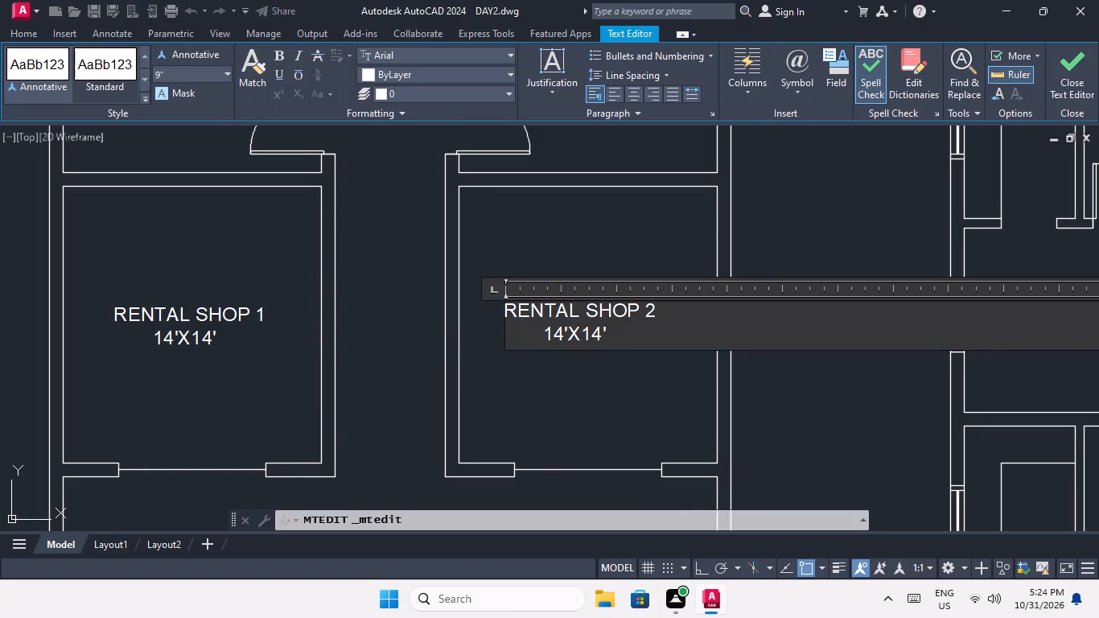
click(500, 425)
Add the multiline text VEHICLE PARKING, 11" high, in the large open area below the first plan's rental shops.
scroll(450, 307, down, 2)
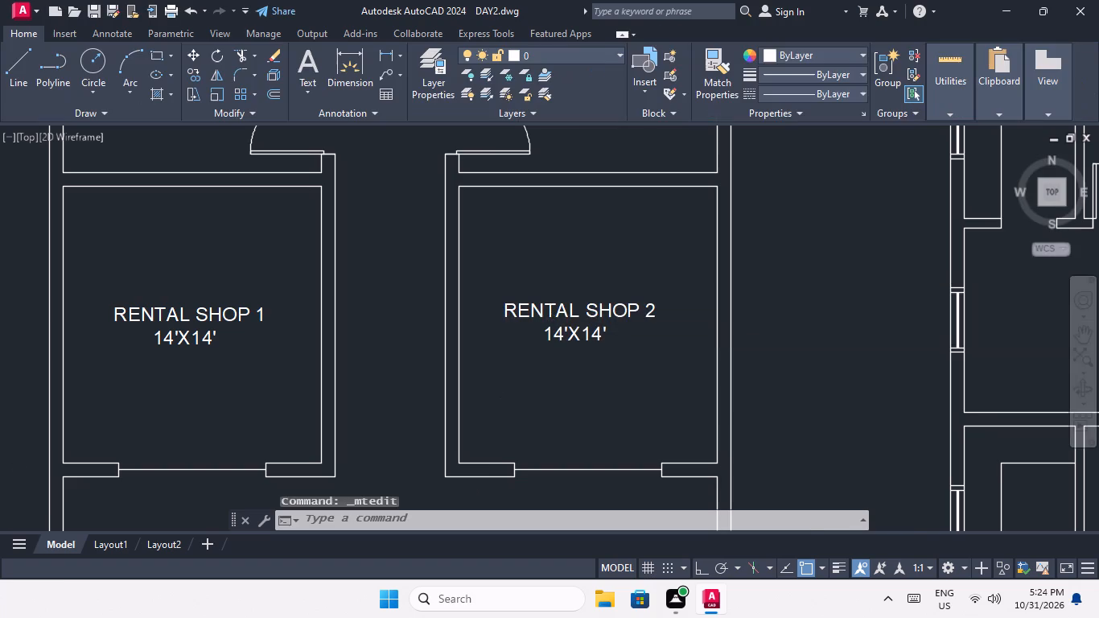
middle_drag(459, 266, 331, 157)
middle_drag(324, 299, 331, 339)
middle_drag(350, 368, 331, 188)
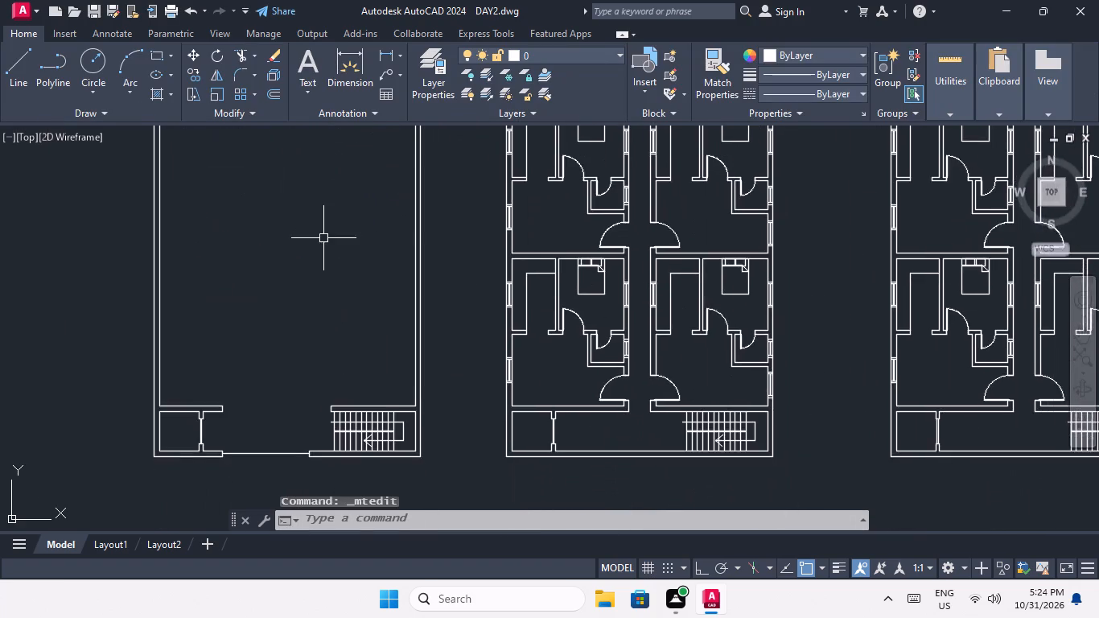
scroll(323, 238, down, 1)
middle_drag(320, 246, 314, 370)
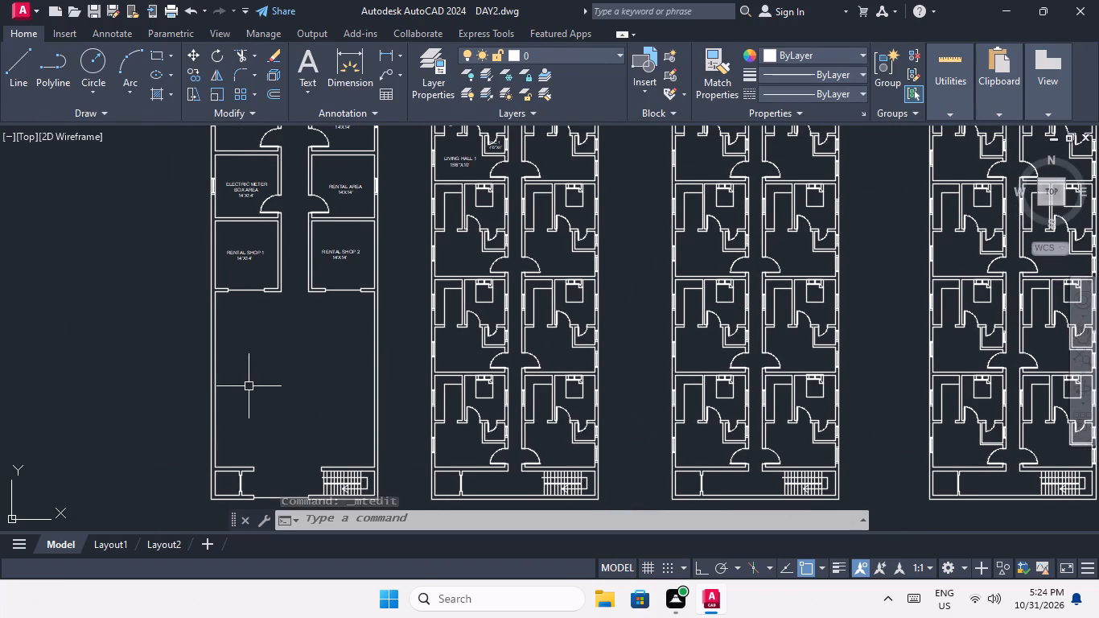
middle_drag(249, 385, 263, 395)
scroll(303, 375, up, 1)
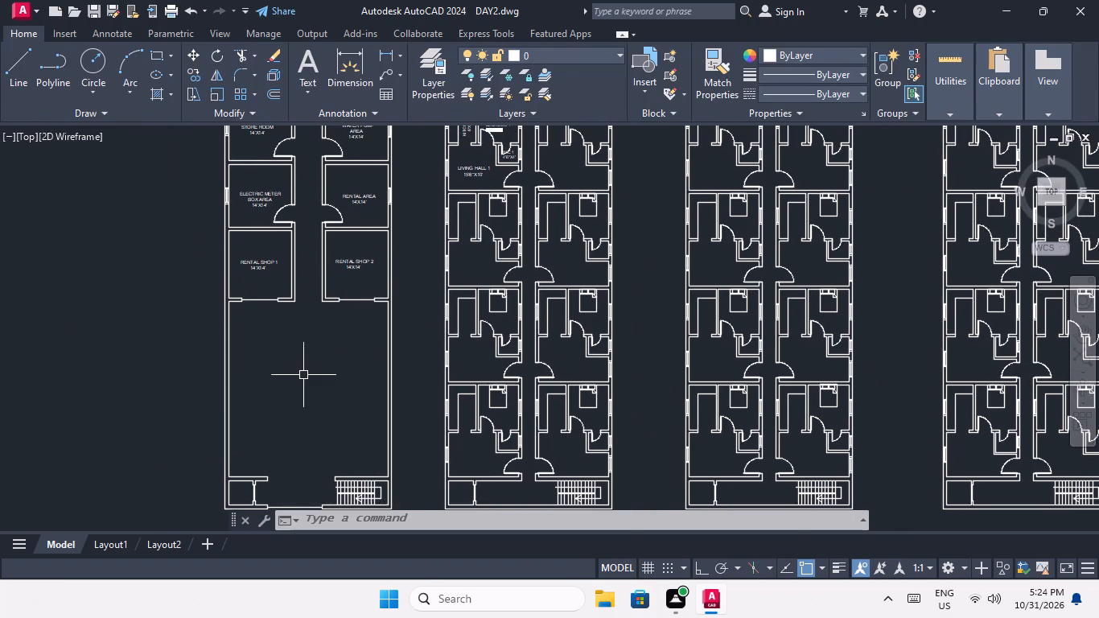
middle_drag(300, 377, 307, 348)
scroll(306, 356, down, 1)
middle_drag(270, 356, 270, 321)
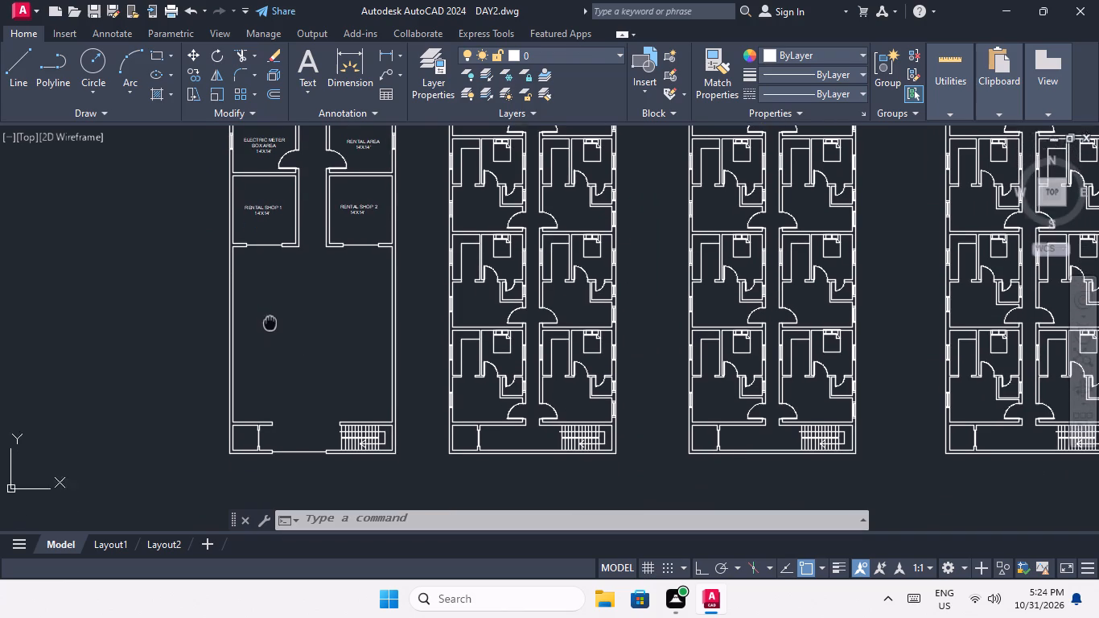
middle_drag(270, 321, 270, 319)
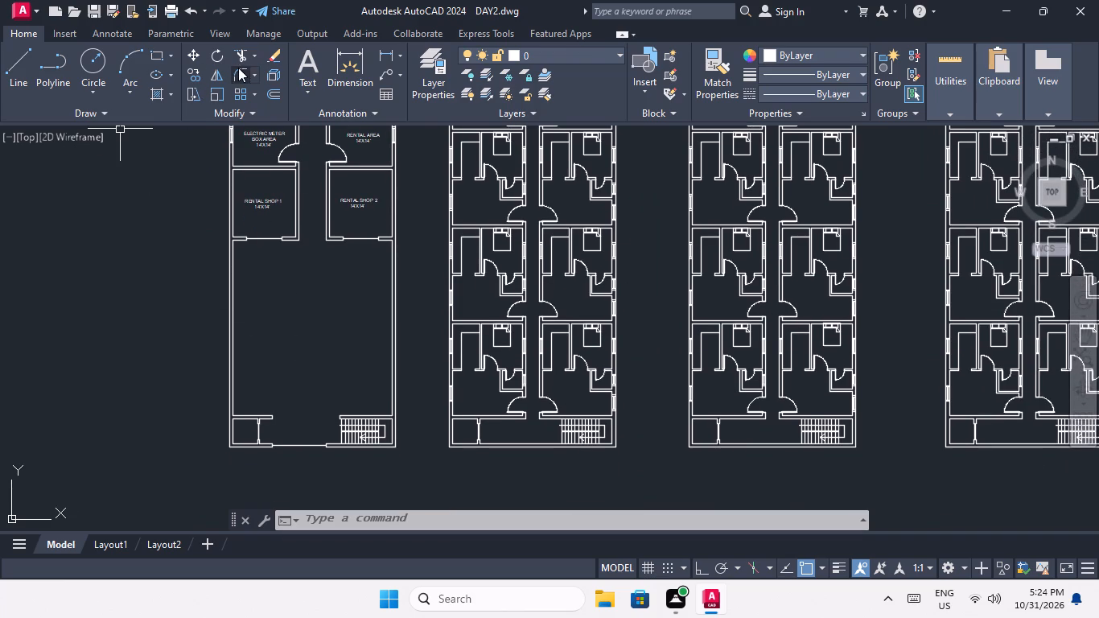
click(308, 60)
scroll(291, 385, up, 2)
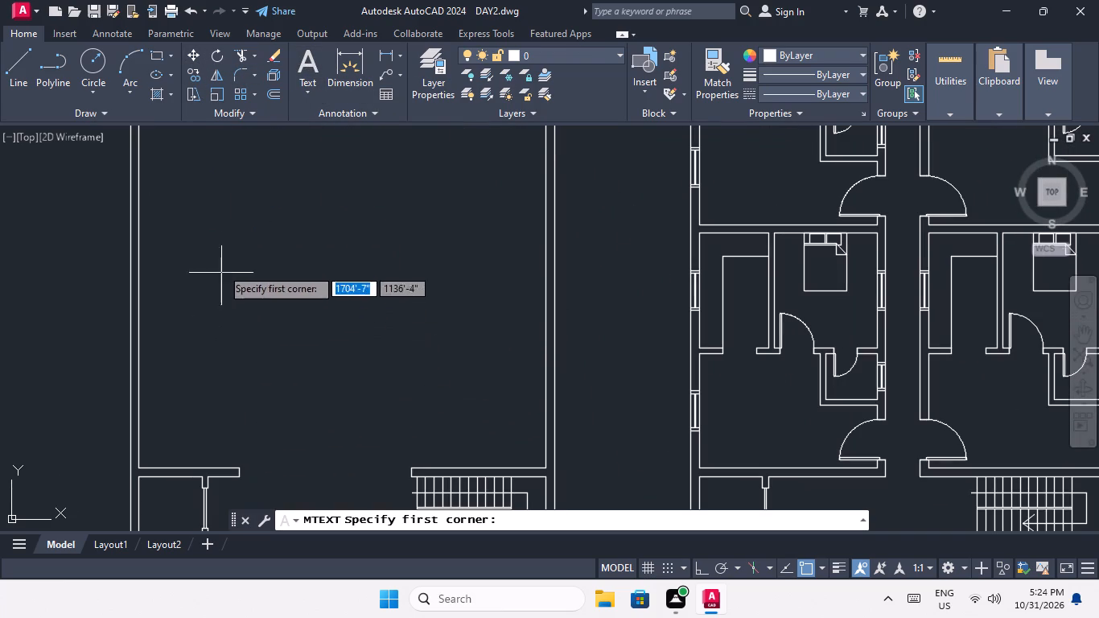
drag(178, 211, 248, 253)
click(1014, 291)
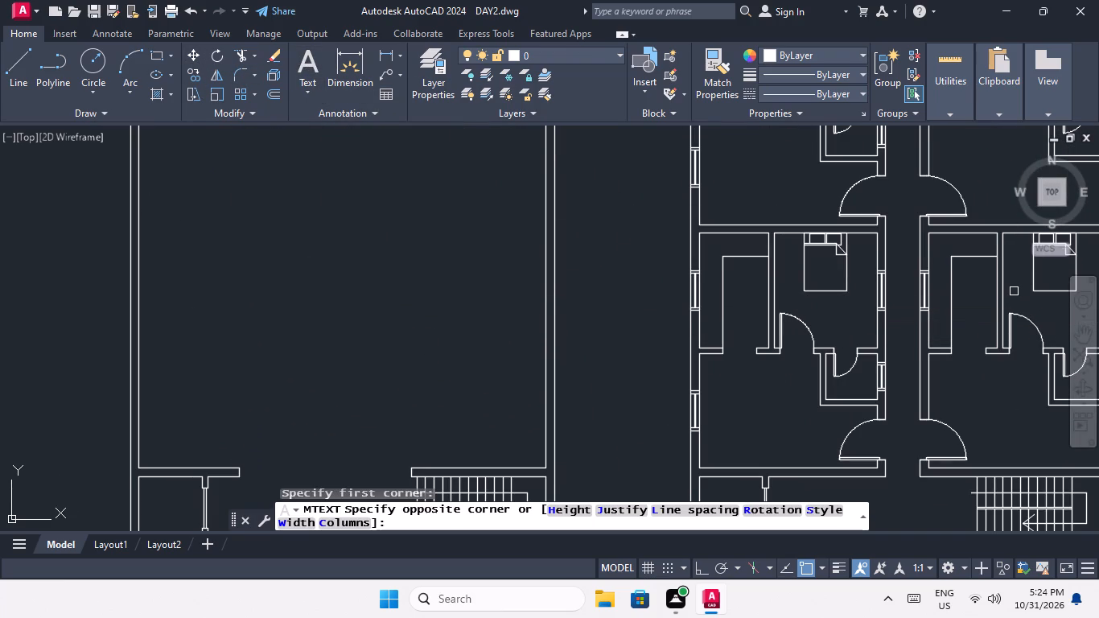
click(162, 76)
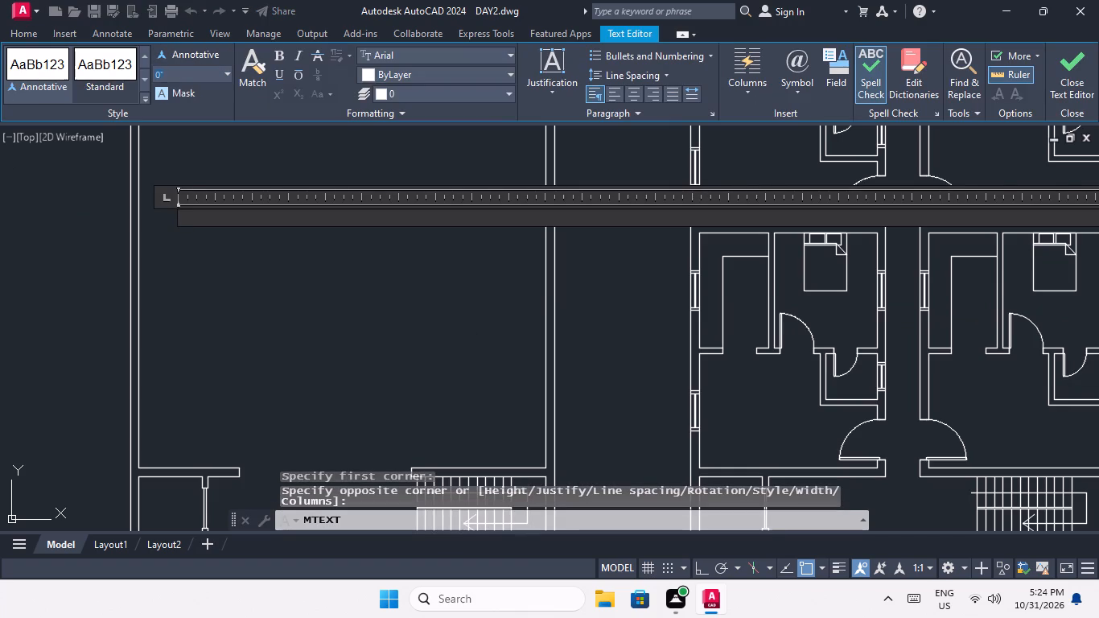
key(1)
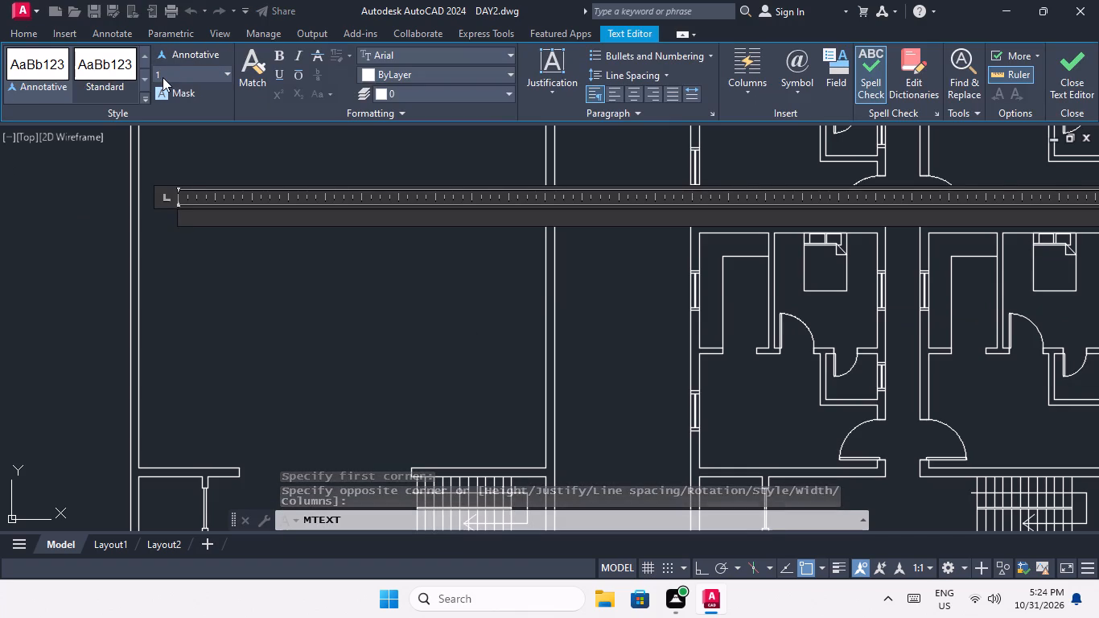
key(1)
key(shift+quotedbl)
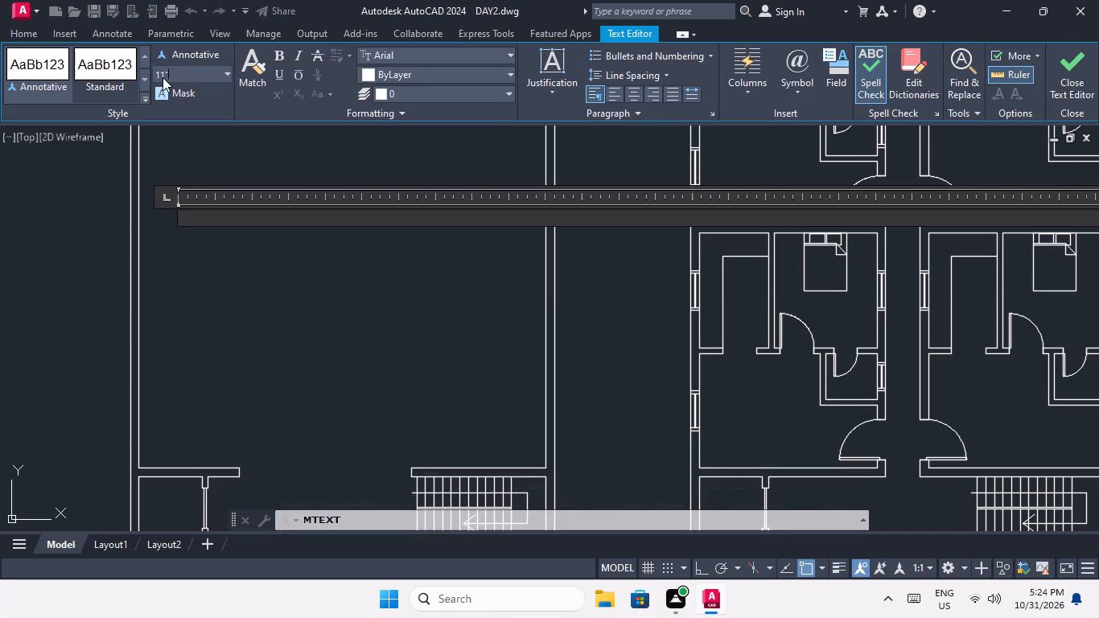
key(Return)
scroll(583, 480, down, 3)
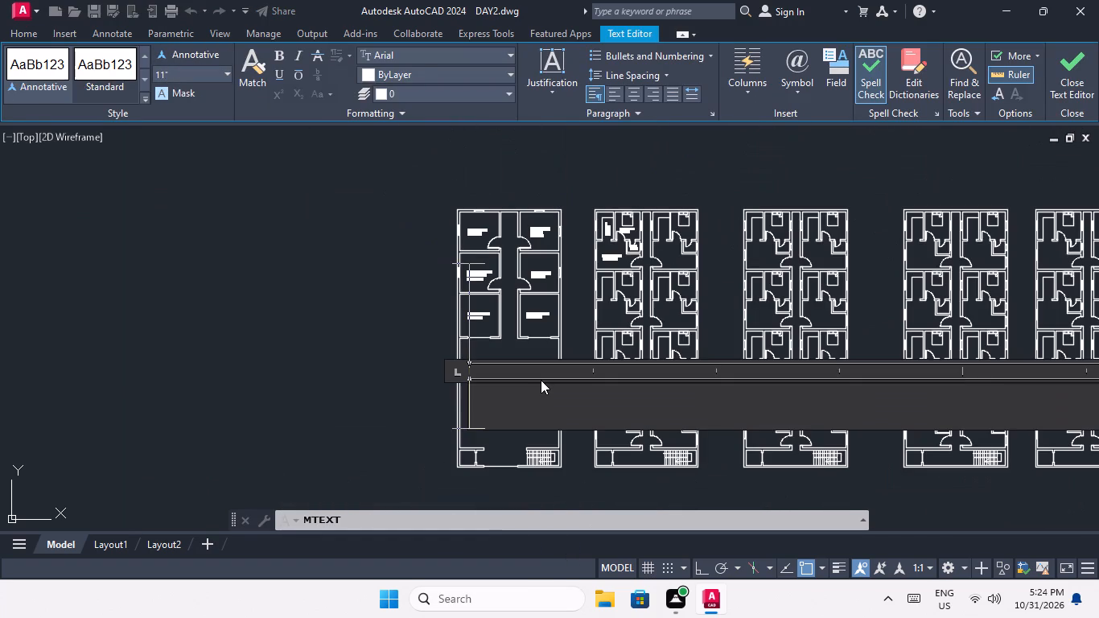
text(VE)
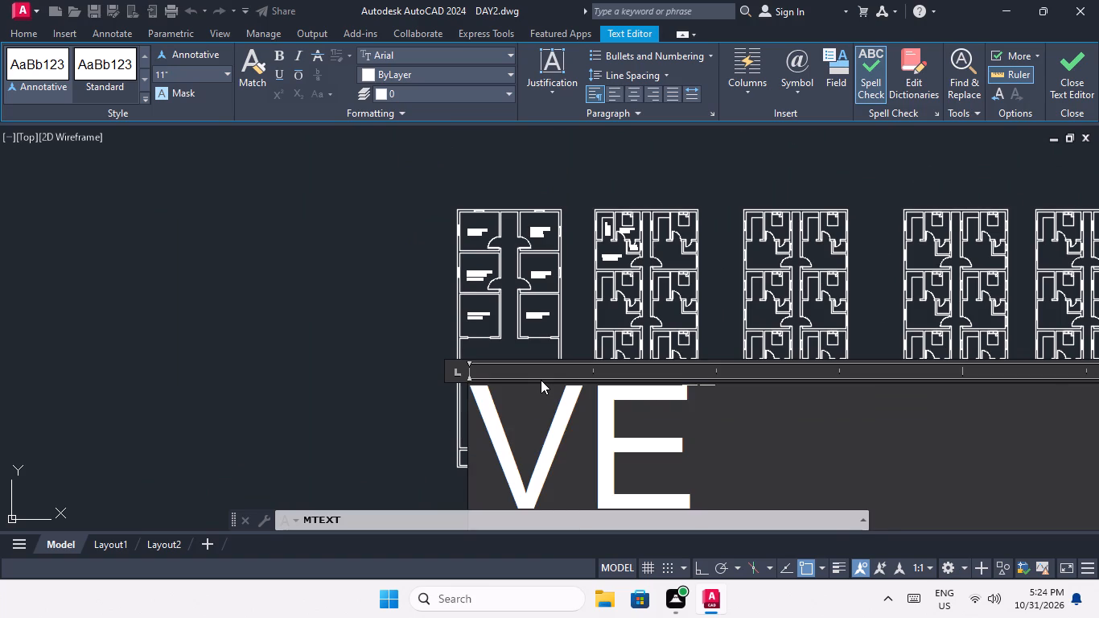
text(HICLE)
key(space)
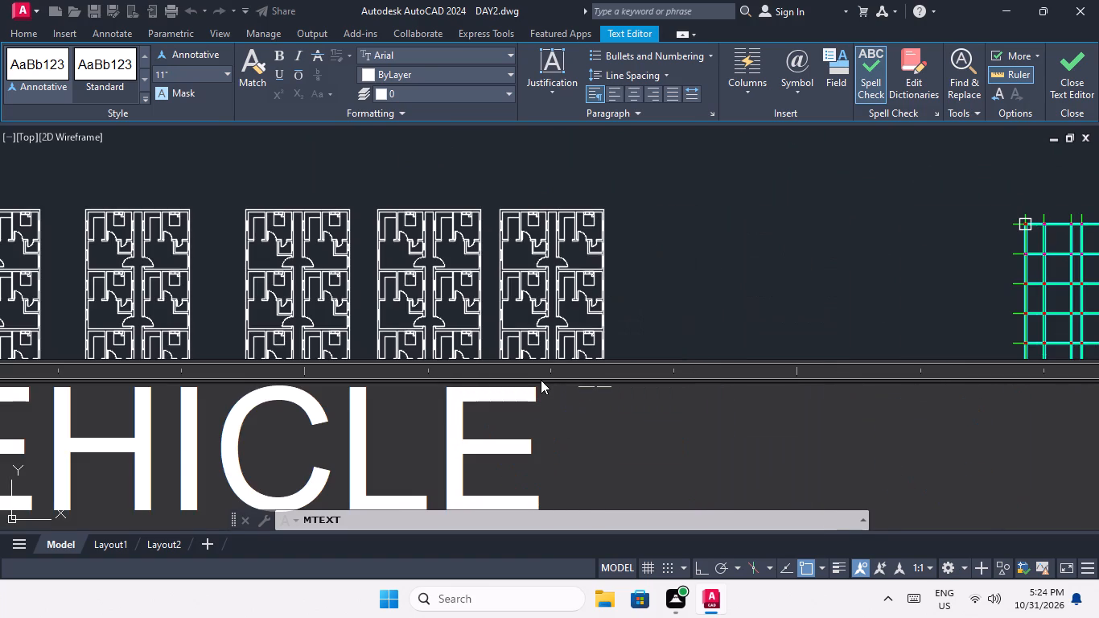
text(PAR)
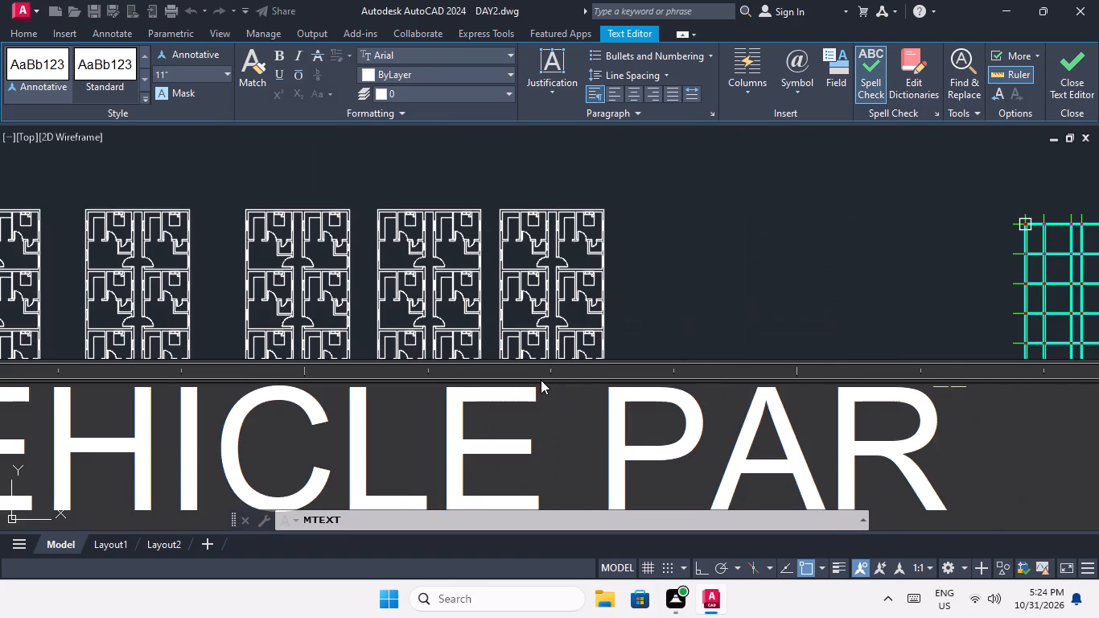
text(KING)
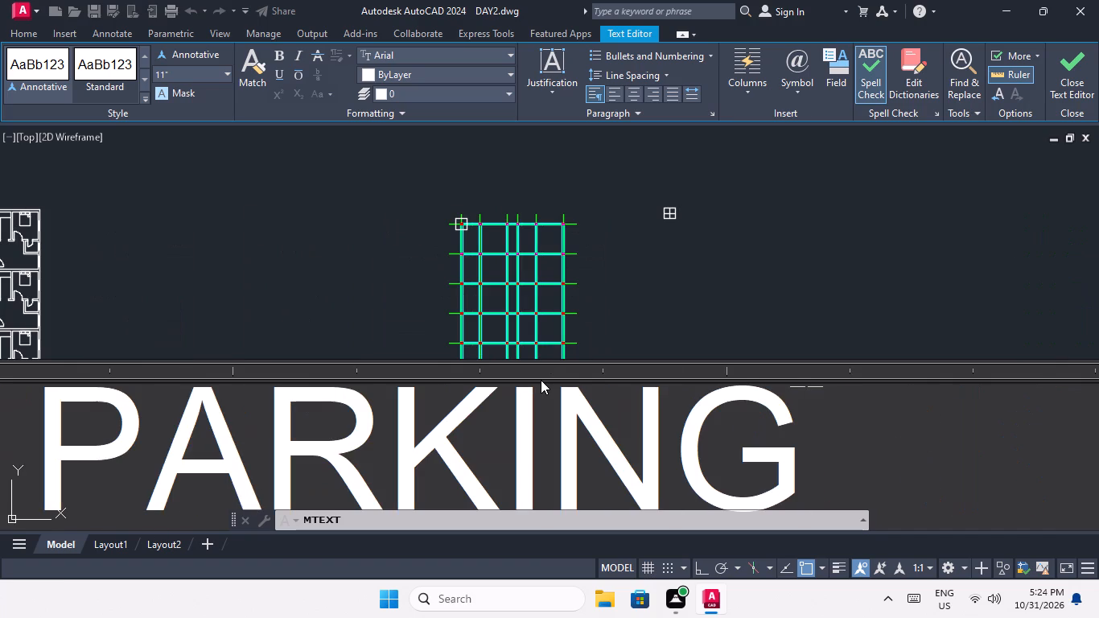
scroll(667, 420, down, 5)
scroll(622, 418, up, 3)
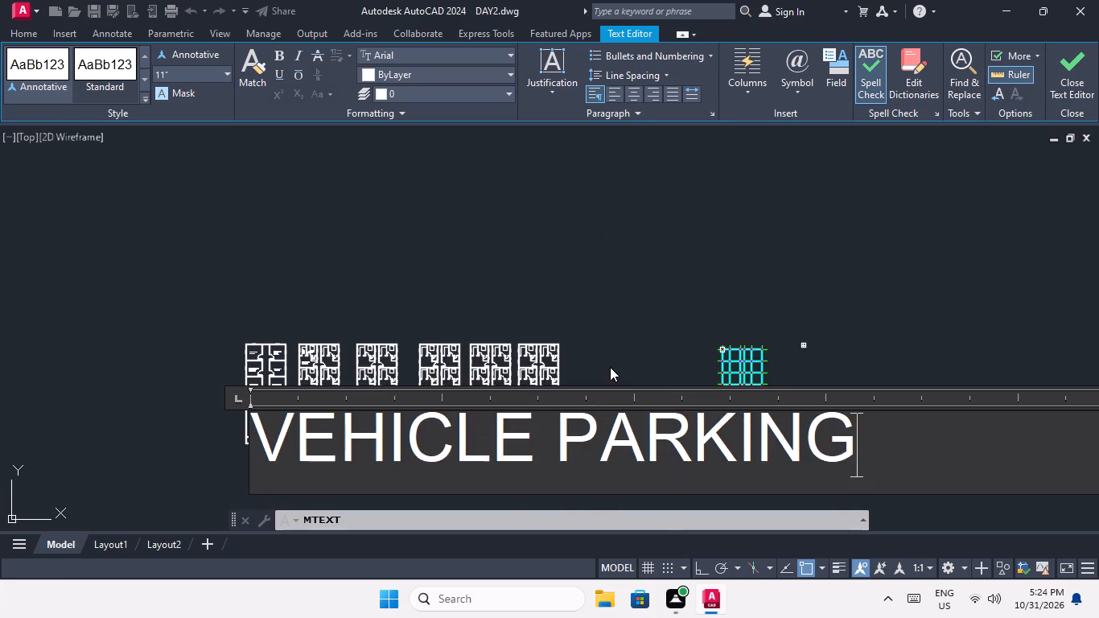
click(611, 363)
Move the VEHICLE PARKING label about 9' right and slightly downward within the open area.
scroll(325, 443, up, 3)
middle_drag(95, 373, 158, 382)
scroll(163, 345, up, 3)
drag(206, 419, 170, 398)
click(138, 341)
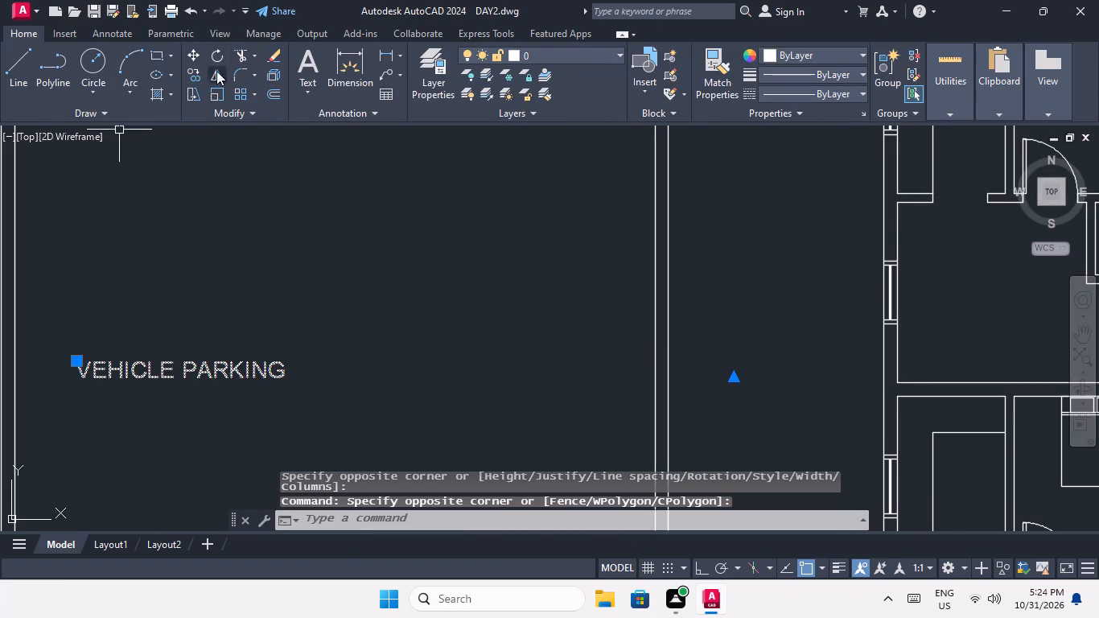
click(193, 56)
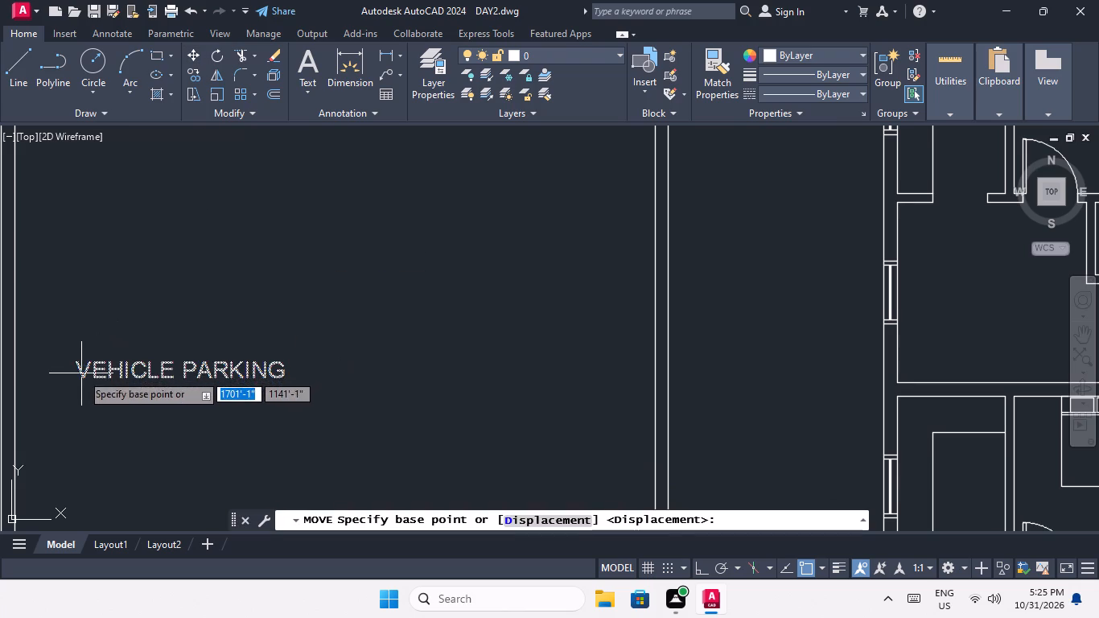
drag(81, 374, 101, 369)
scroll(184, 303, down, 2)
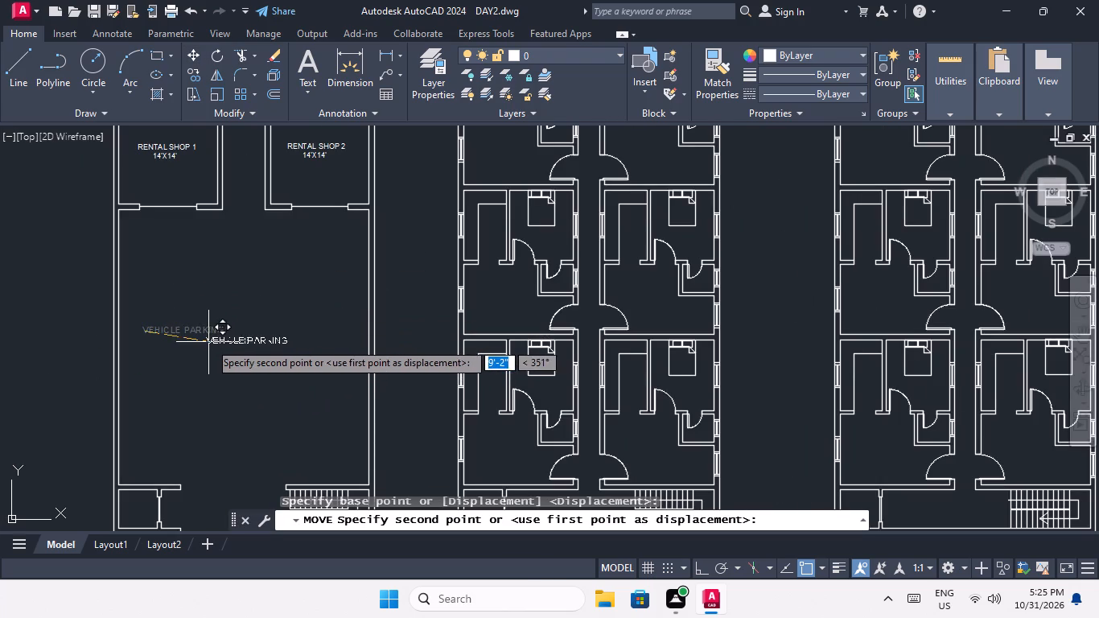
click(207, 338)
Move the VEHICLE PARKING label a further 8'-6" or so right and slightly downward, to the middle of the open area.
scroll(143, 336, up, 2)
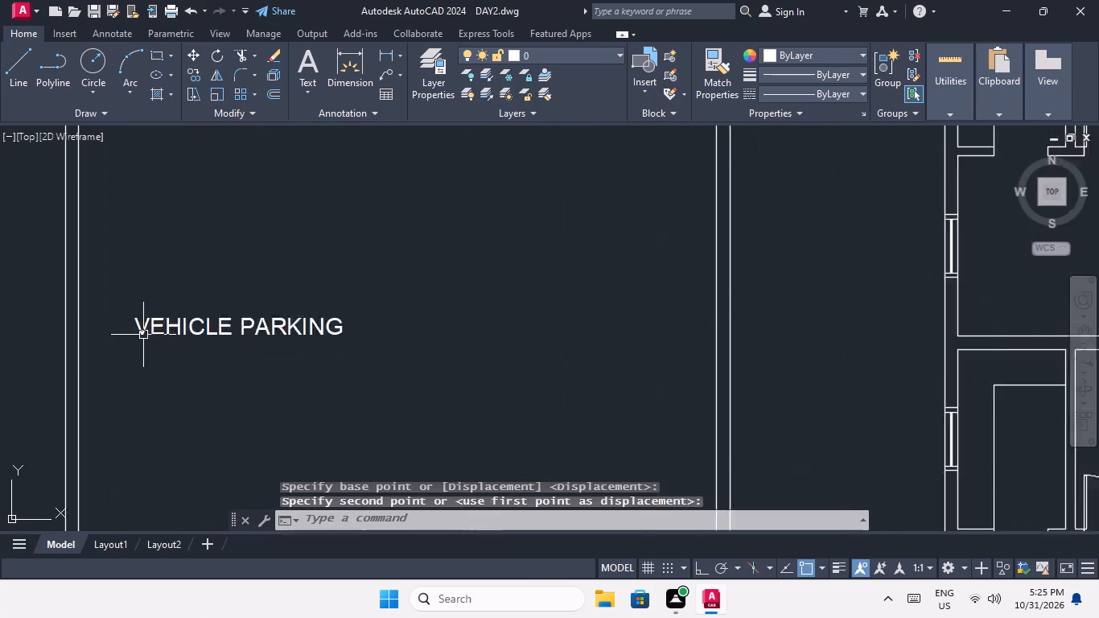
scroll(143, 335, up, 1)
drag(171, 356, 131, 332)
click(105, 294)
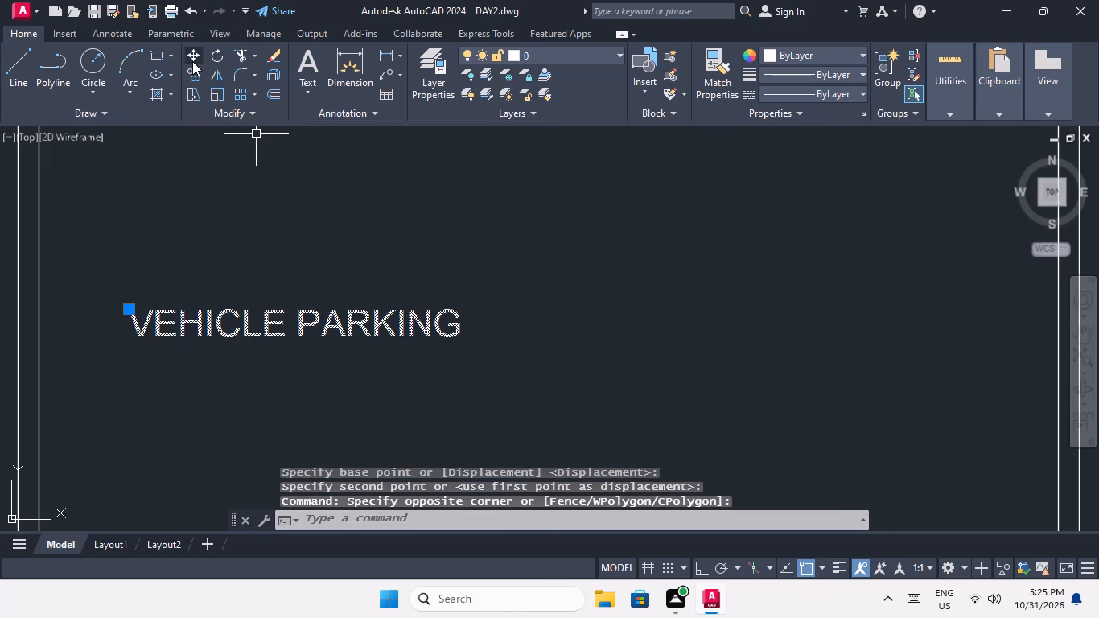
click(192, 61)
scroll(199, 278, down, 3)
click(179, 296)
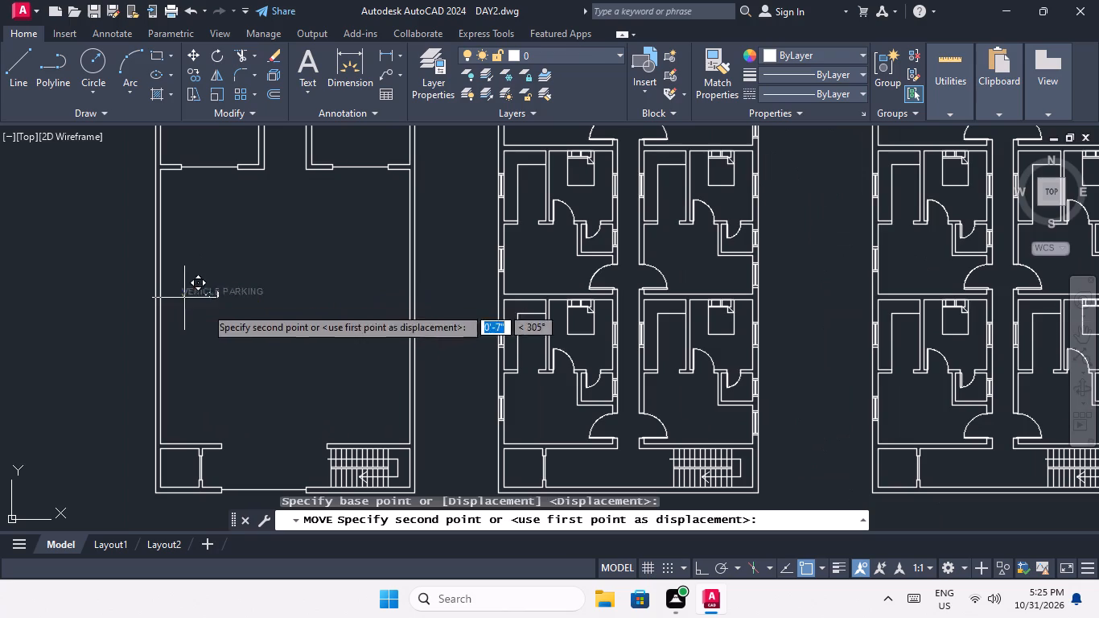
scroll(245, 315, up, 3)
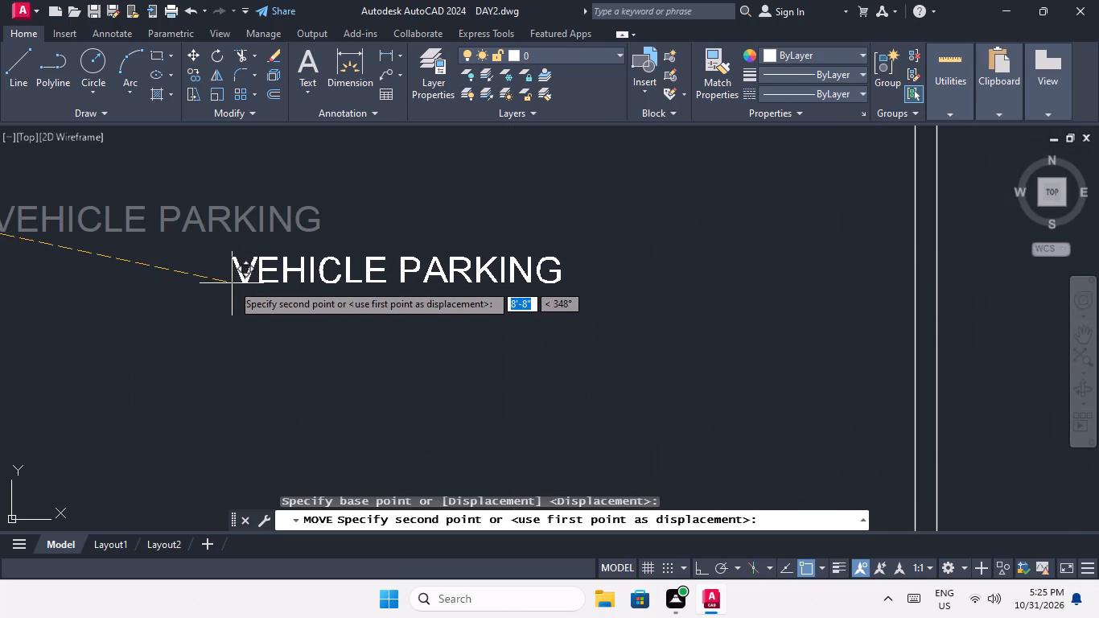
click(224, 280)
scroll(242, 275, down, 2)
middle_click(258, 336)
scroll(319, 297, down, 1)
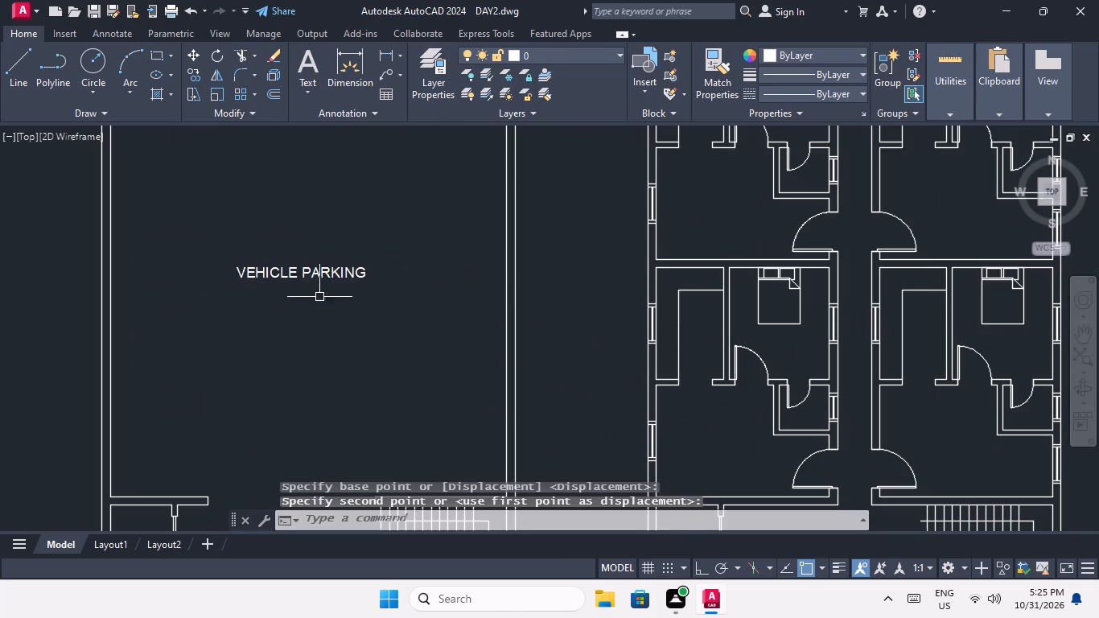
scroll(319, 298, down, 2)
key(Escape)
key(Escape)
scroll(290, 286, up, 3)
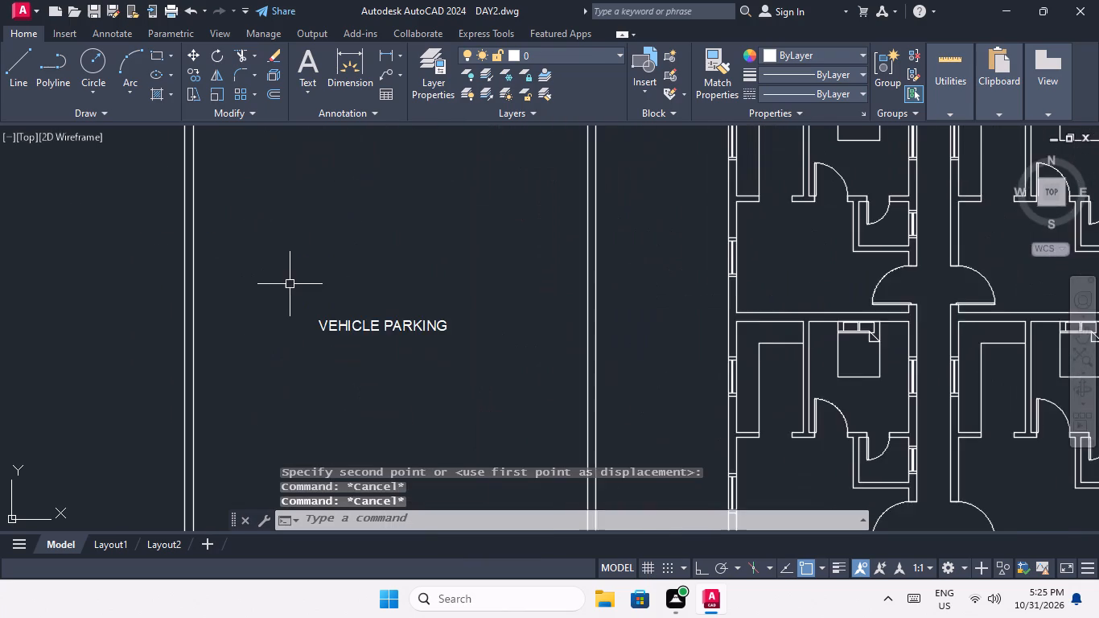
Measure the vehicle parking area's inside length along its left wall using a linear dimension, without placing it.
middle_drag(272, 305, 196, 295)
scroll(198, 285, down, 2)
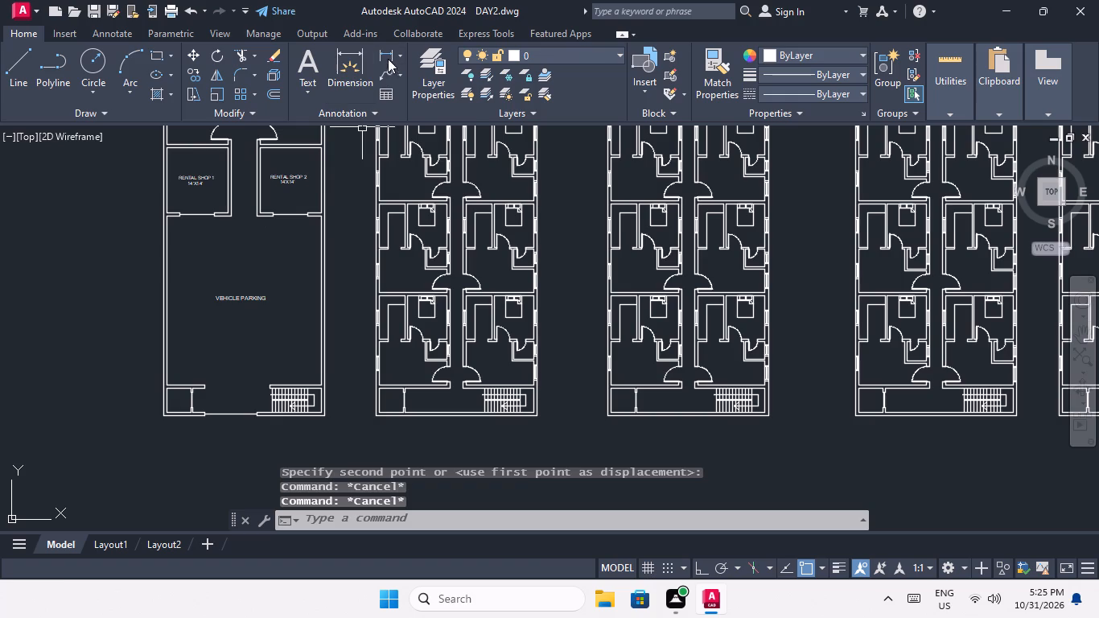
click(386, 53)
scroll(184, 225, up, 3)
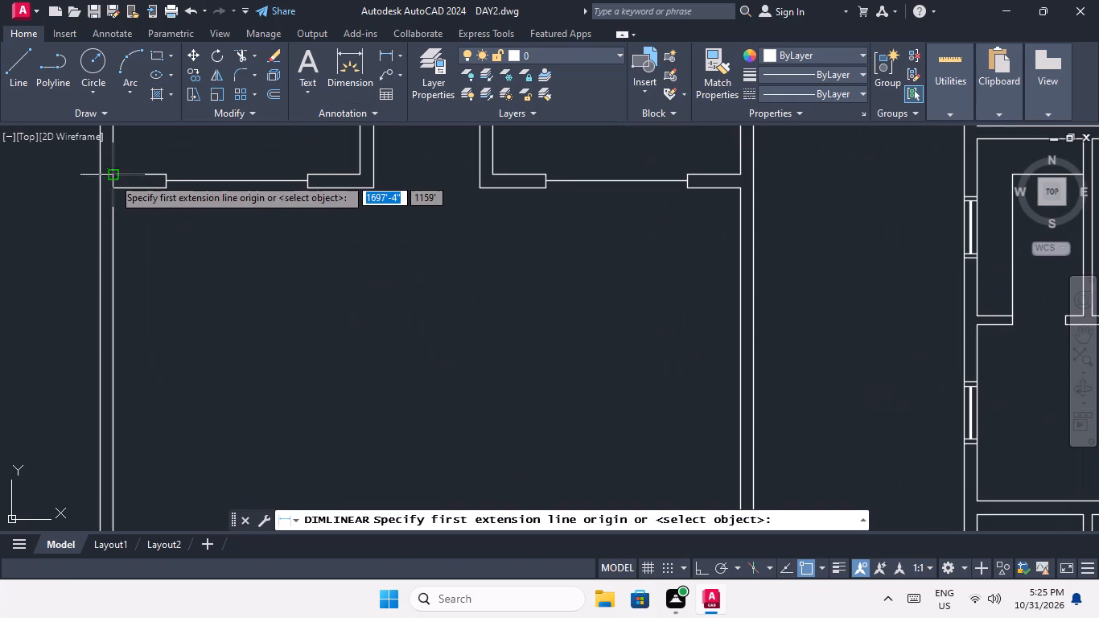
scroll(160, 211, up, 2)
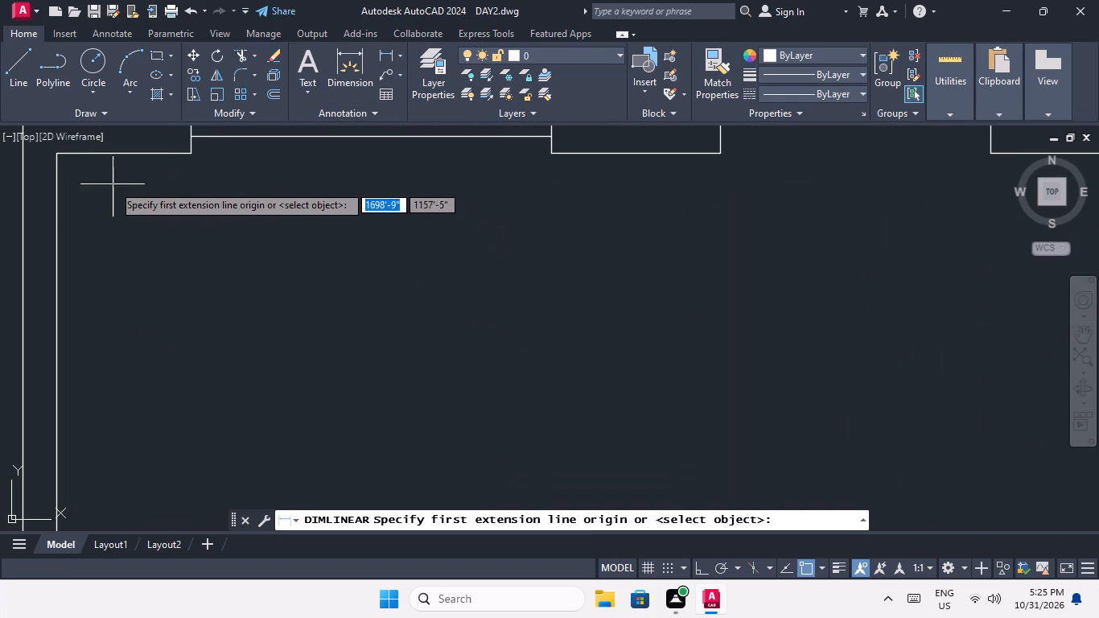
click(53, 152)
scroll(58, 158, down, 4)
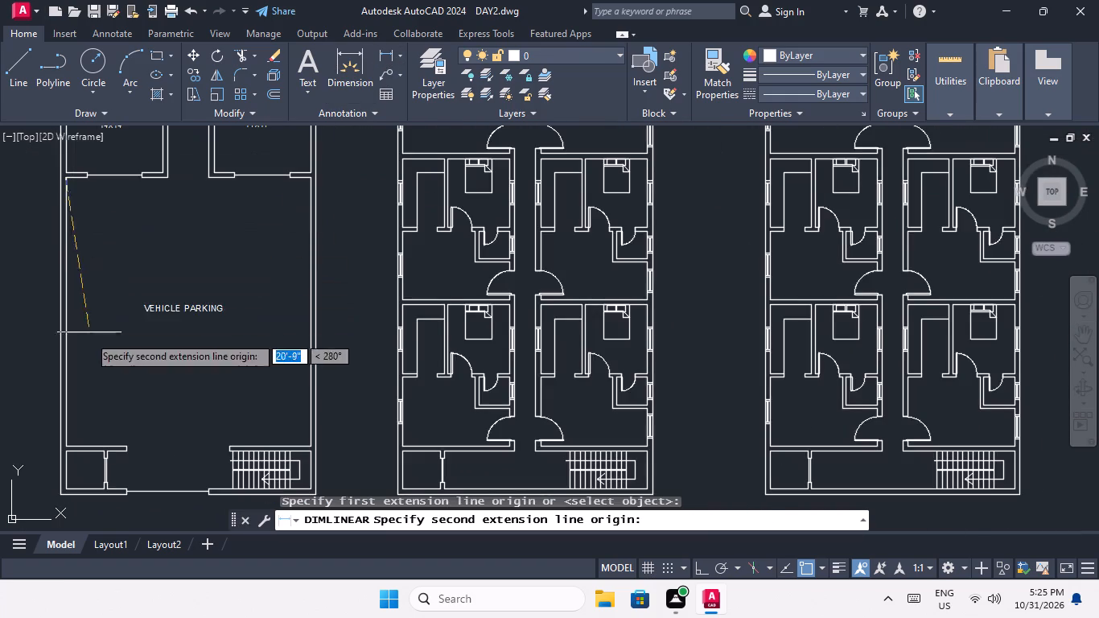
middle_drag(87, 352, 84, 279)
scroll(34, 383, up, 3)
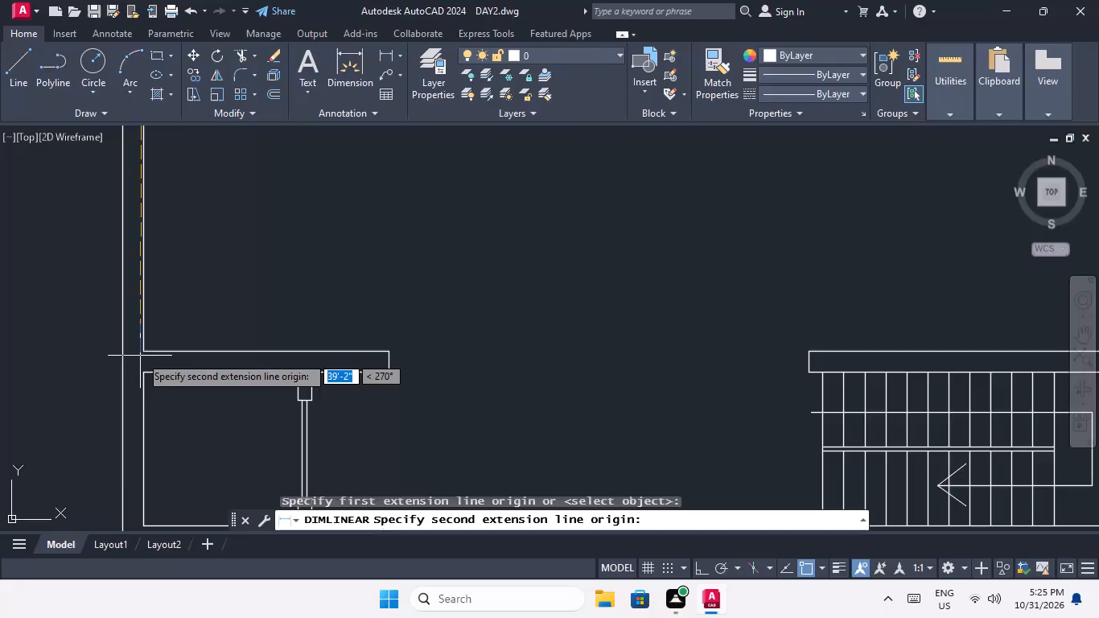
drag(141, 352, 153, 348)
scroll(210, 285, down, 1)
middle_drag(210, 285, 168, 408)
scroll(204, 291, down, 2)
middle_drag(199, 309, 171, 431)
scroll(169, 352, up, 7)
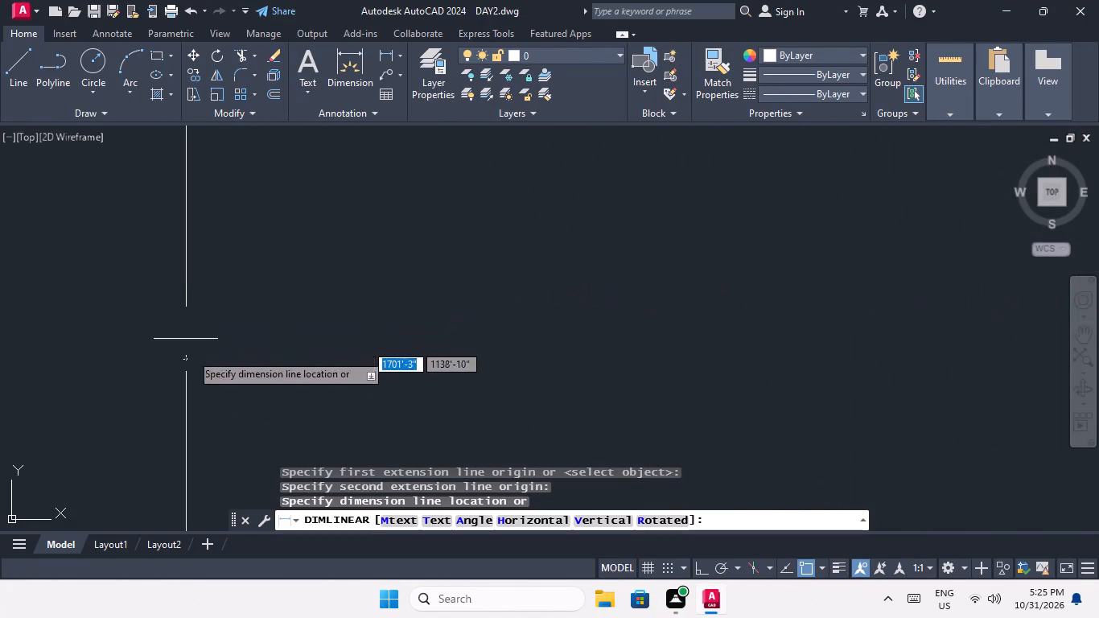
scroll(200, 384, up, 4)
scroll(220, 253, up, 3)
key(space)
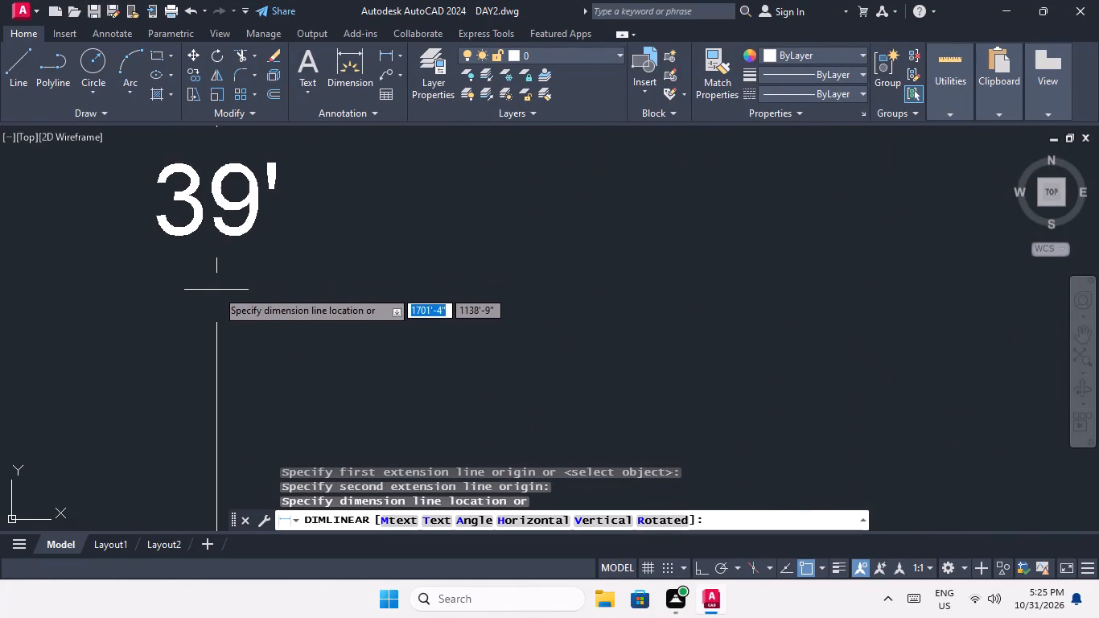
Measure the vehicle parking area's inside width along its lower wall line using a linear dimension, without placing it.
scroll(218, 287, down, 14)
middle_drag(233, 378, 210, 260)
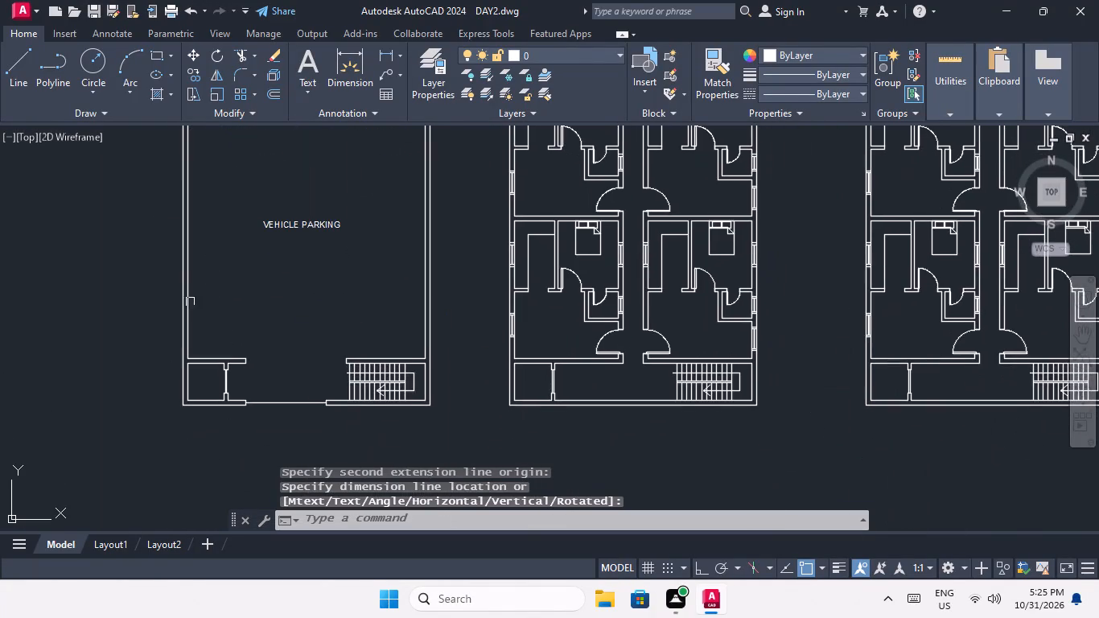
key(space)
scroll(198, 369, up, 3)
click(158, 325)
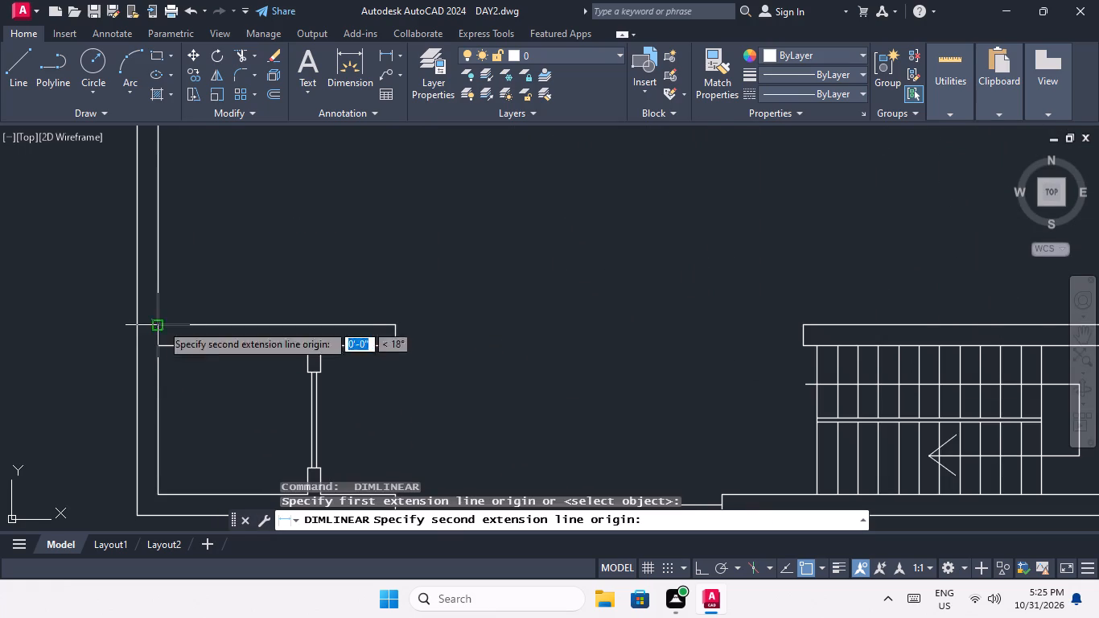
scroll(225, 313, down, 2)
scroll(578, 318, up, 2)
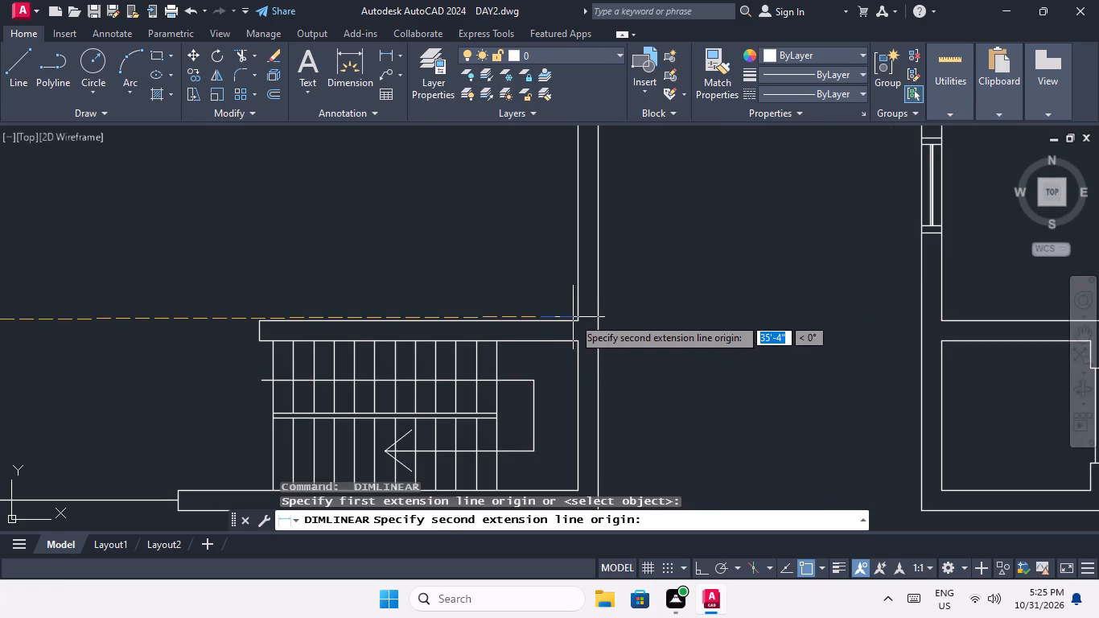
click(575, 322)
scroll(126, 356, up, 6)
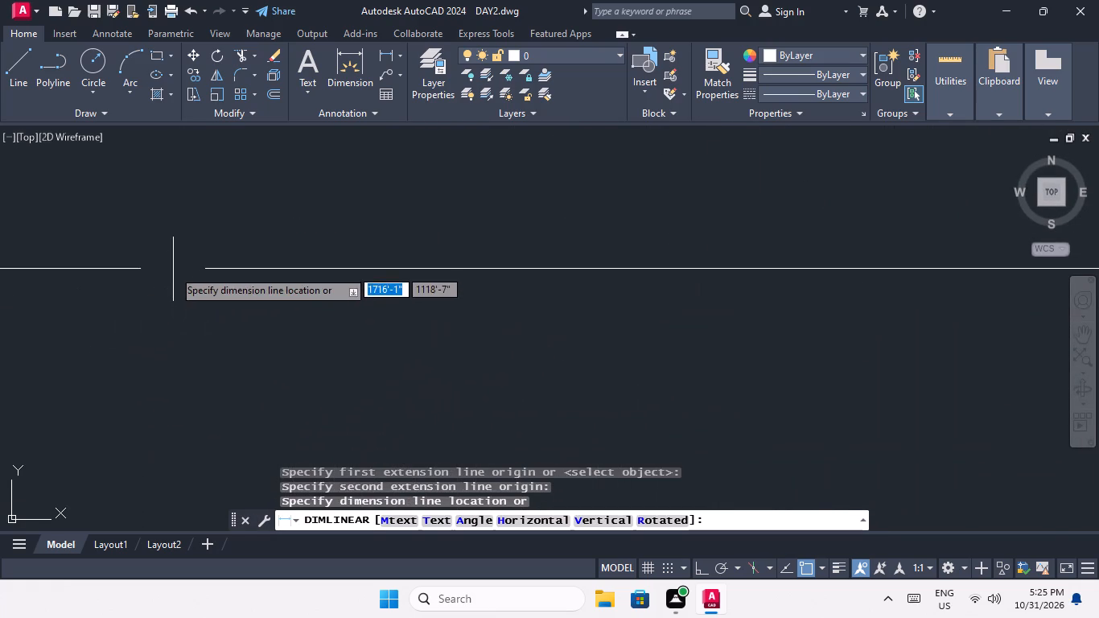
middle_drag(221, 278, 323, 281)
scroll(318, 271, down, 3)
scroll(199, 315, up, 7)
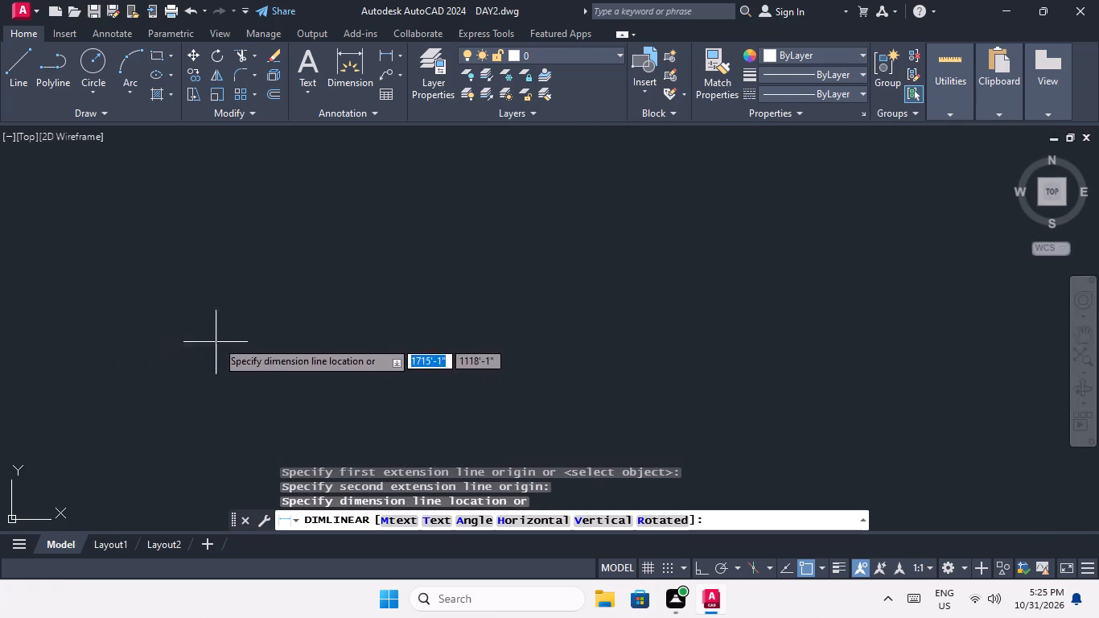
scroll(203, 361, up, 2)
key(Escape)
scroll(212, 344, down, 4)
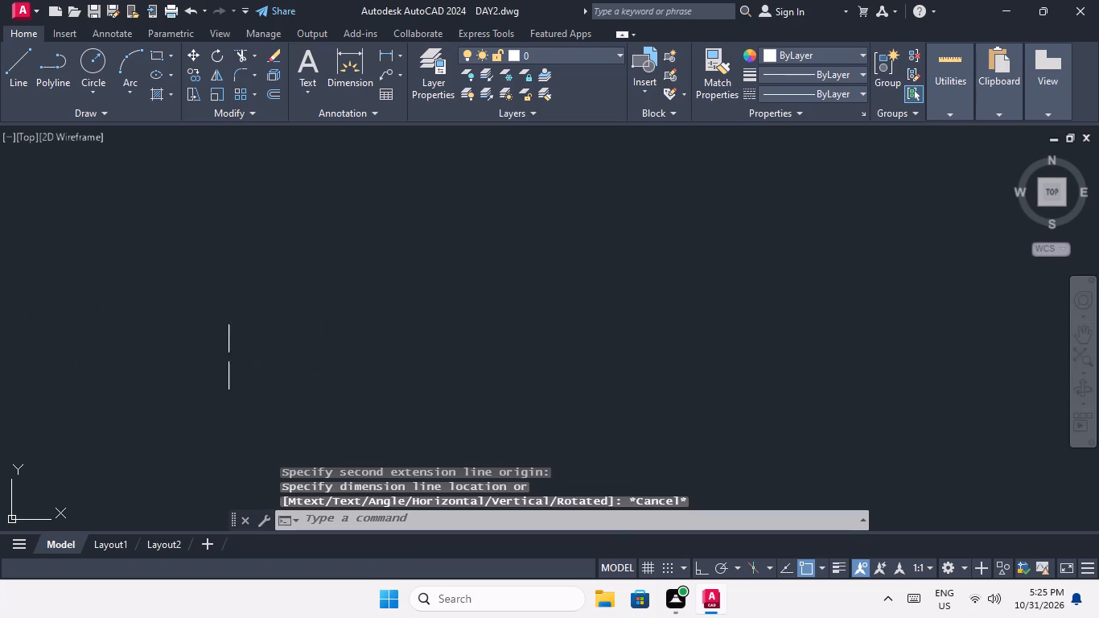
scroll(233, 356, down, 11)
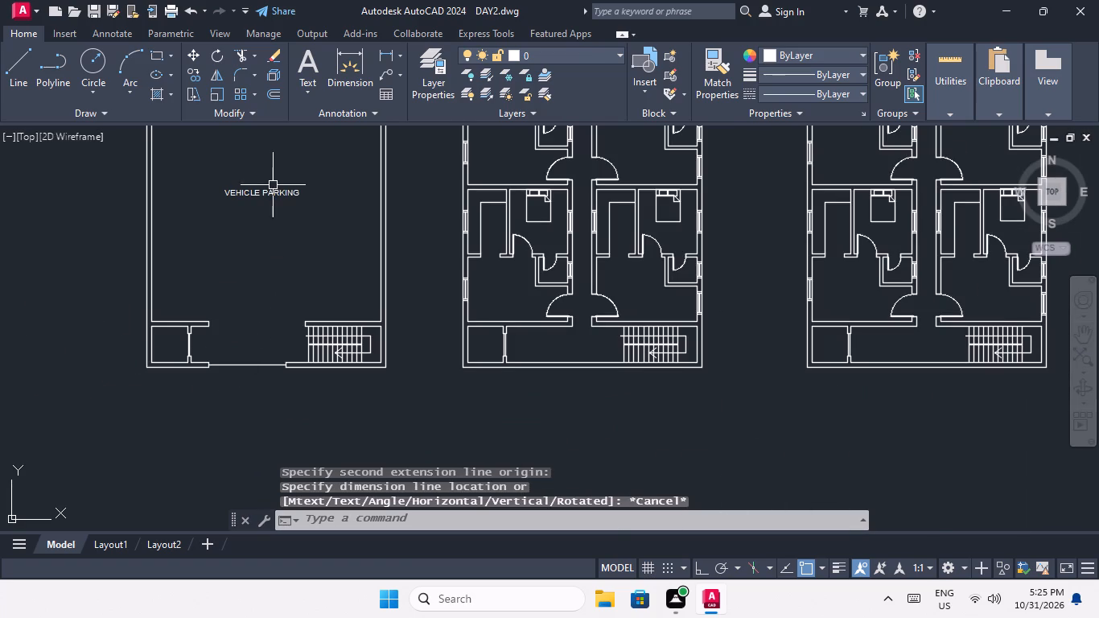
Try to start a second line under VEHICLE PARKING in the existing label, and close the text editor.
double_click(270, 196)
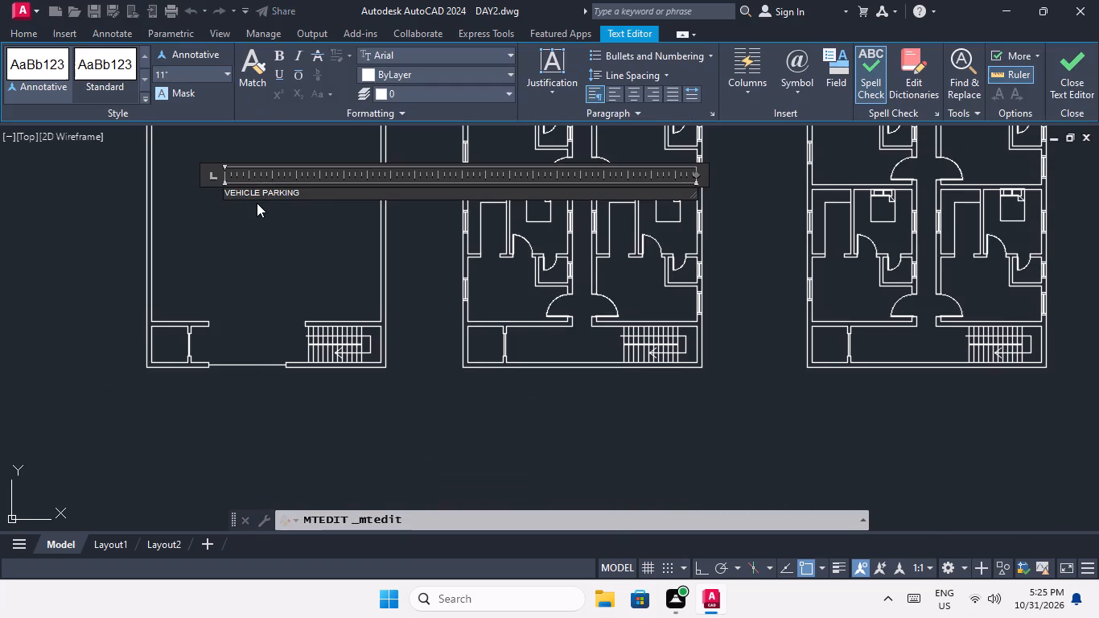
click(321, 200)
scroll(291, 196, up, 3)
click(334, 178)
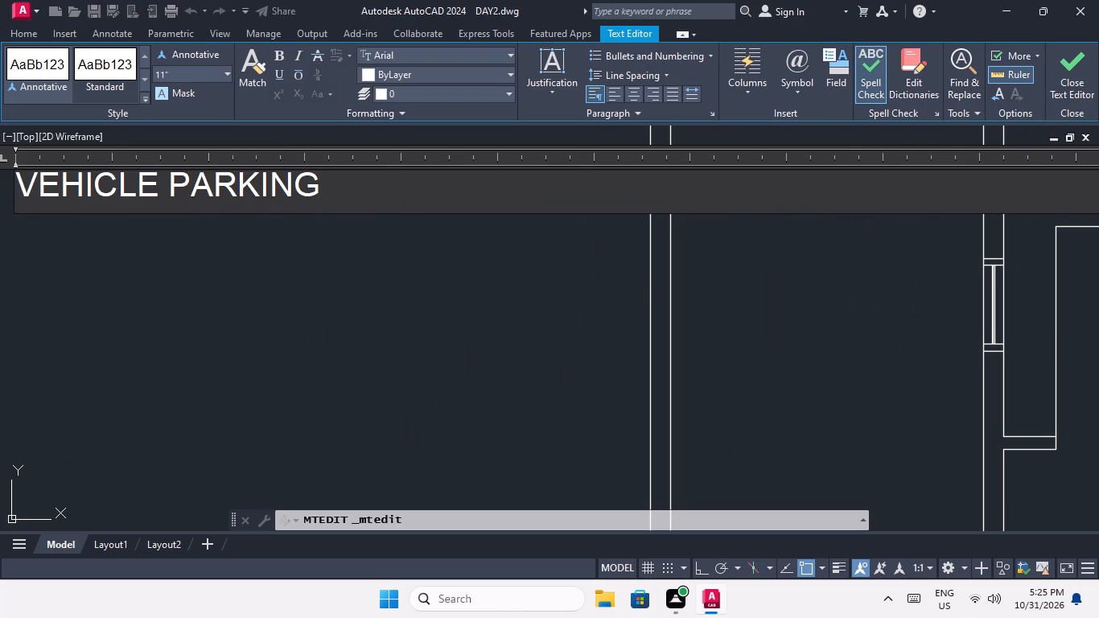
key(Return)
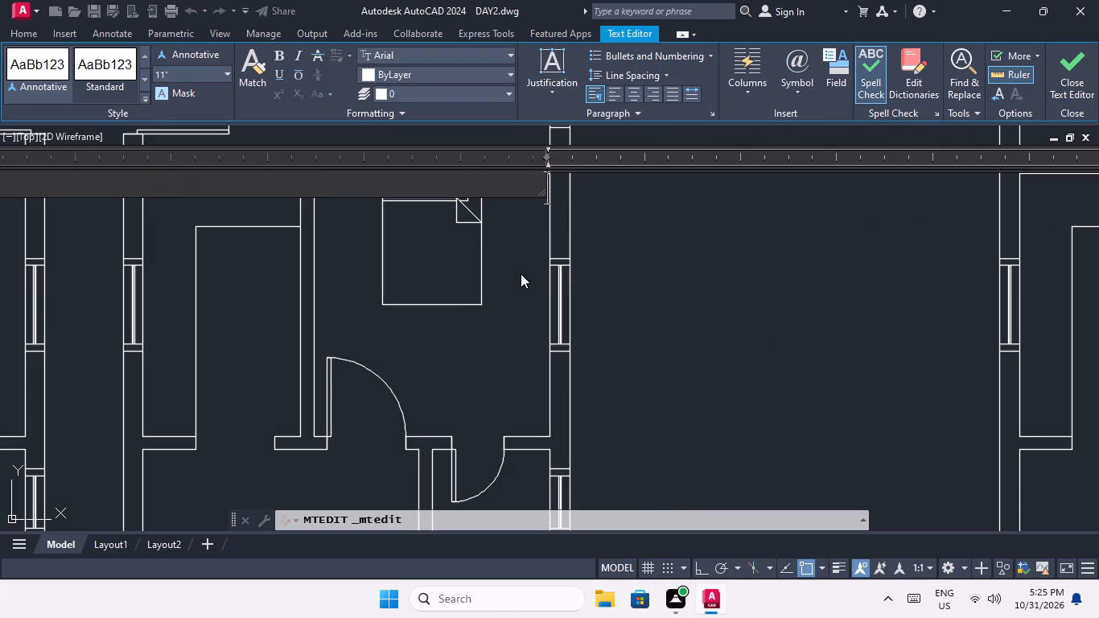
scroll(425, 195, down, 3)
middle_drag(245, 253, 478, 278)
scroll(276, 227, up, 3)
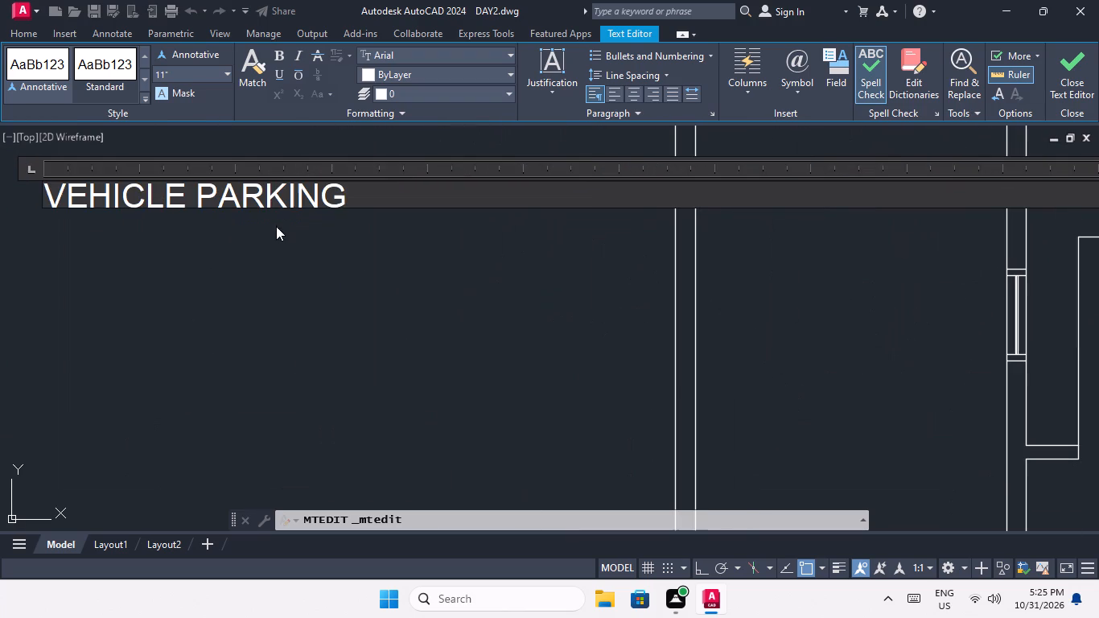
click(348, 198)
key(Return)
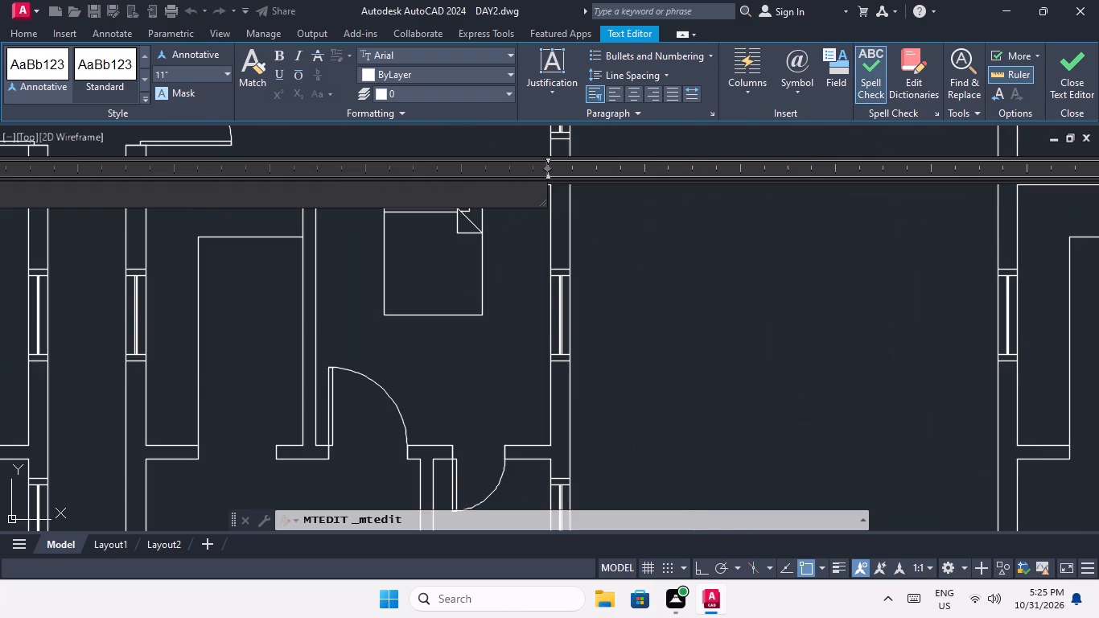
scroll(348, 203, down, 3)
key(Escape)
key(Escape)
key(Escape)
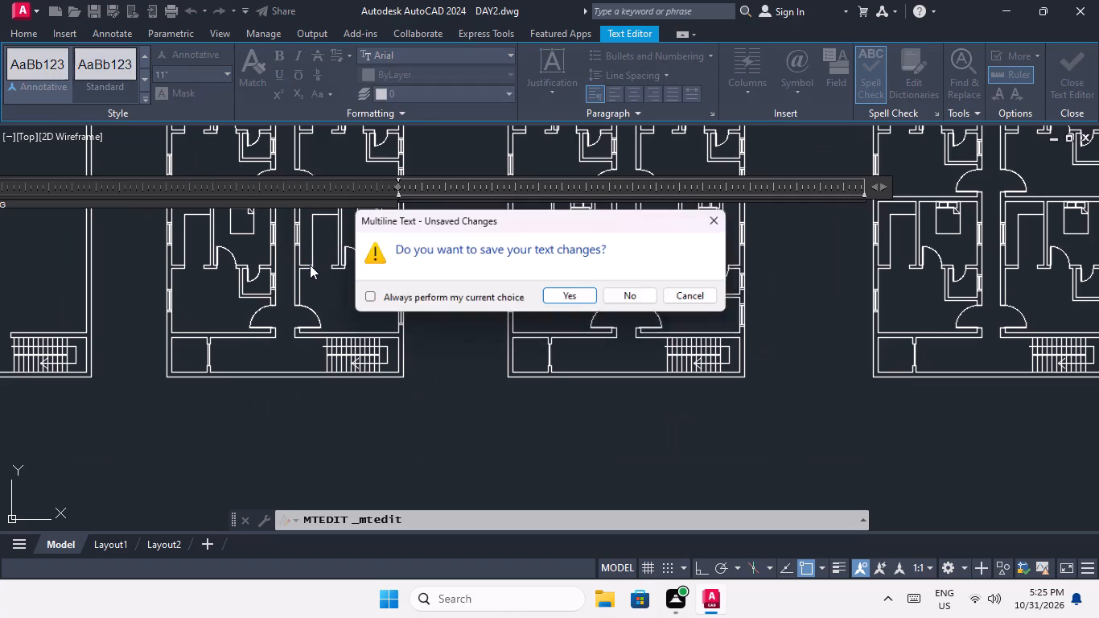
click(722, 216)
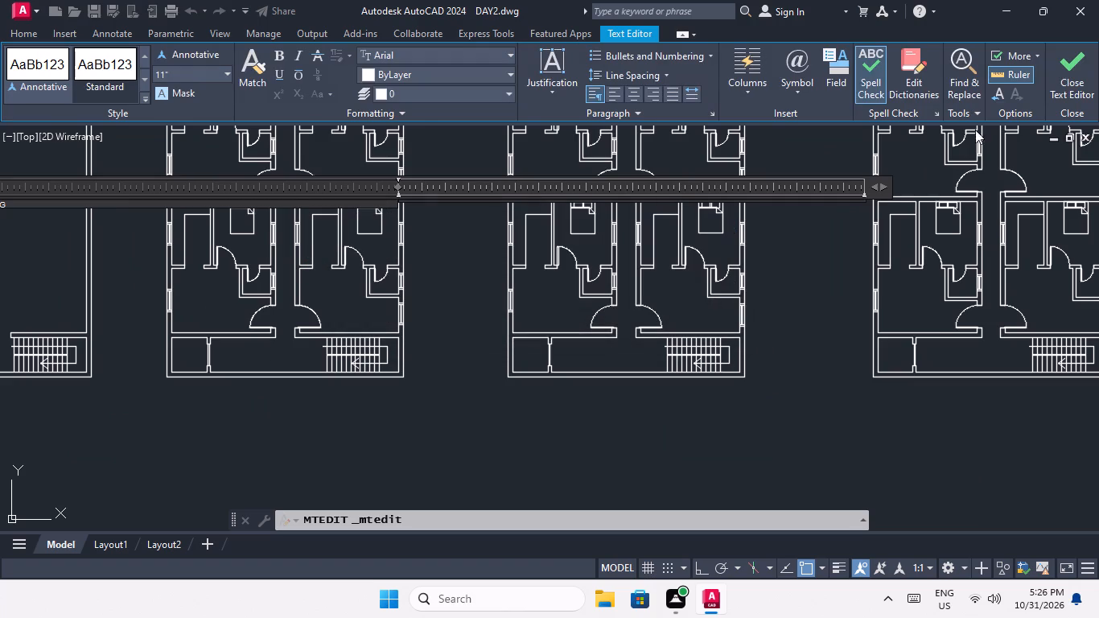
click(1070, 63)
Delete the VEHICLE PARKING label from the first plan's open area.
middle_drag(184, 343, 408, 351)
scroll(191, 230, up, 2)
click(169, 190)
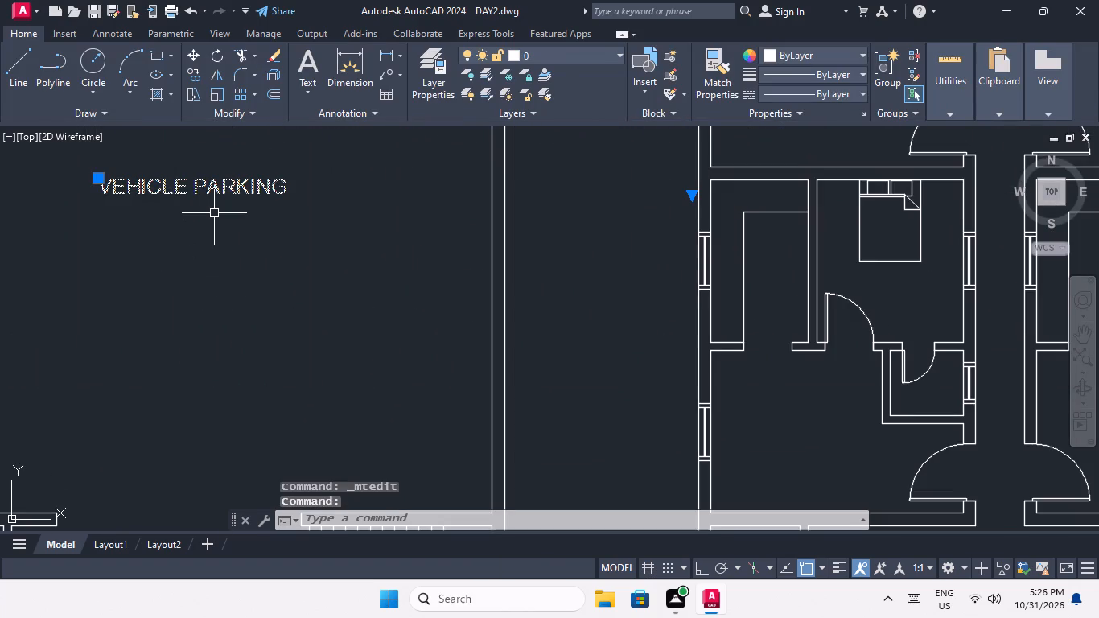
key(Delete)
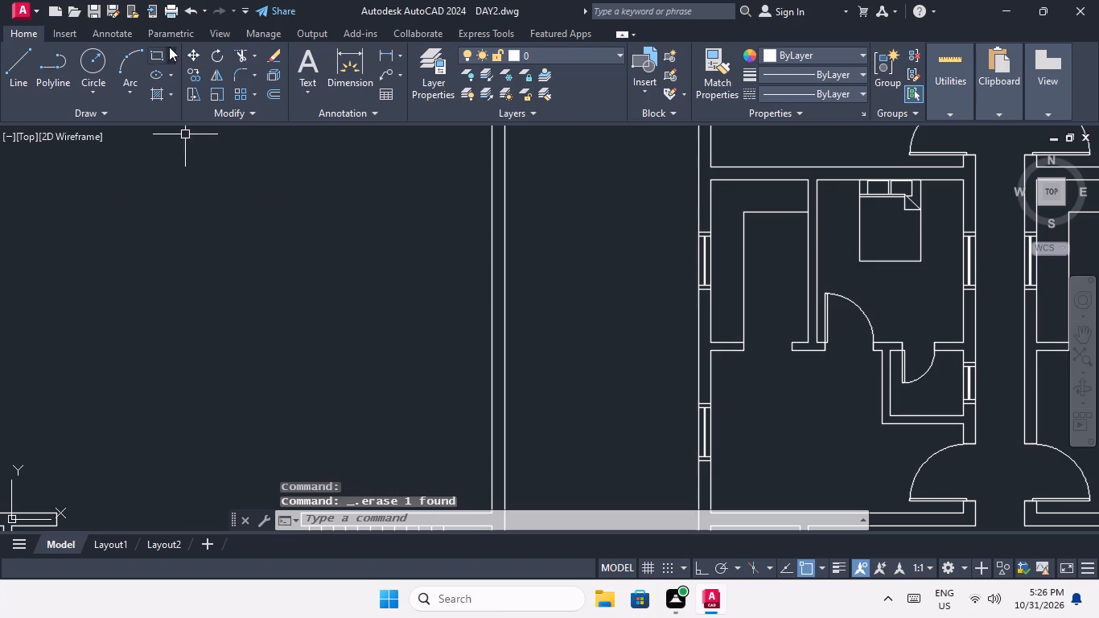
Create an 11" high multiline text in the first plan's open parking area reading VEHICLE PARKING.
key(Escape)
key(Escape)
click(308, 64)
scroll(322, 171, down, 3)
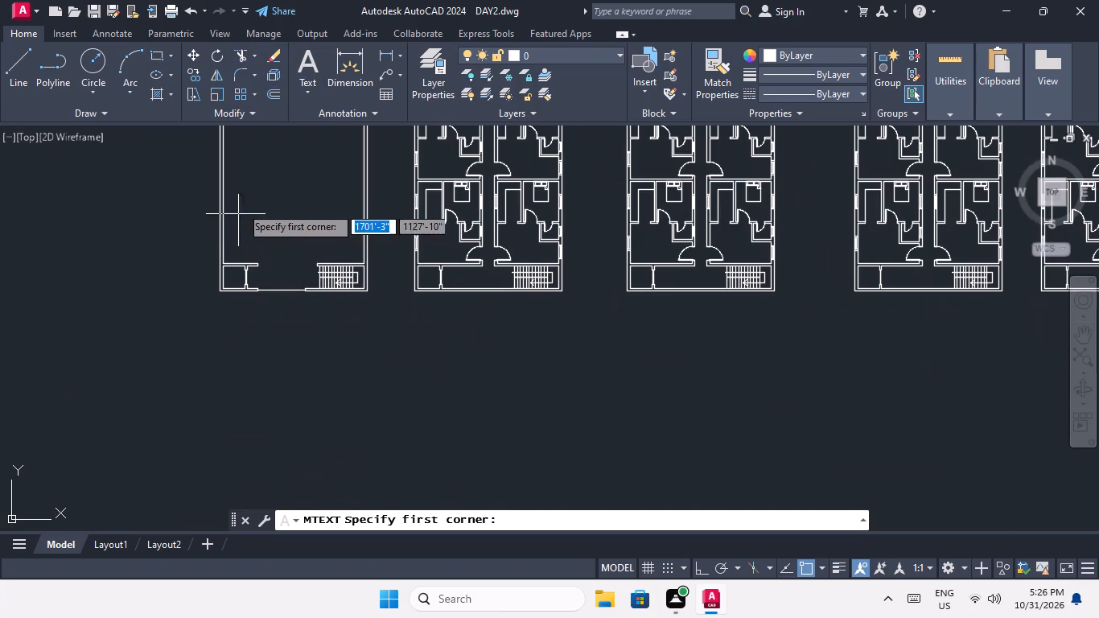
drag(238, 165, 280, 196)
middle_drag(887, 271, 694, 388)
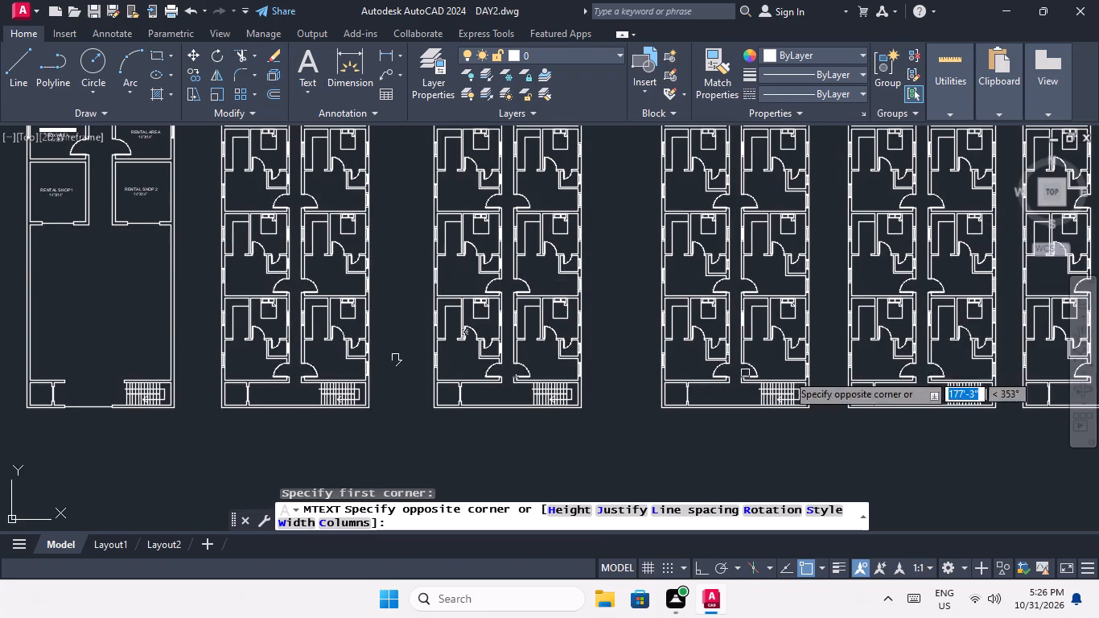
click(1020, 376)
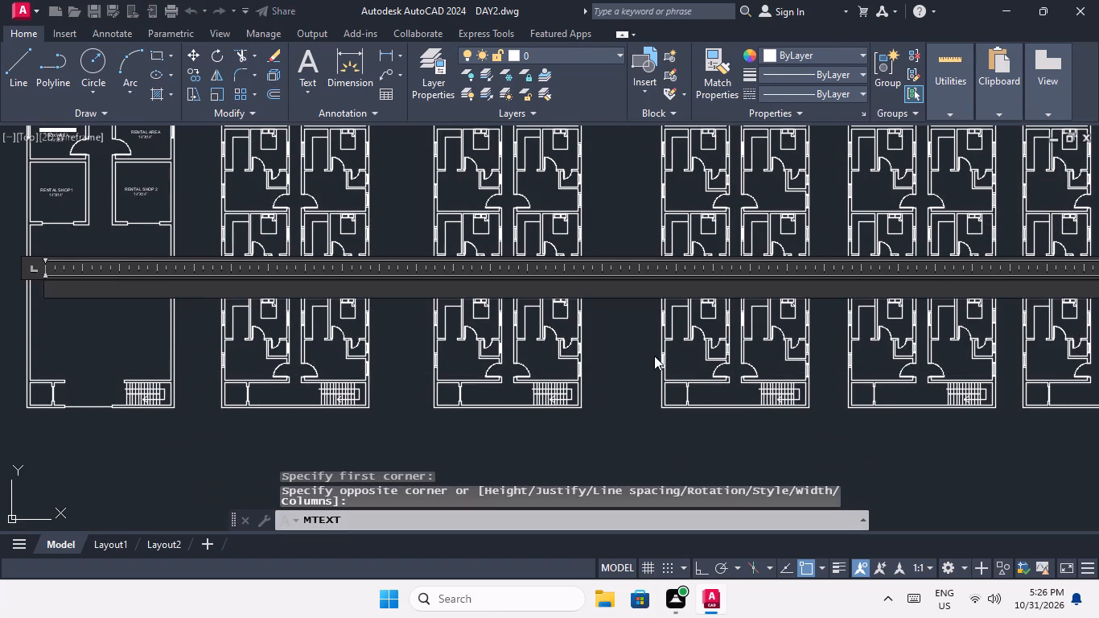
click(181, 76)
key(1)
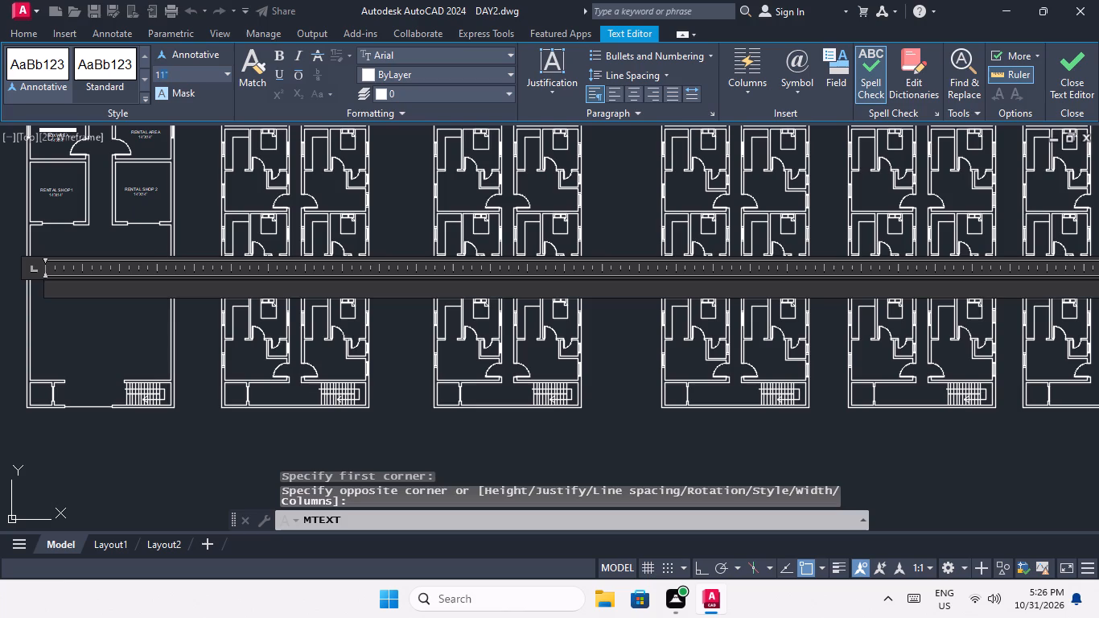
key(1)
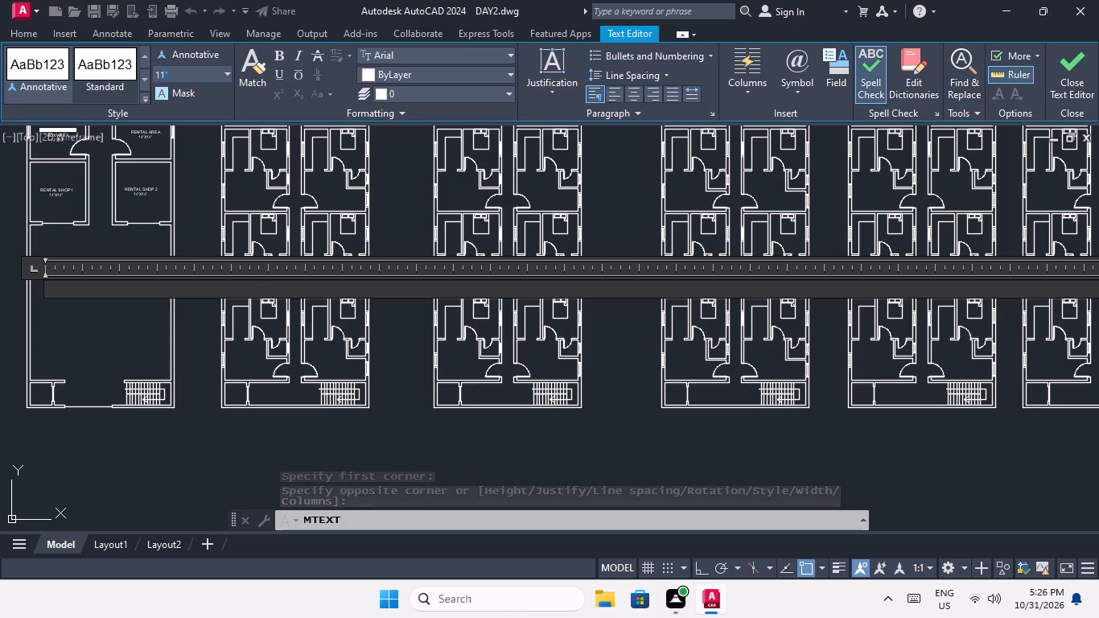
key(shift+quotedbl)
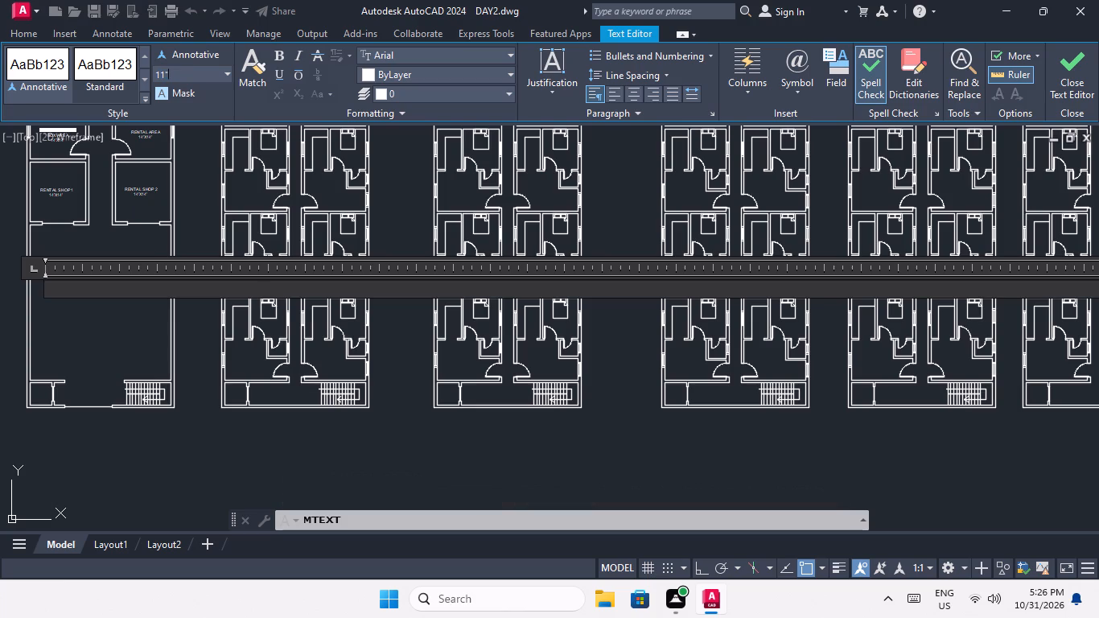
key(Return)
scroll(346, 438, down, 5)
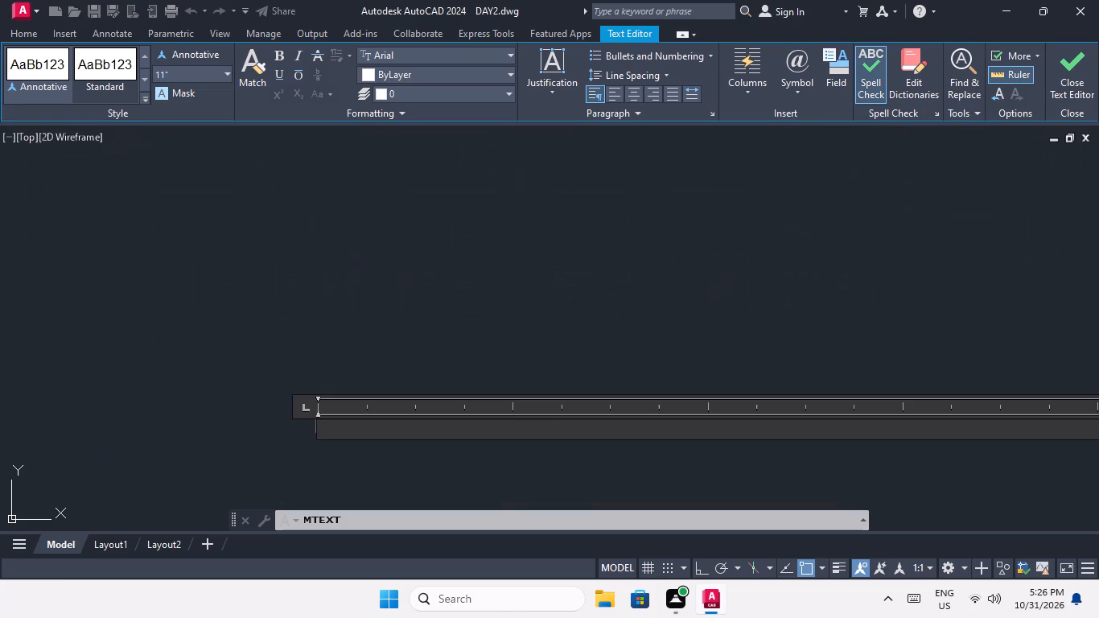
key(v)
text(EHI)
key(c)
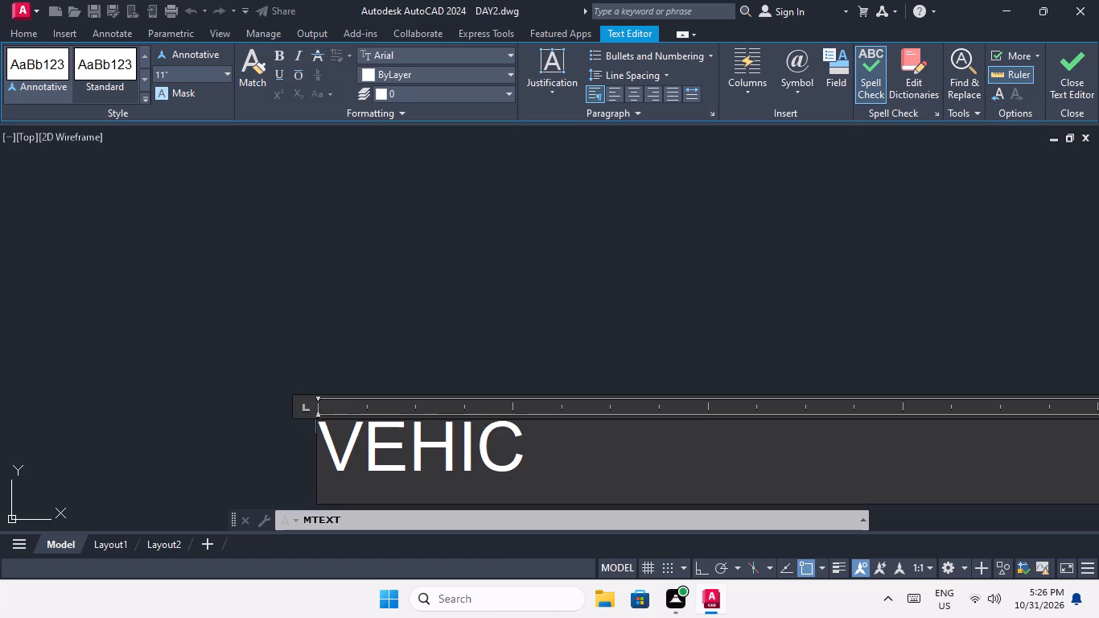
text(LE)
key(space)
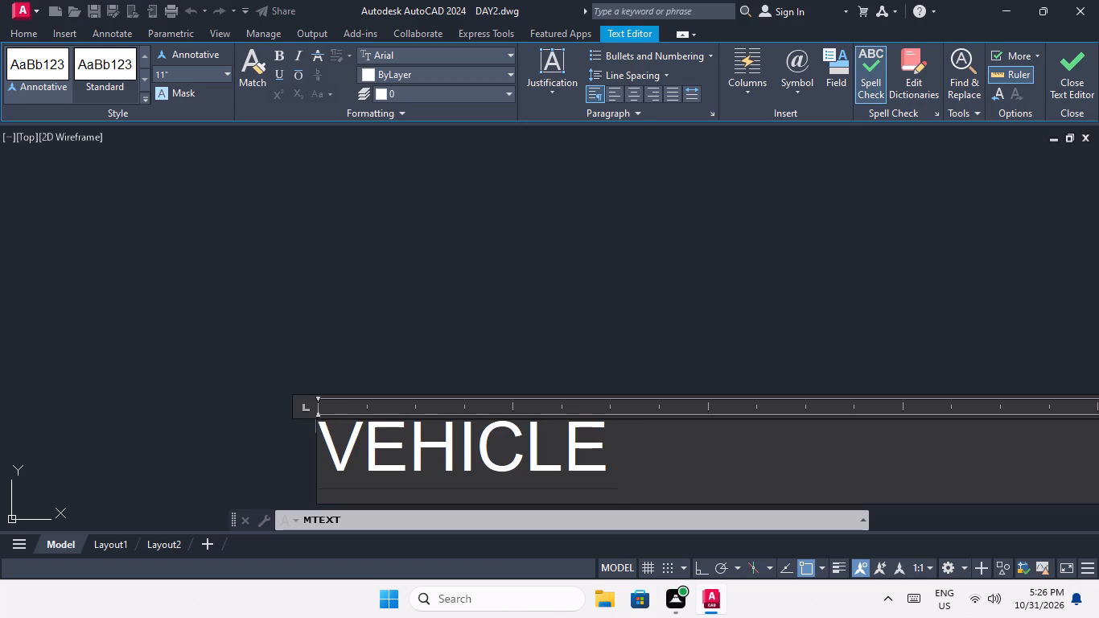
text(PARKING)
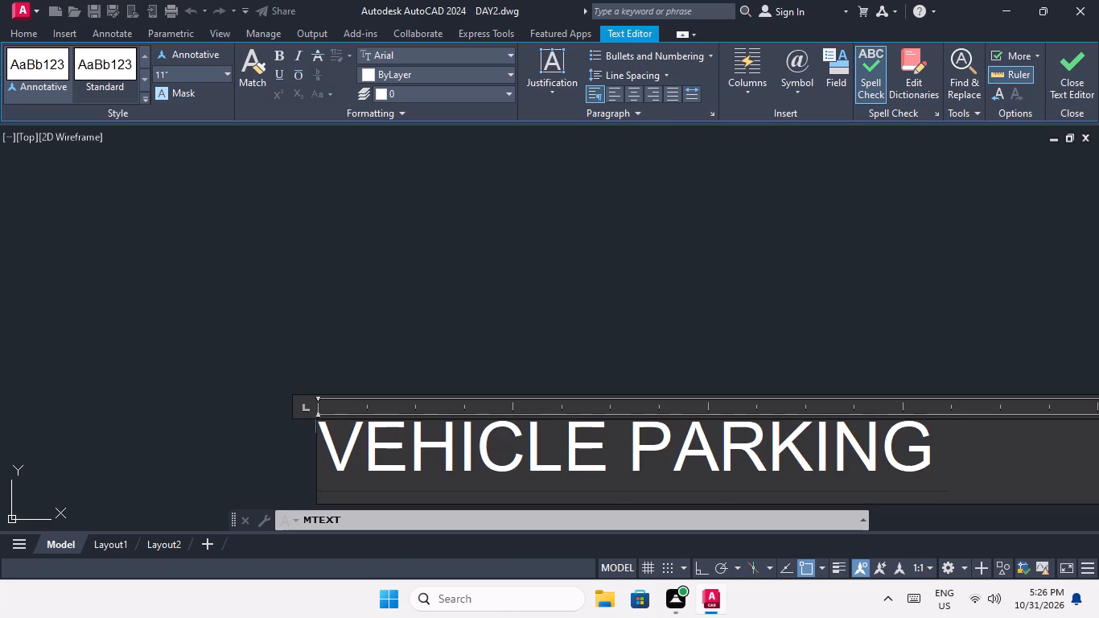
Add a second line reading 35'6"X39' under VEHICLE PARKING, indent it with spaces to centre it, and finish the text.
key(Return)
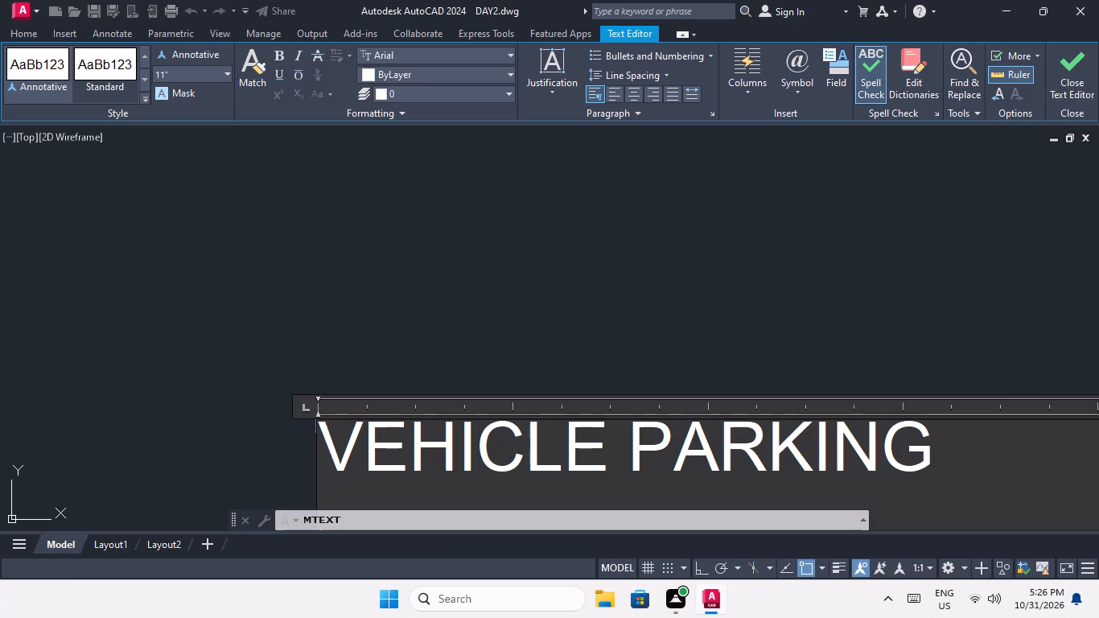
text(356)
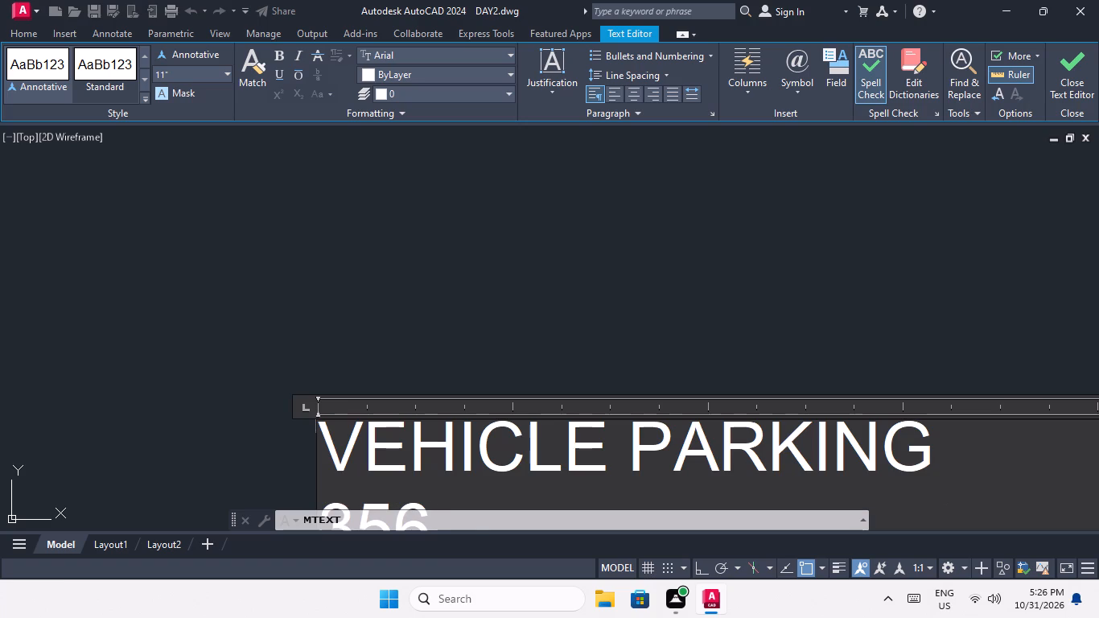
text(39)
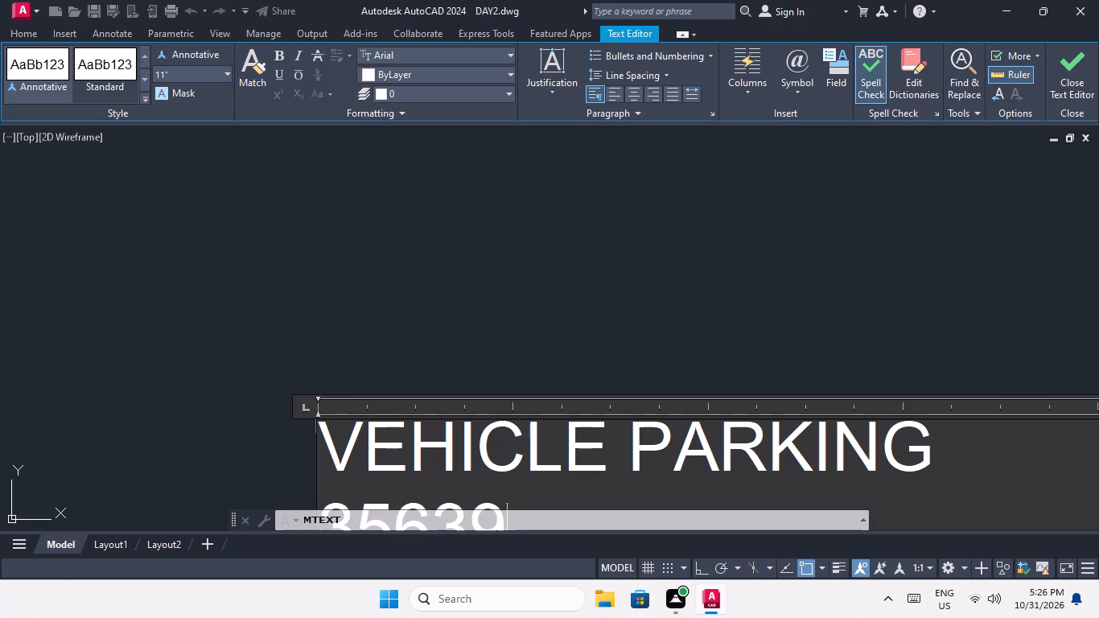
middle_drag(436, 393, 372, 222)
key(apostrophe)
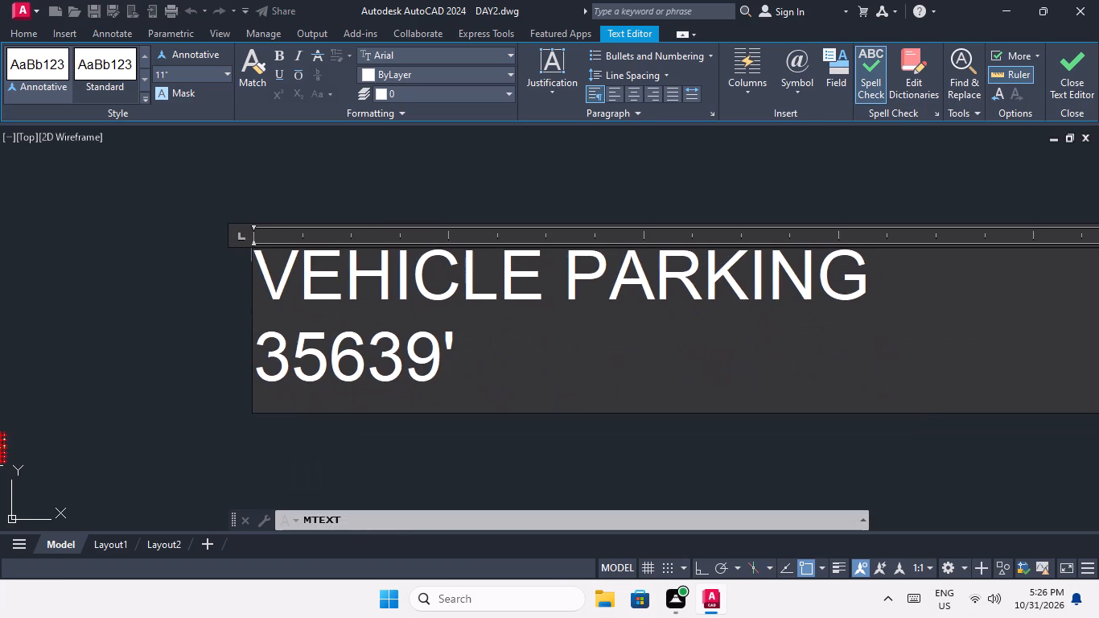
key(Left)
key(Left)
key(Left)
key(shift+quotedbl)
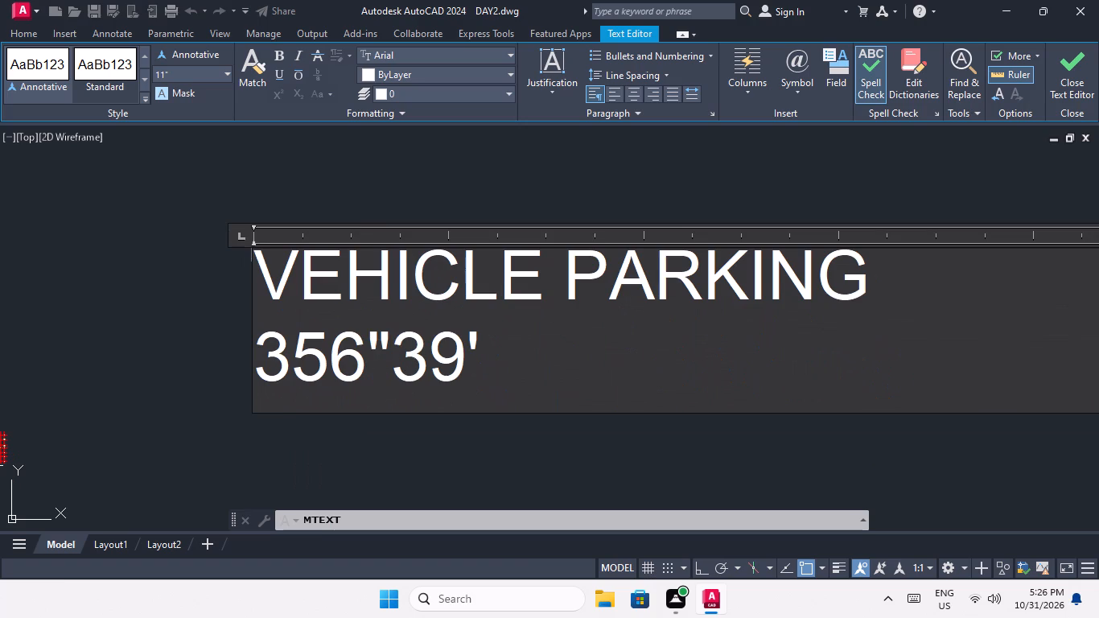
key(Left)
key(Left)
key(apostrophe)
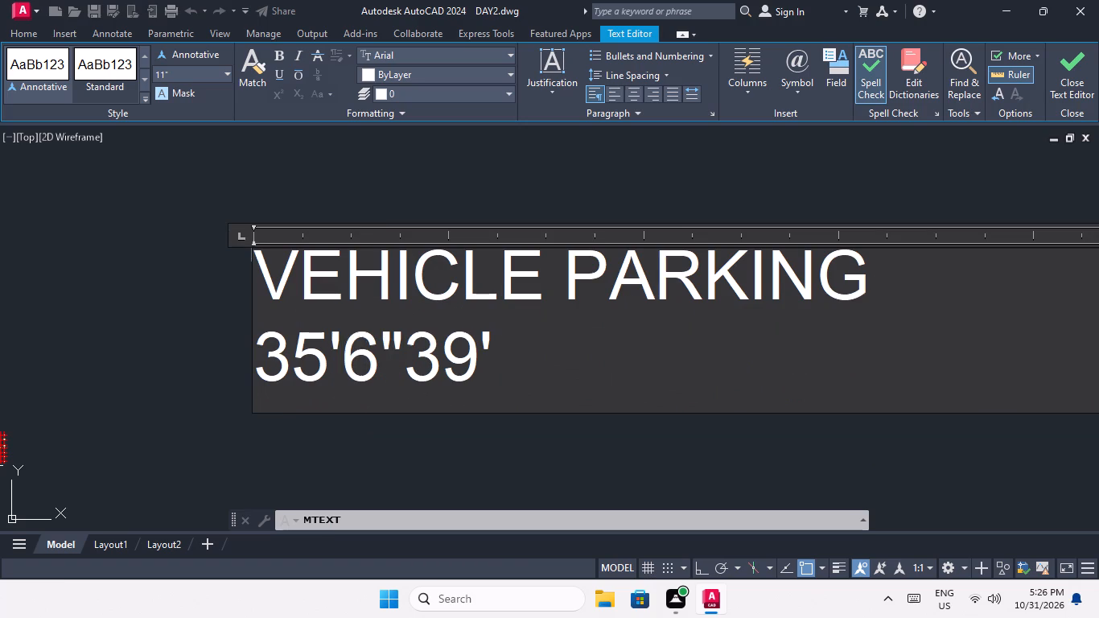
key(Right)
key(Right)
key(x)
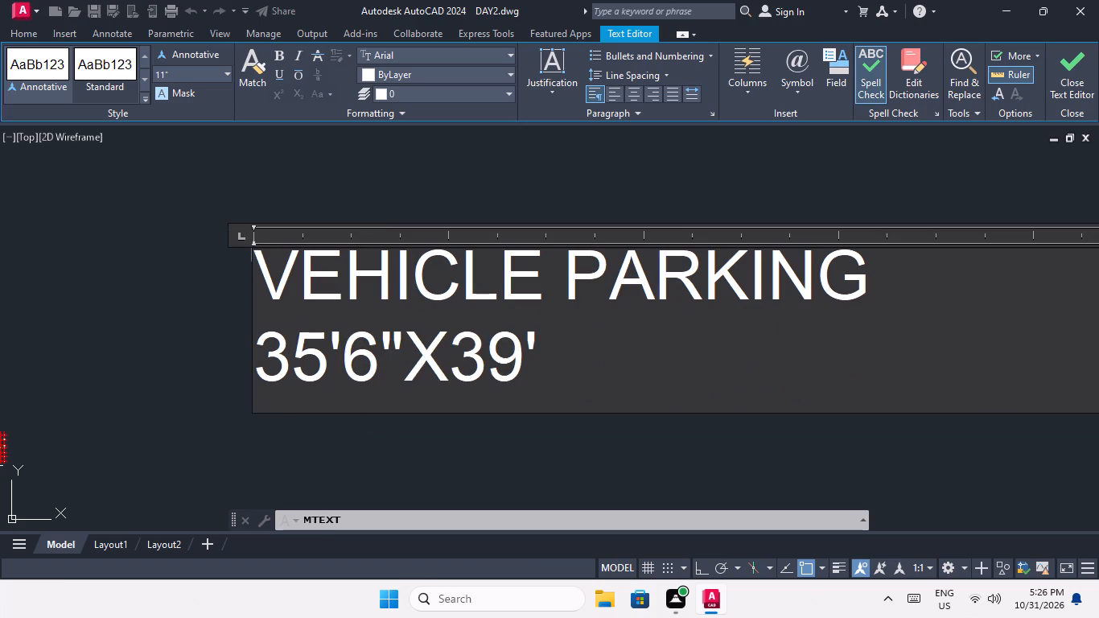
key(Left)
key(Left)
key(Left)
key(Left)
key(Left)
key(Left)
key(space)
key(space)
key(space)
key(space)
key(space)
key(space)
key(space)
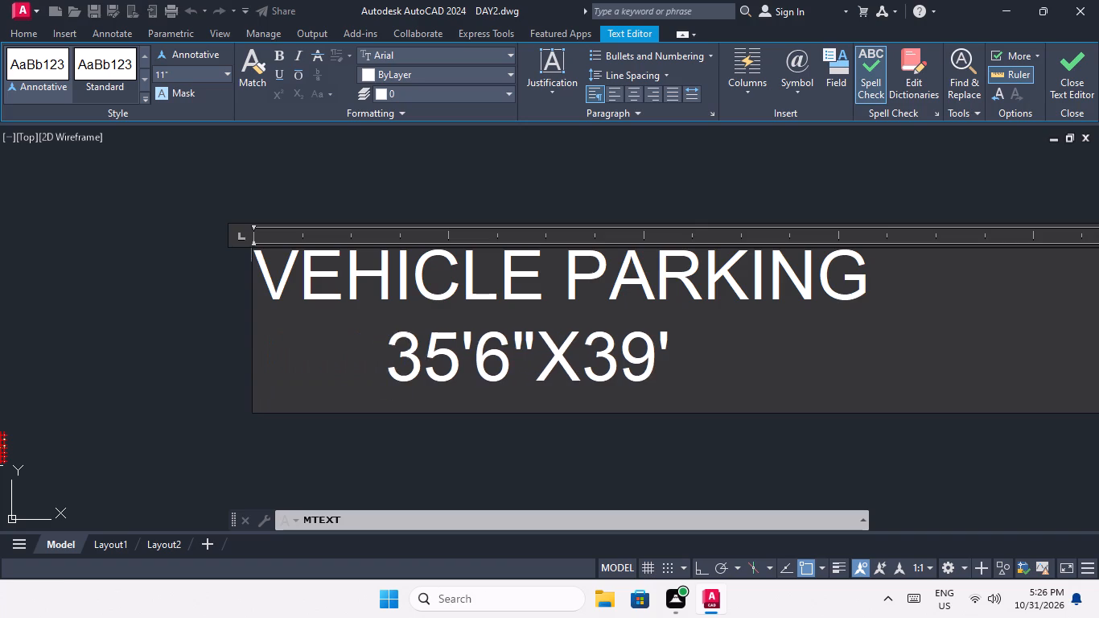
key(space)
key(space)
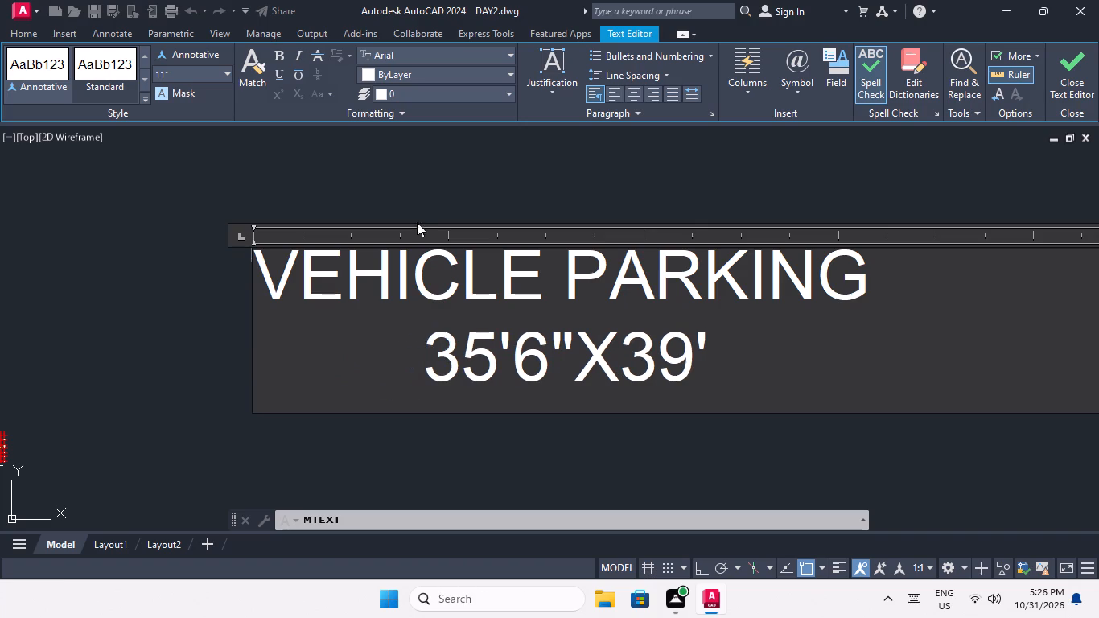
click(425, 201)
Move the two-line VEHICLE PARKING label to the middle of the first plan's parking area.
scroll(401, 278, down, 1)
scroll(290, 272, up, 4)
scroll(415, 202, up, 4)
middle_drag(445, 264, 388, 352)
scroll(441, 289, down, 3)
scroll(443, 277, up, 2)
drag(451, 332, 426, 298)
click(400, 244)
click(187, 53)
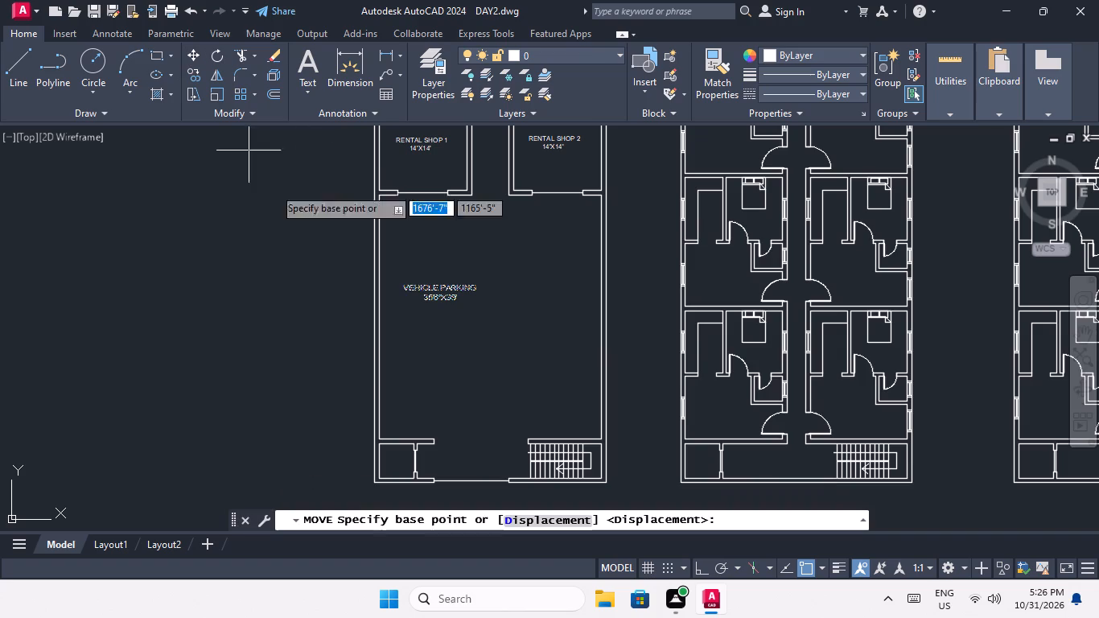
click(422, 299)
scroll(459, 335, up, 2)
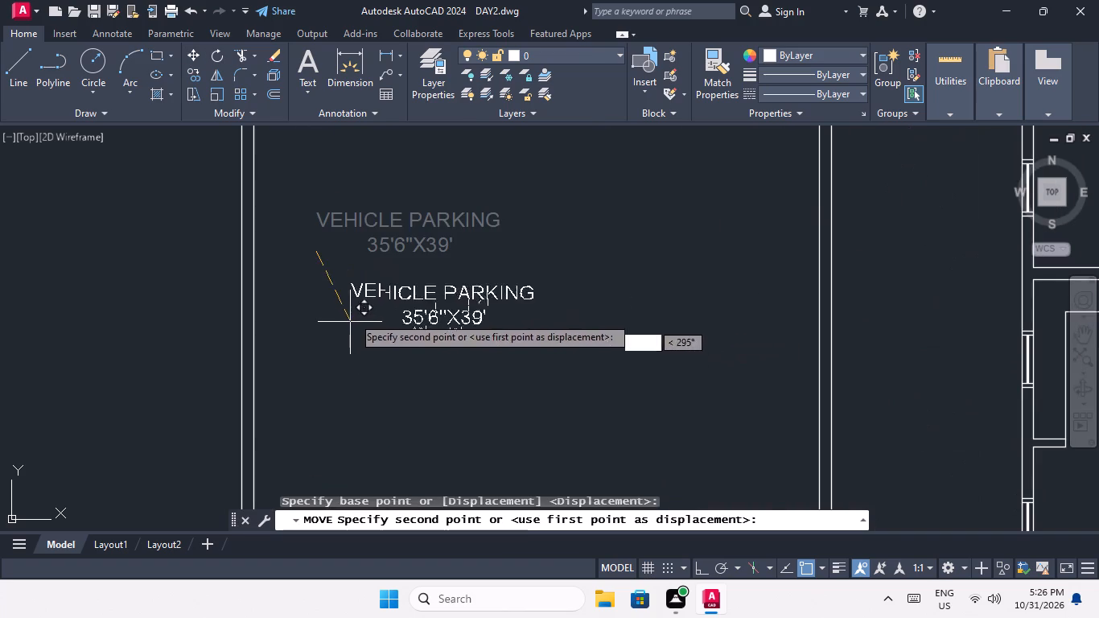
middle_drag(401, 311, 216, 257)
middle_drag(285, 260, 259, 288)
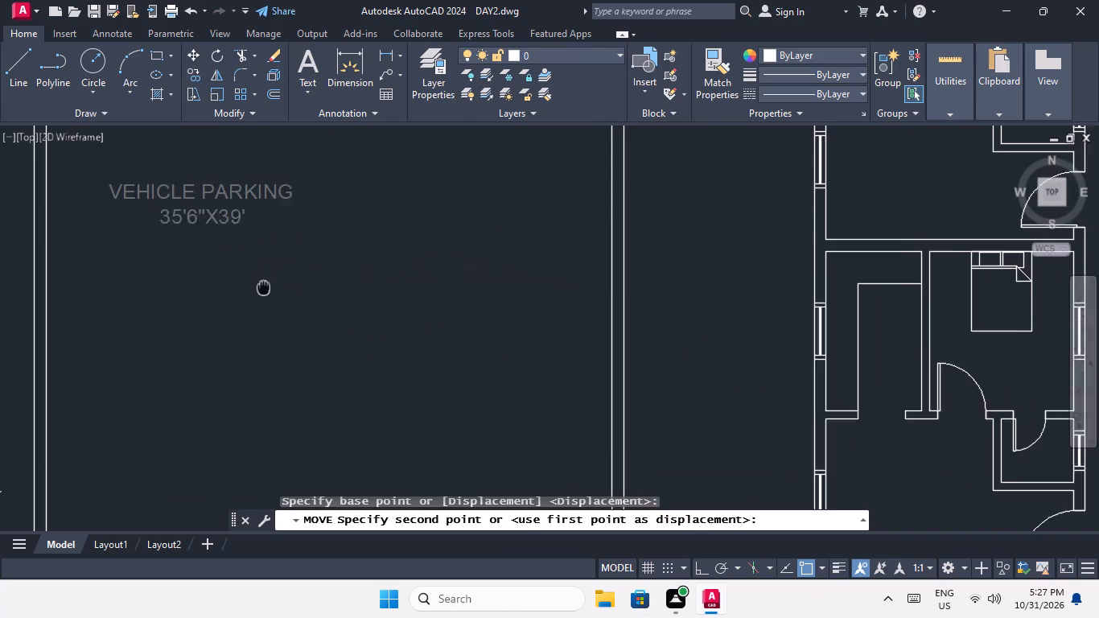
middle_drag(259, 288, 238, 292)
scroll(274, 241, down, 2)
scroll(255, 265, up, 2)
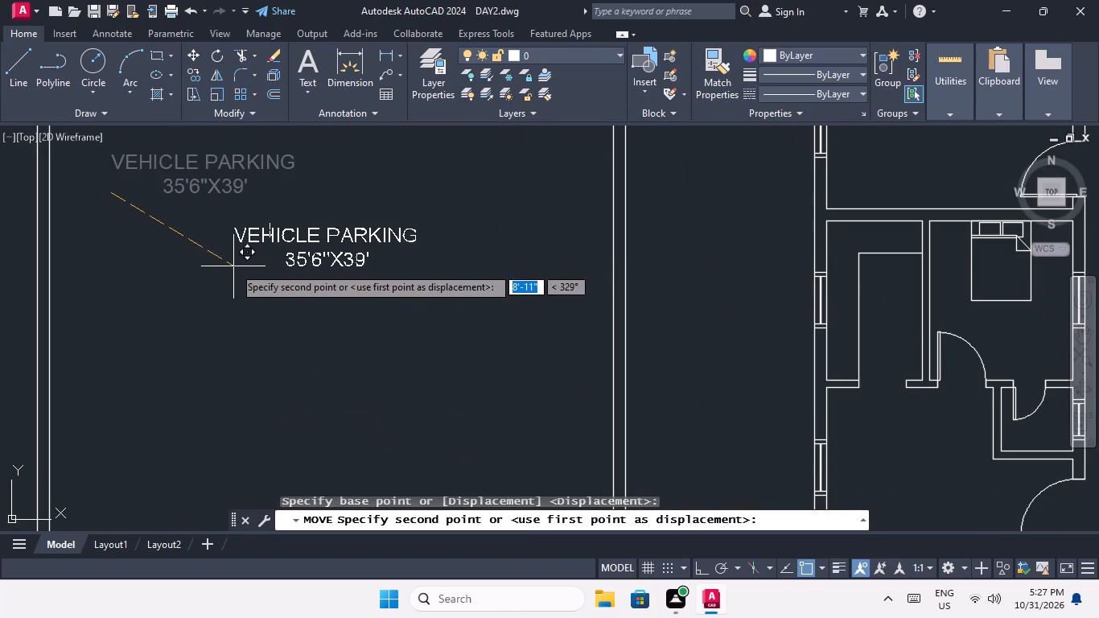
click(231, 266)
Create an 8" high multiline text reading STAIRE in the lower part of the first plan's parking area.
scroll(249, 249, down, 3)
scroll(265, 251, up, 1)
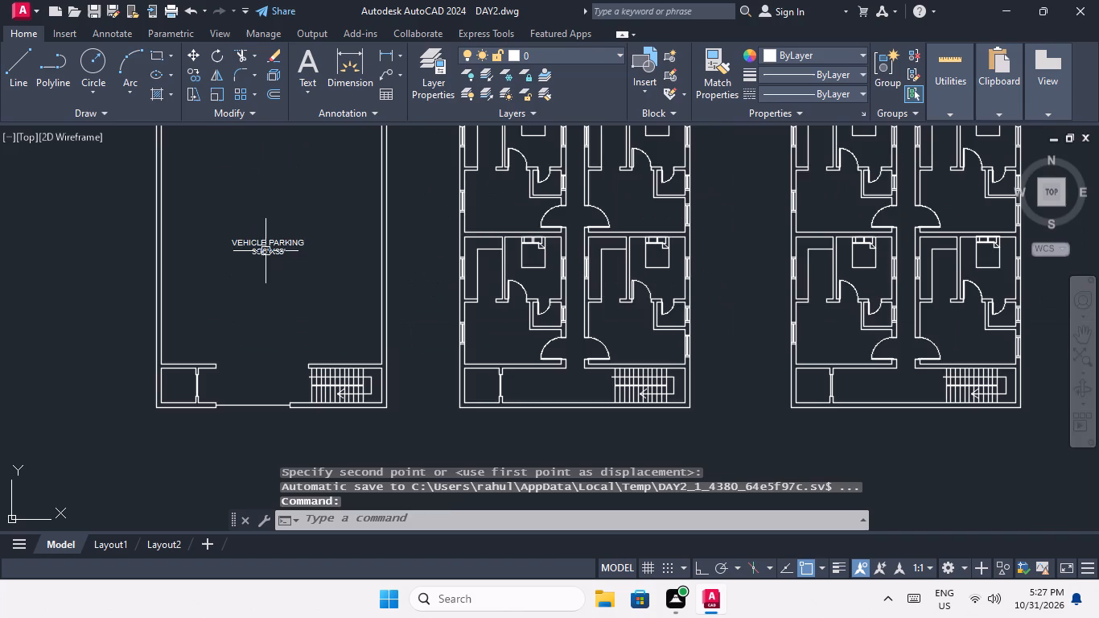
scroll(264, 235, up, 2)
scroll(301, 284, down, 1)
scroll(300, 260, up, 1)
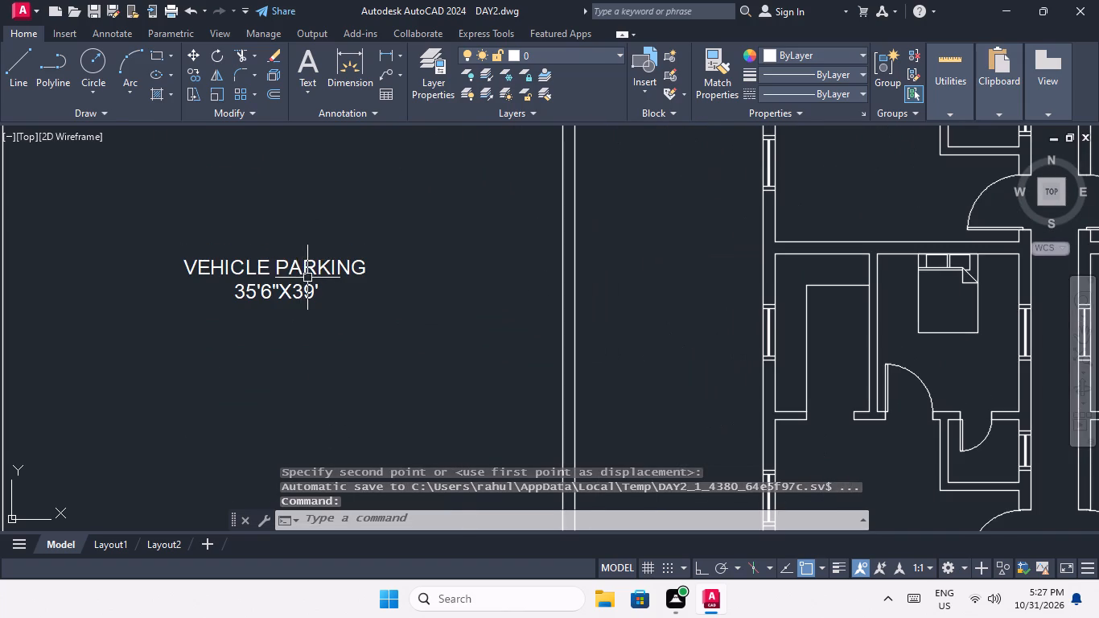
scroll(301, 289, down, 2)
middle_drag(292, 336, 354, 295)
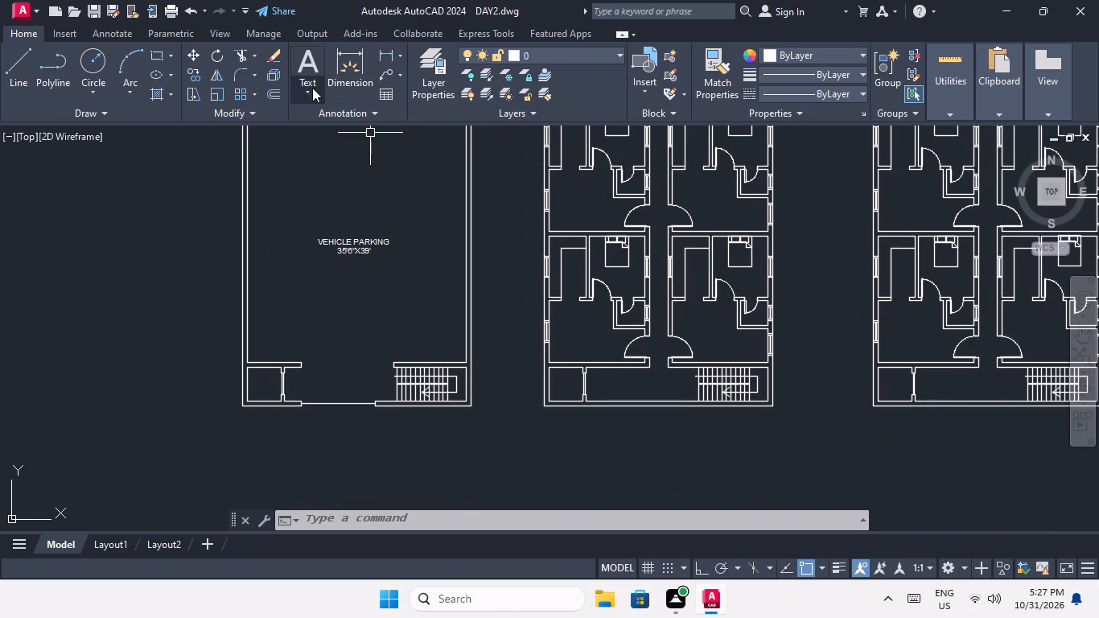
click(311, 68)
scroll(298, 330, up, 2)
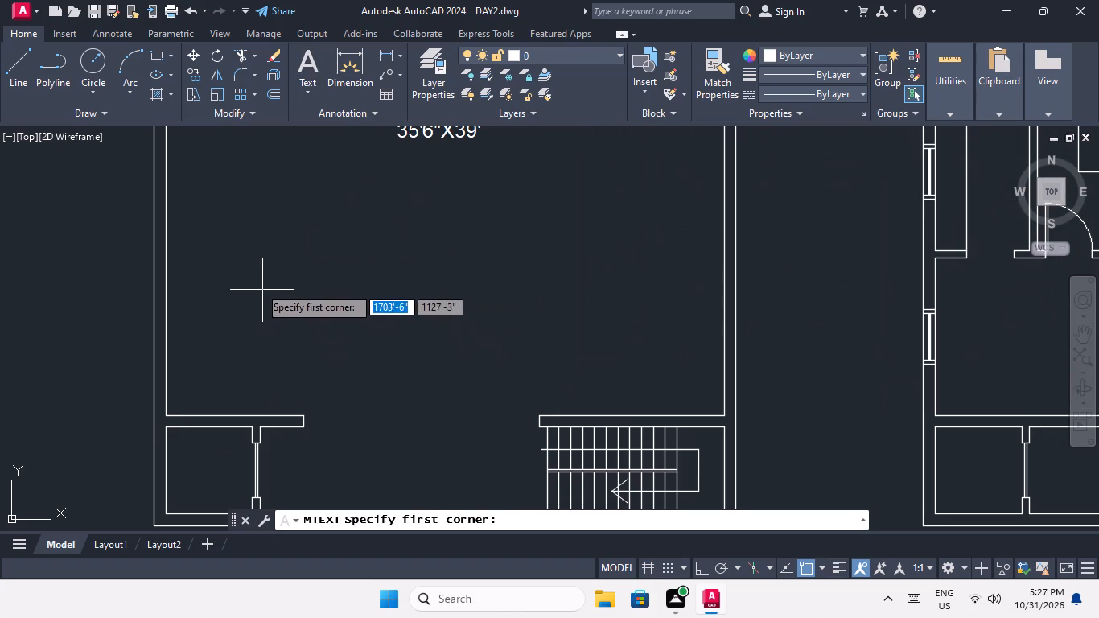
drag(251, 262, 277, 317)
click(637, 296)
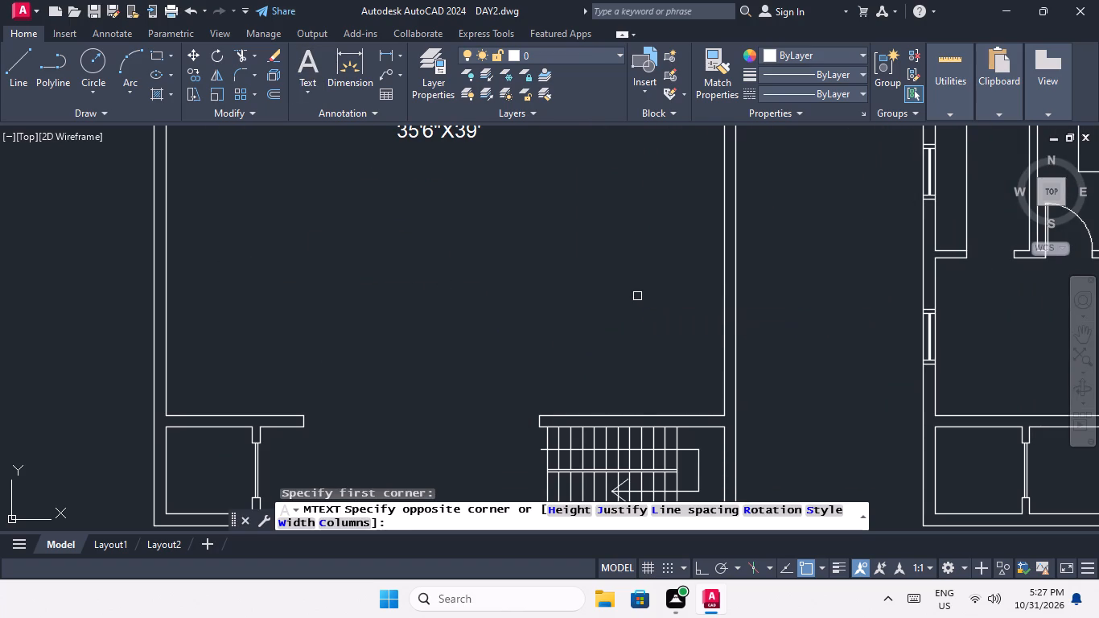
click(176, 77)
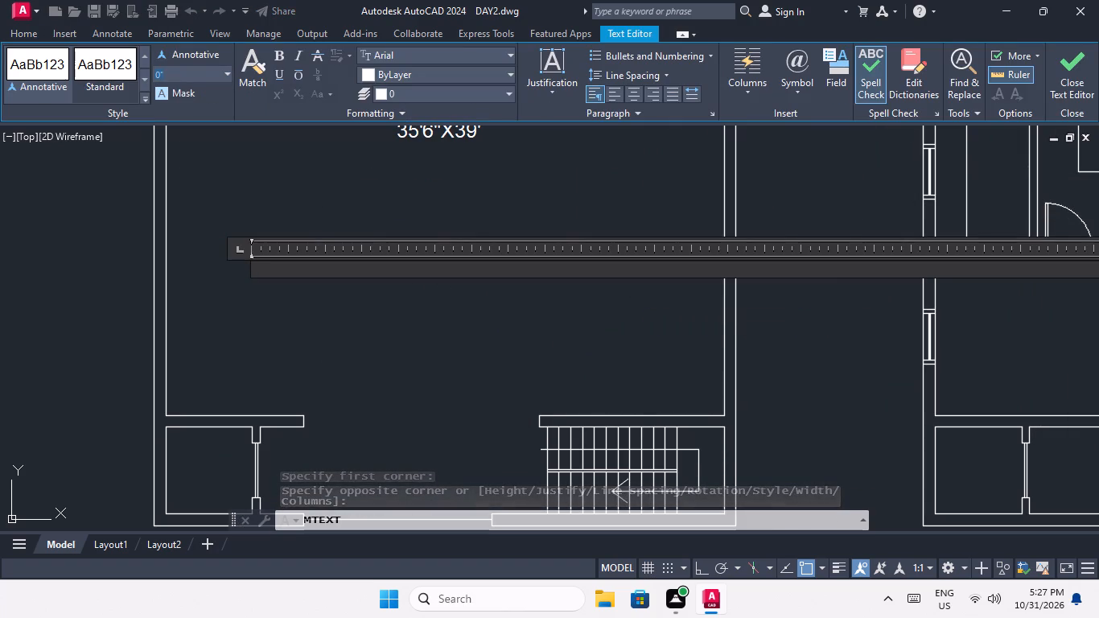
key(8)
key(shift+quotedbl)
key(Return)
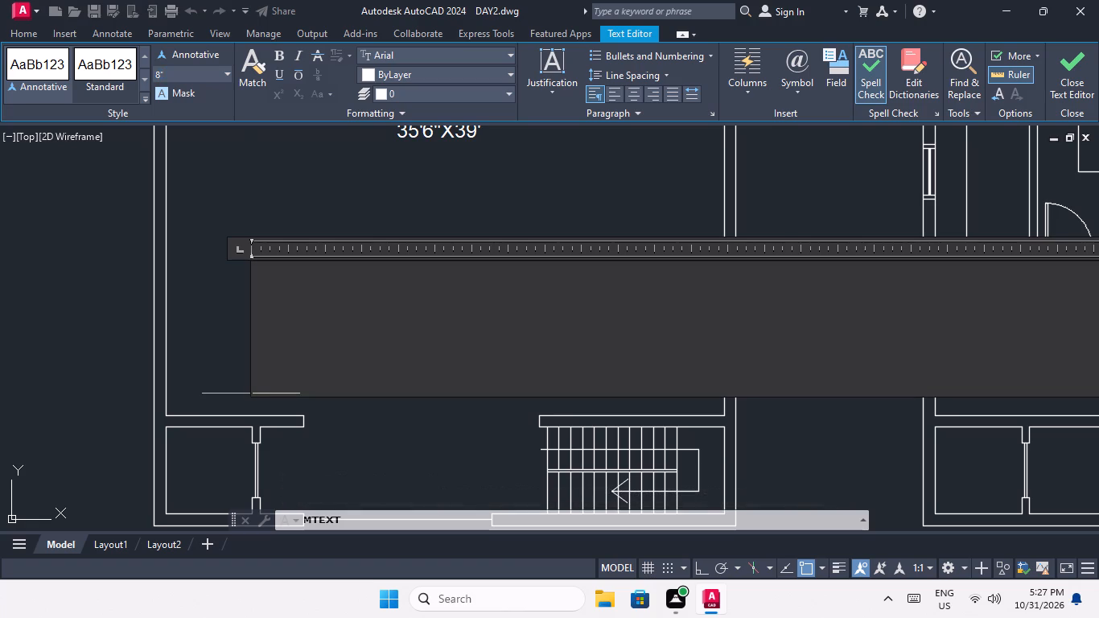
text(STAIRE)
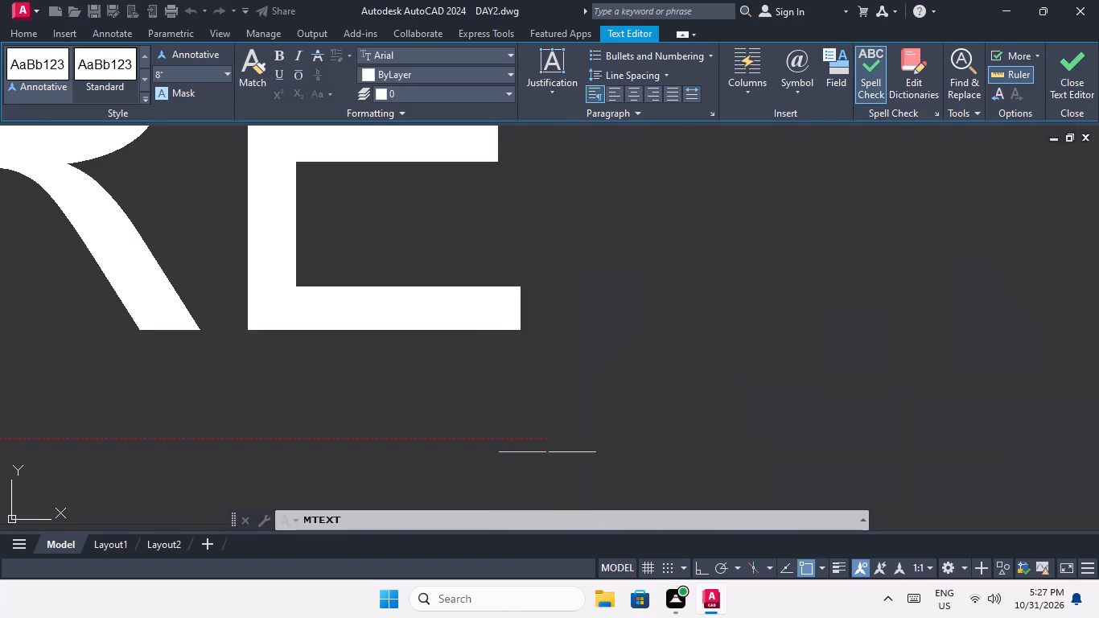
scroll(405, 290, down, 5)
click(369, 359)
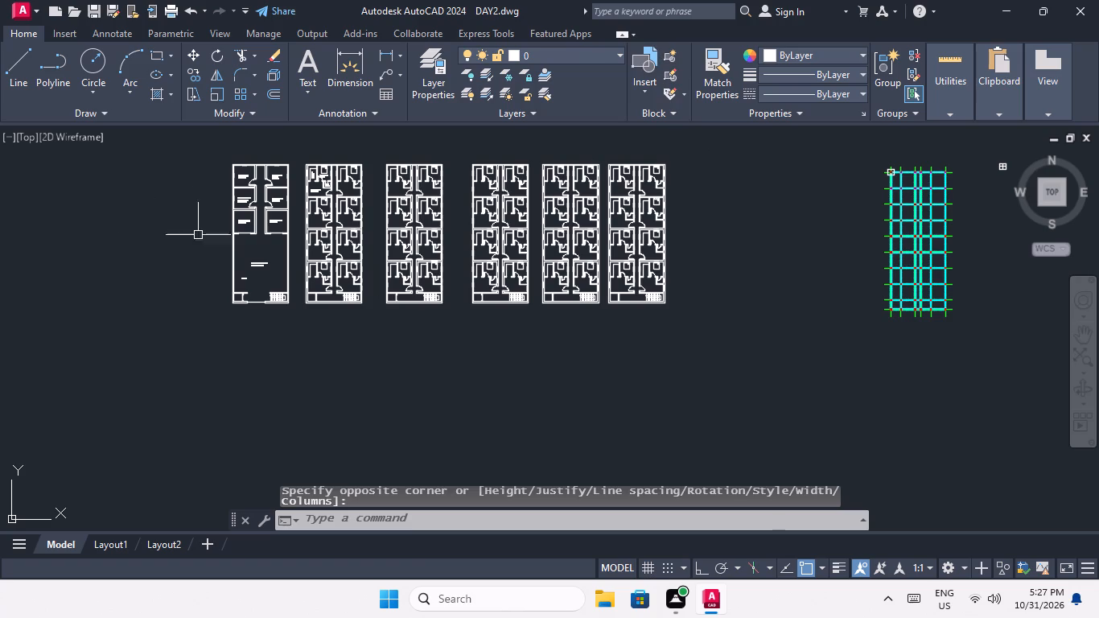
Rotate the STAIRE text in the first plan's parking area to 270° so it reads vertically downward.
scroll(229, 286, up, 4)
scroll(315, 235, up, 3)
drag(395, 206, 384, 282)
click(350, 301)
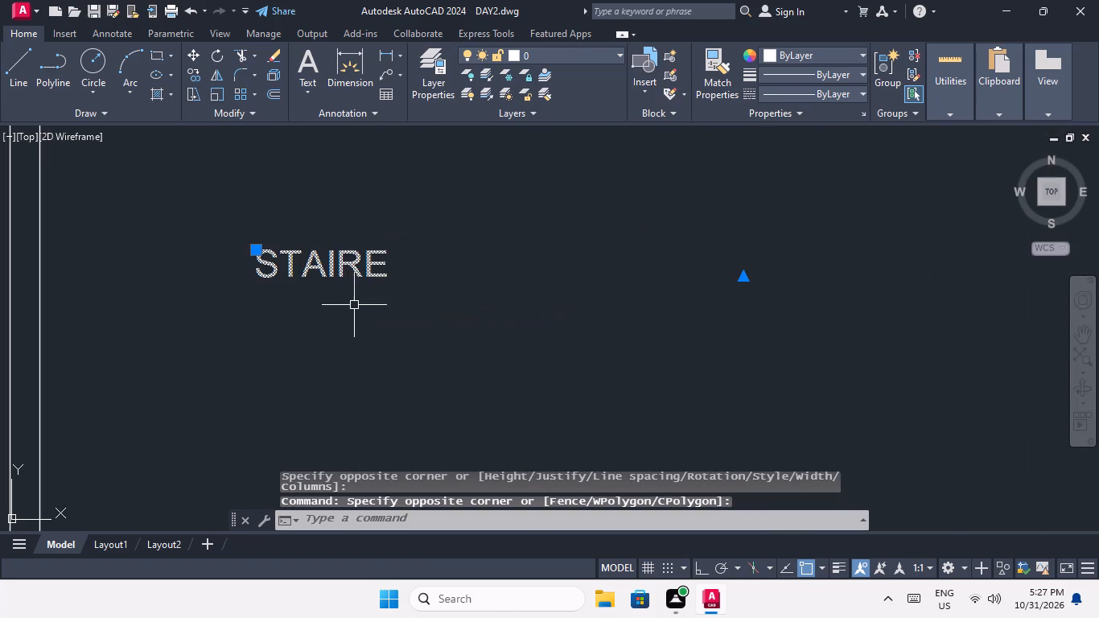
click(702, 570)
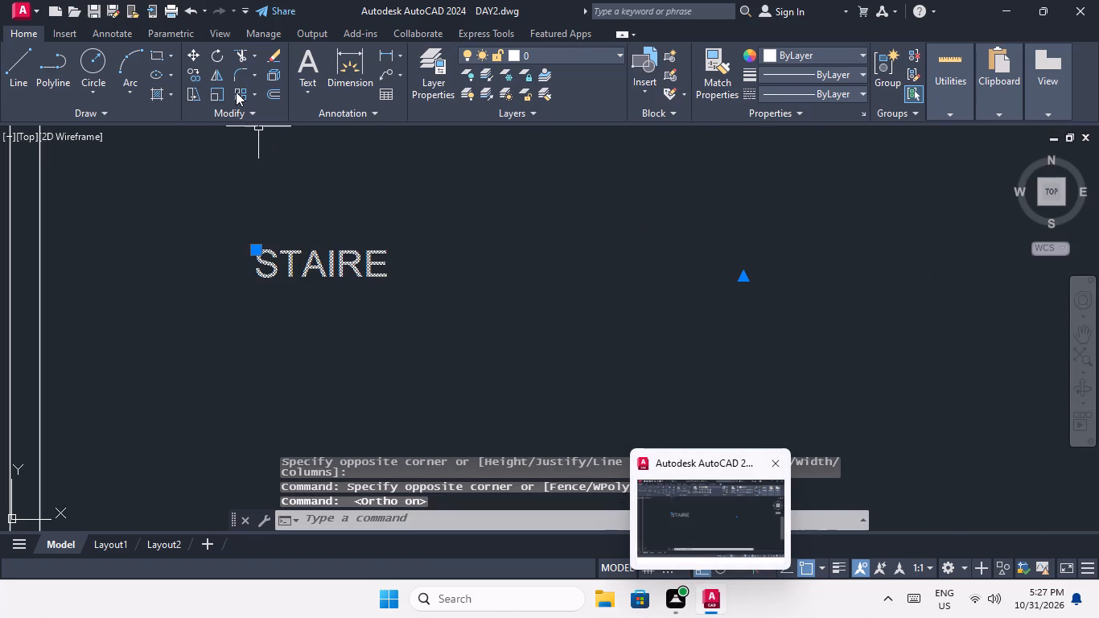
click(218, 55)
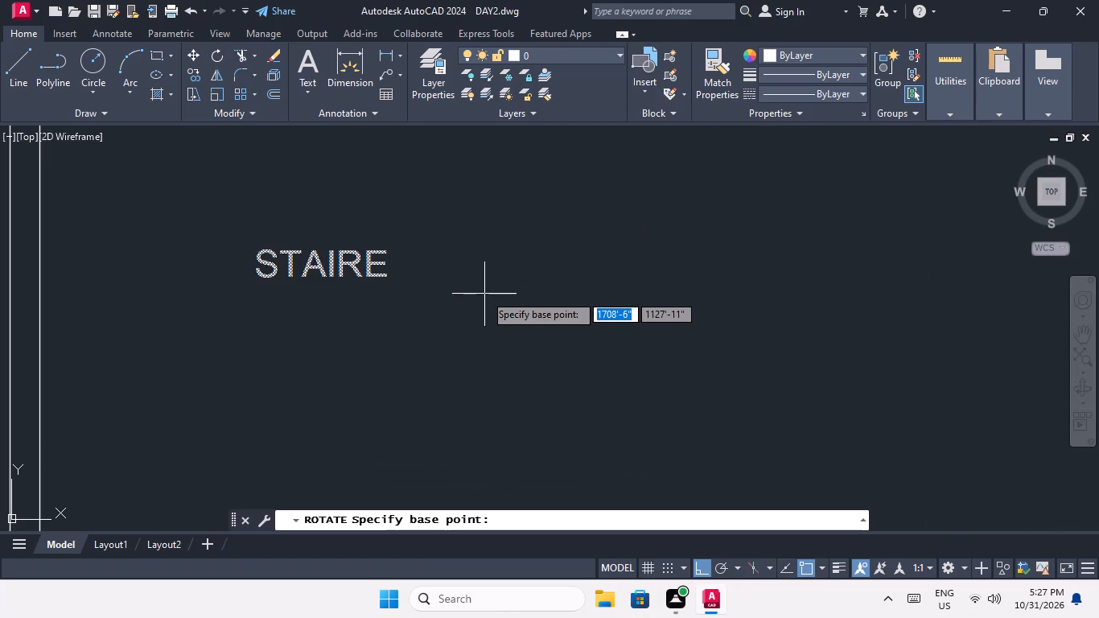
drag(385, 253, 388, 271)
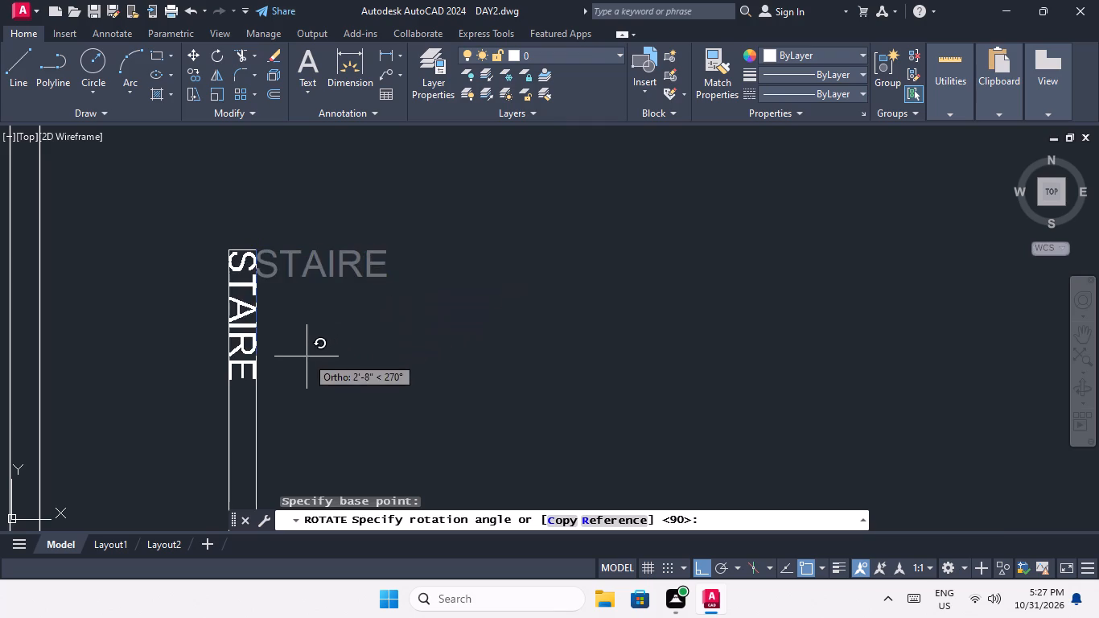
click(307, 355)
scroll(311, 286, down, 3)
key(Escape)
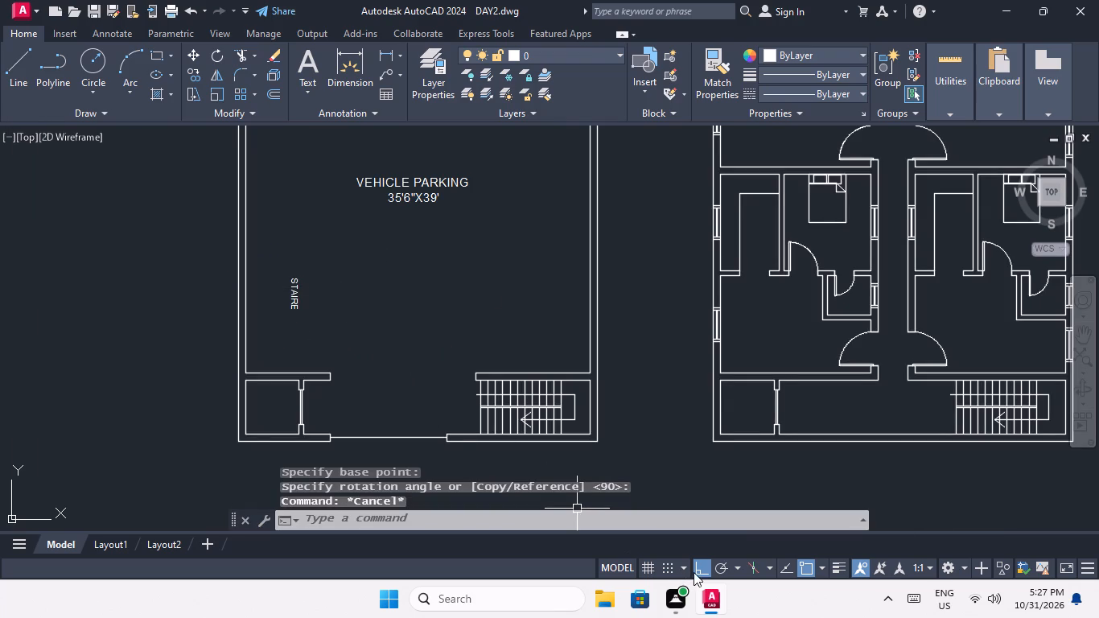
With Ortho off, copy the vertical STAIRE text from its top end to just beside the first plan's staircase, at the open end of the treads.
click(699, 572)
drag(305, 260, 294, 279)
click(274, 308)
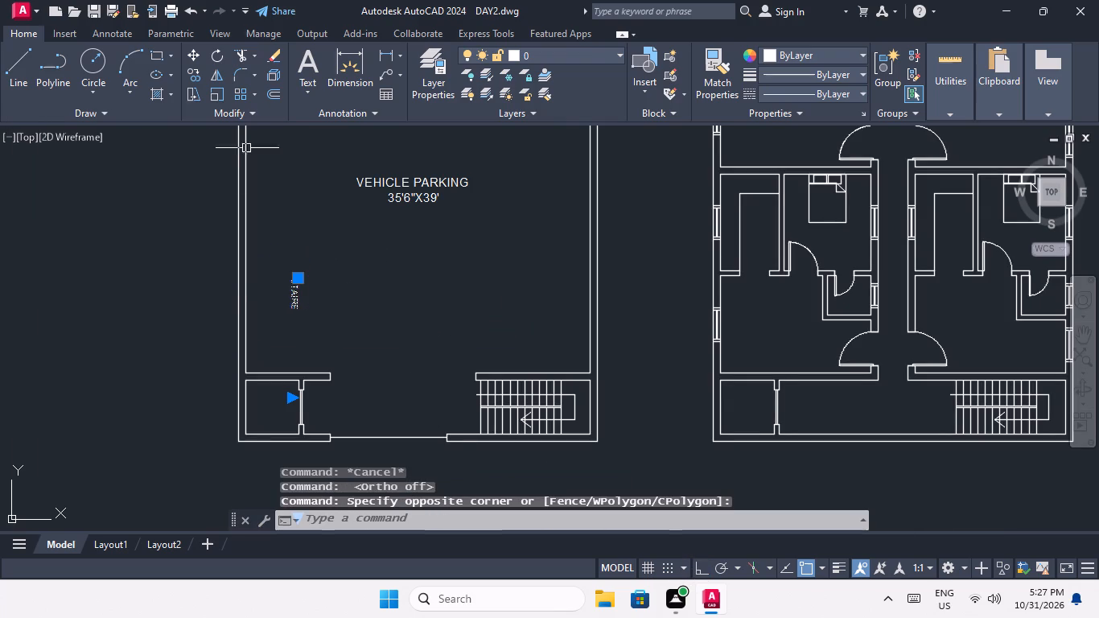
click(191, 72)
scroll(298, 297, up, 2)
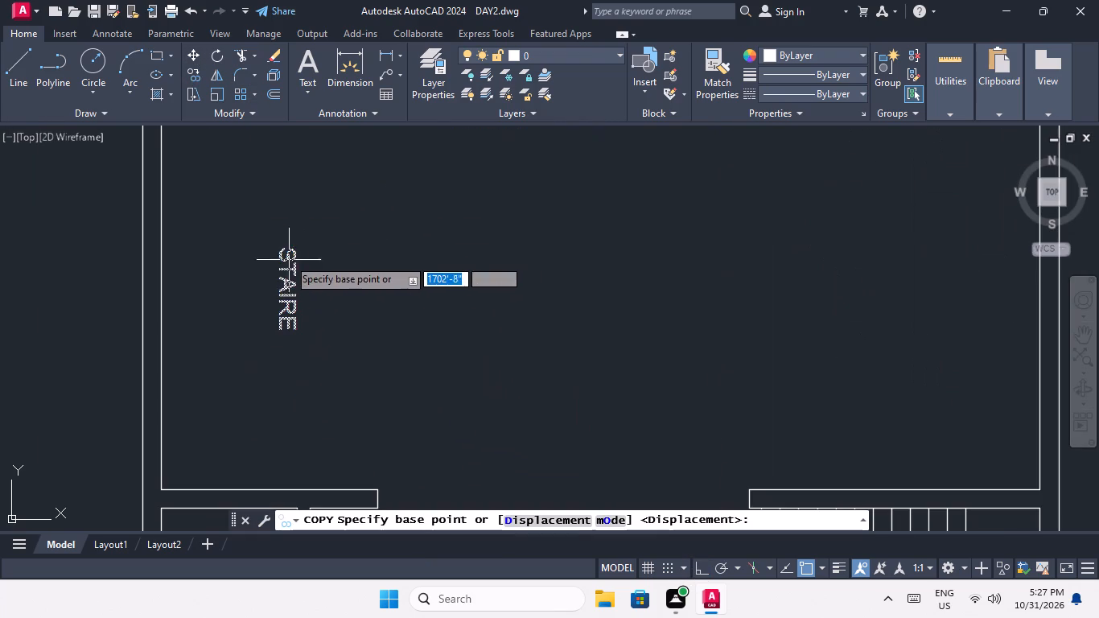
click(285, 249)
scroll(303, 237, down, 3)
scroll(483, 376, up, 2)
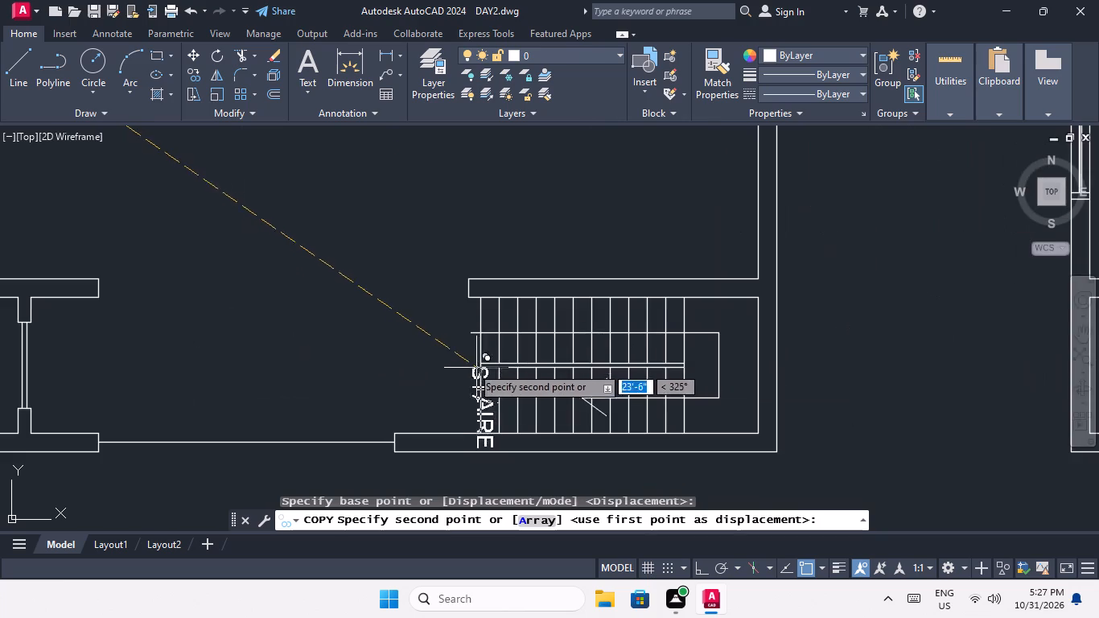
scroll(458, 352, up, 3)
click(451, 282)
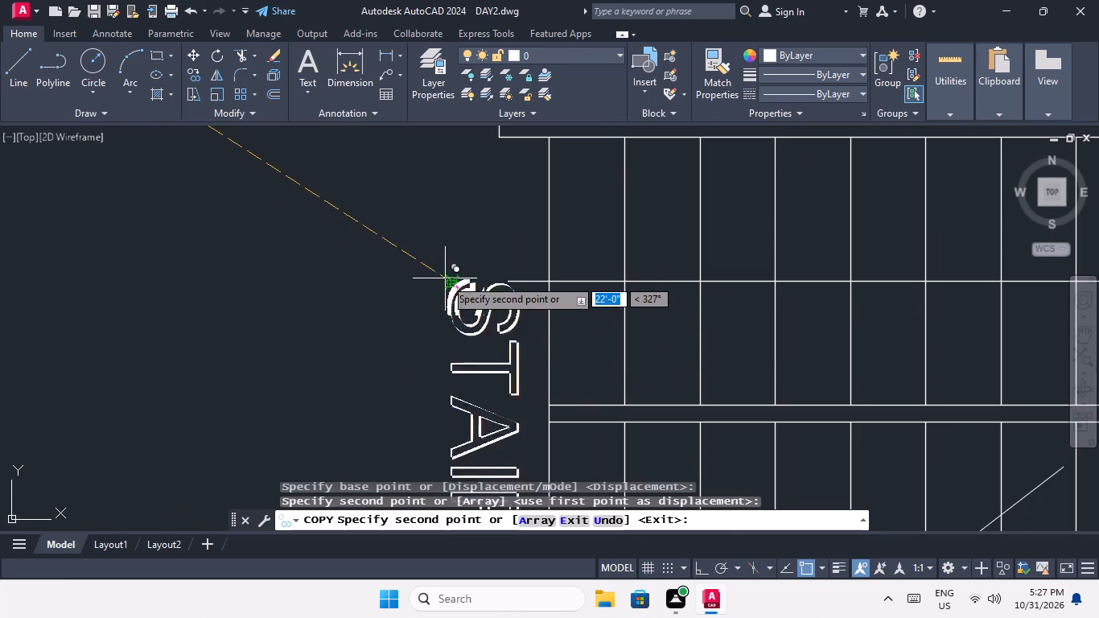
Place further copies of the vertical STAIRE text beside the staircases of the second, third and fourth plans.
scroll(429, 216, down, 4)
middle_drag(491, 282, 206, 250)
scroll(267, 223, down, 2)
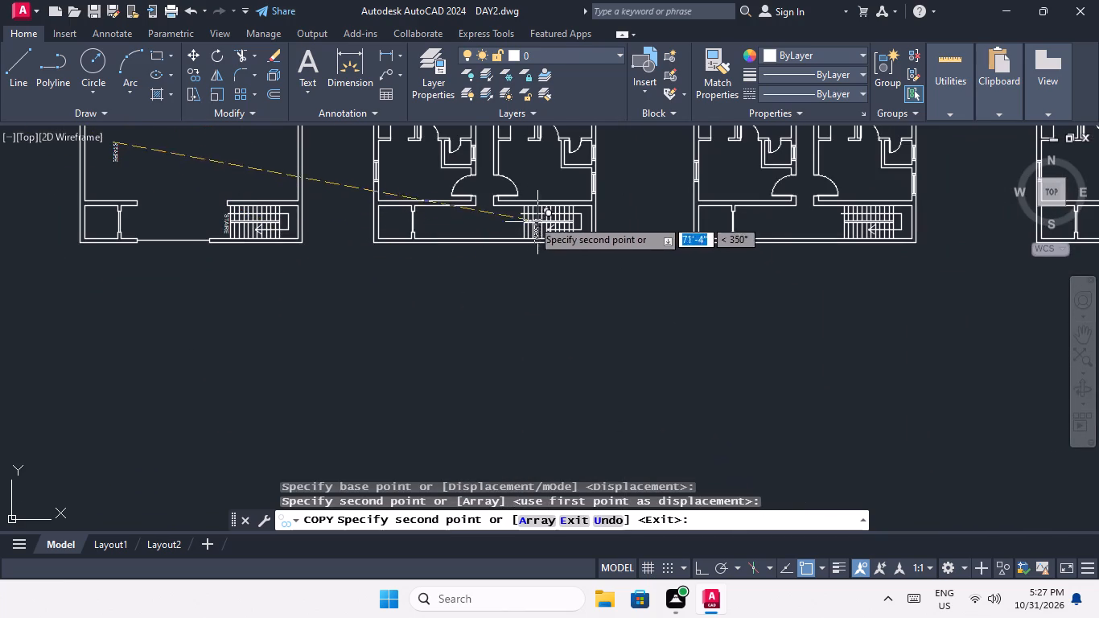
scroll(516, 212, up, 4)
click(522, 230)
scroll(521, 226, down, 4)
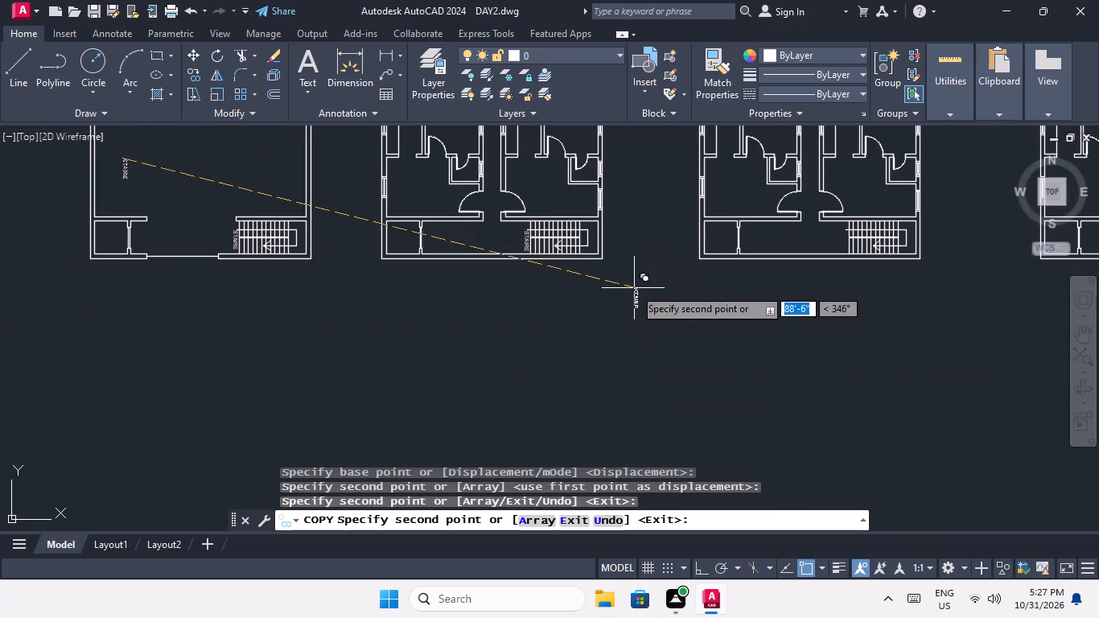
middle_drag(628, 290, 261, 289)
scroll(467, 241, up, 3)
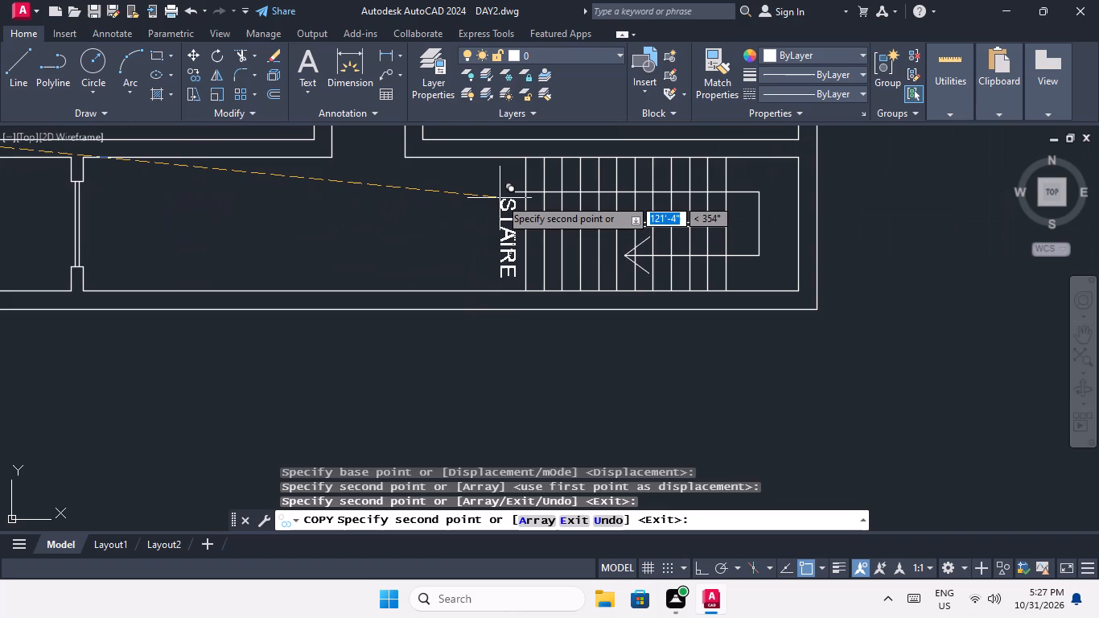
click(500, 198)
scroll(500, 197, down, 4)
middle_drag(562, 267, 226, 319)
scroll(375, 255, up, 3)
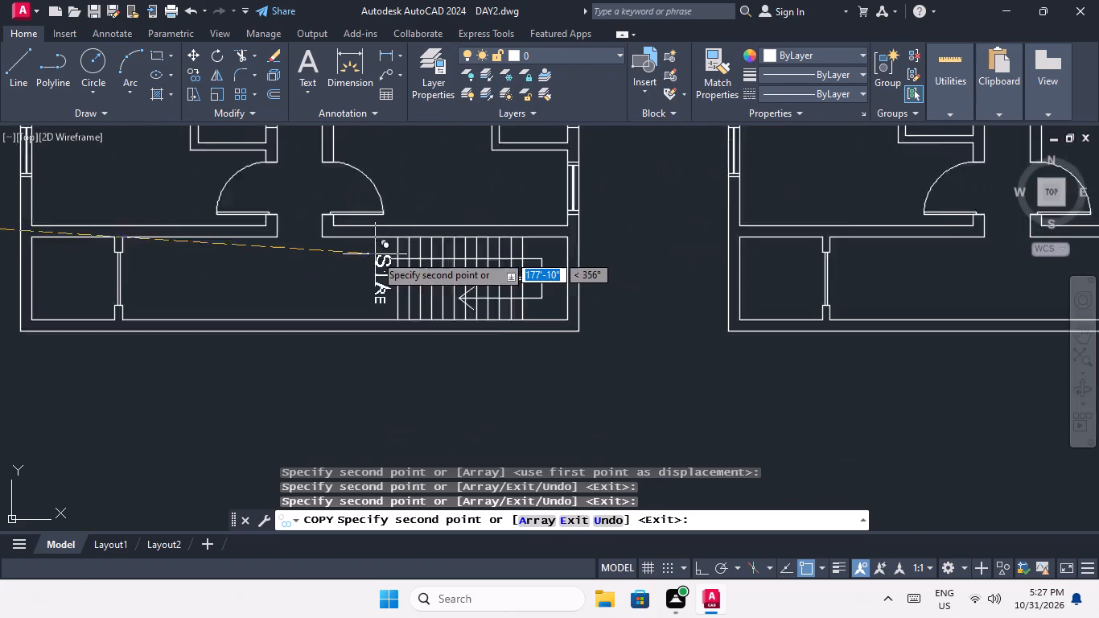
scroll(375, 254, up, 1)
click(381, 270)
Place copies of the vertical STAIRE text beside the staircases of the fifth and sixth plans and end the Copy command.
scroll(379, 269, down, 4)
middle_drag(476, 310, 242, 351)
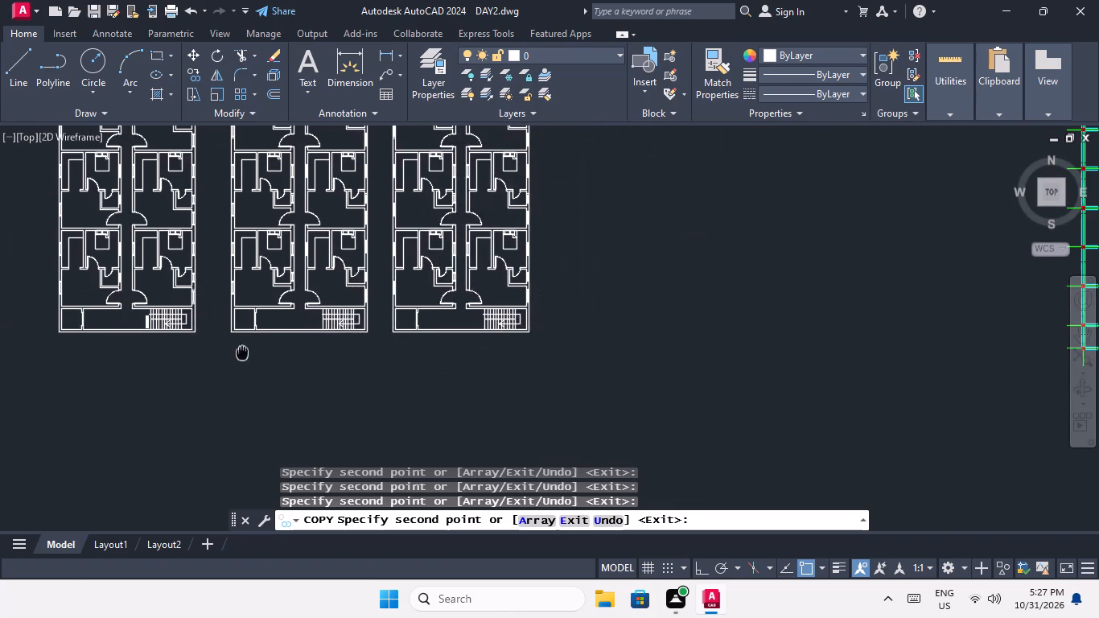
scroll(307, 299, up, 3)
scroll(347, 375, up, 3)
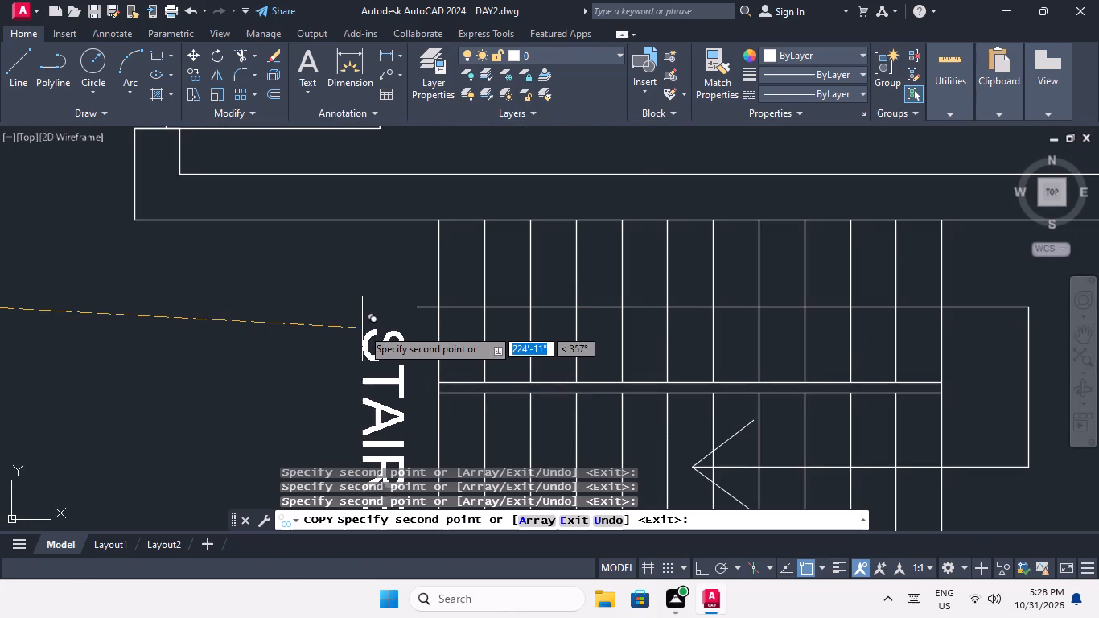
click(368, 320)
scroll(360, 307, down, 4)
middle_drag(383, 369, 101, 363)
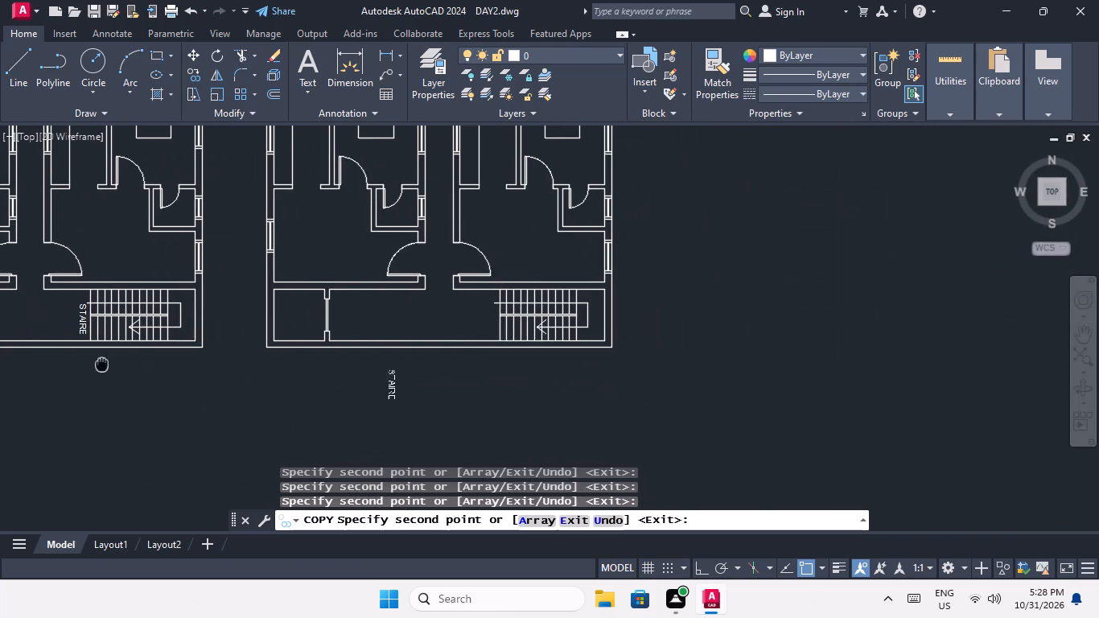
scroll(471, 309, up, 3)
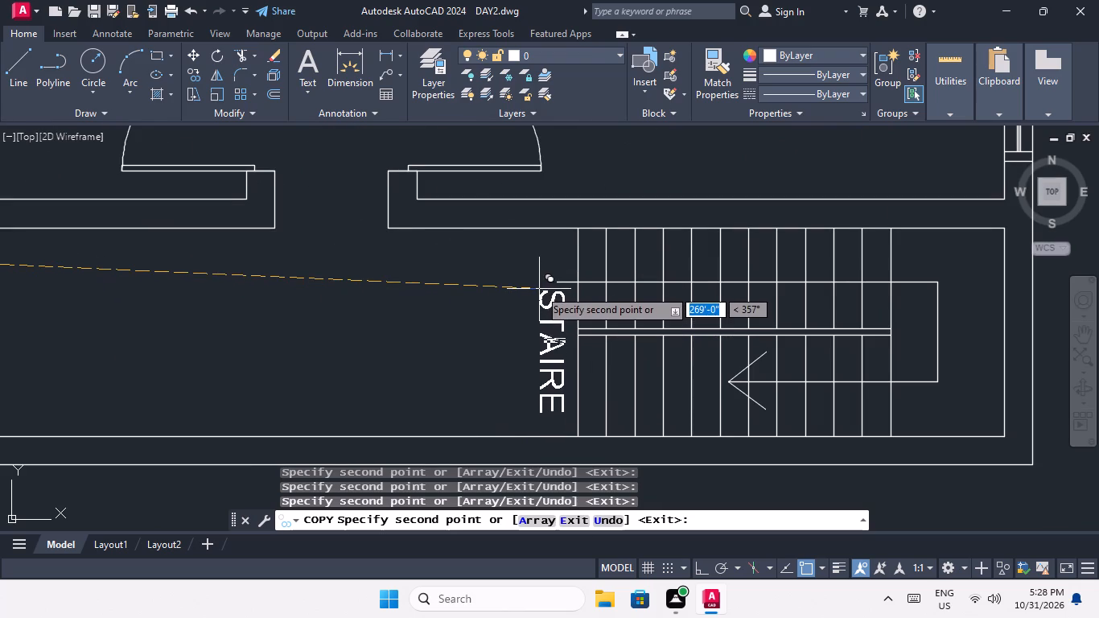
click(539, 288)
scroll(539, 288, down, 2)
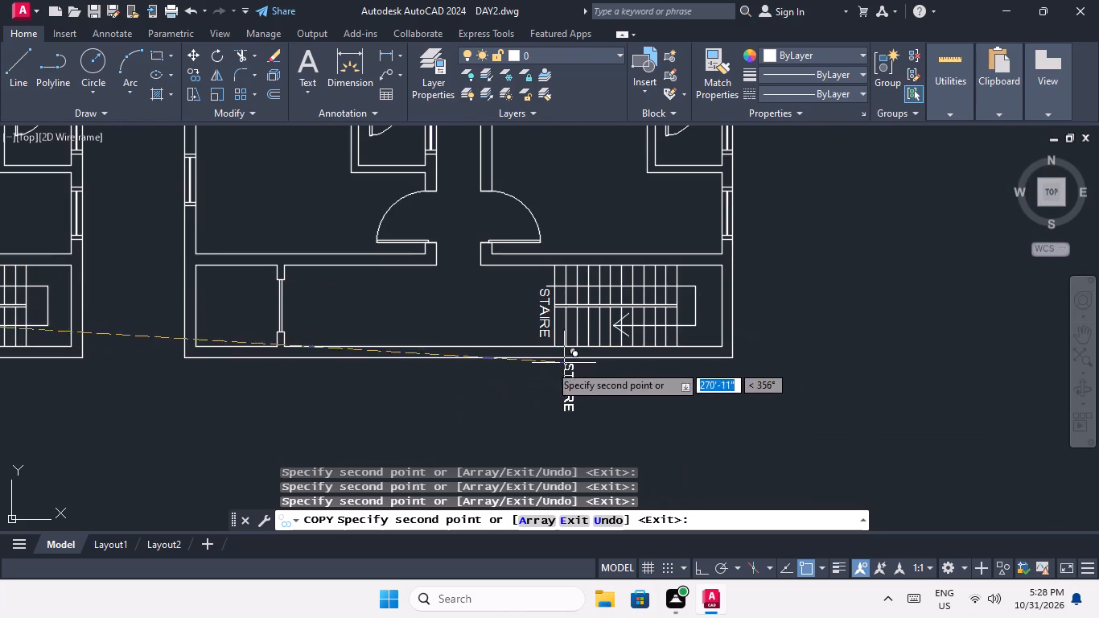
key(Escape)
middle_drag(442, 387, 525, 383)
scroll(515, 374, down, 2)
middle_drag(408, 395, 506, 379)
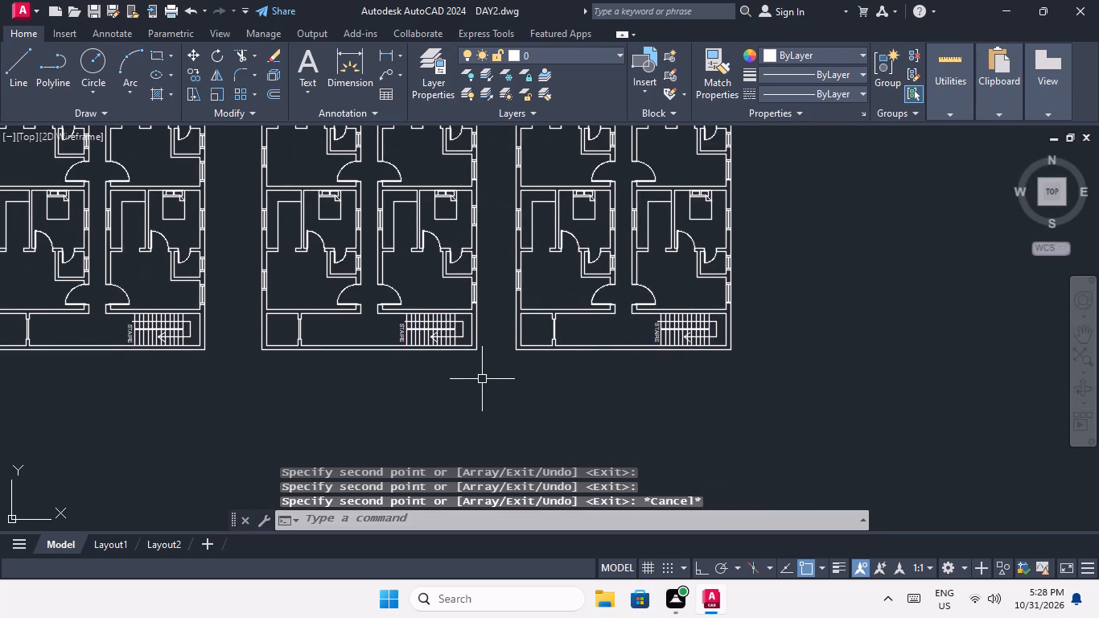
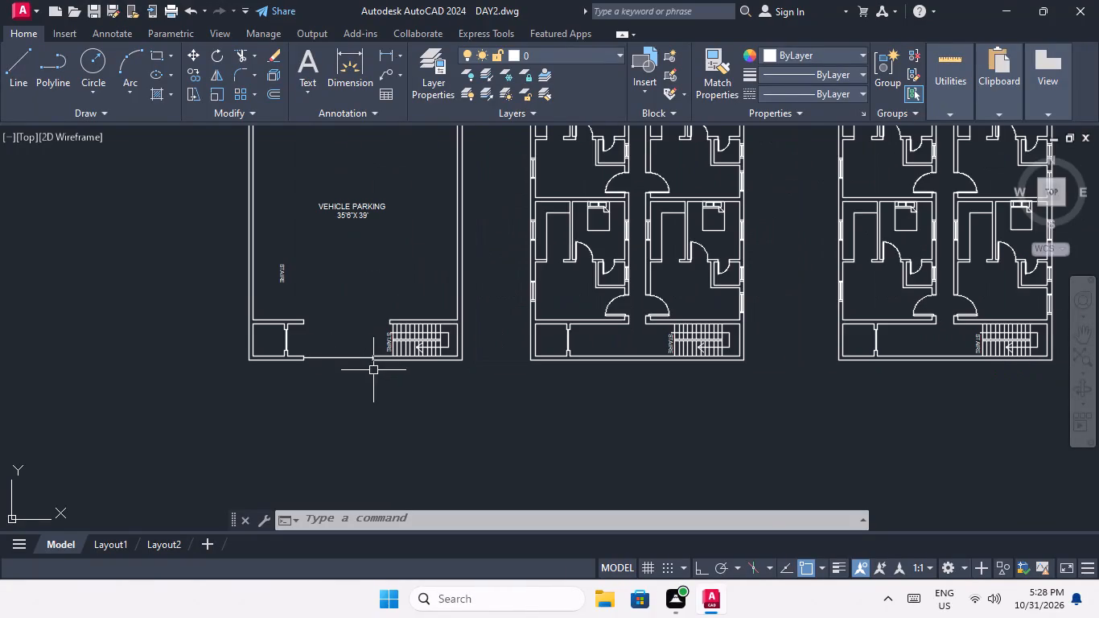
Rotate the loose vertical STAIRE label in the vehicle parking area so it reads horizontally, with Ortho on.
middle_drag(355, 376, 367, 377)
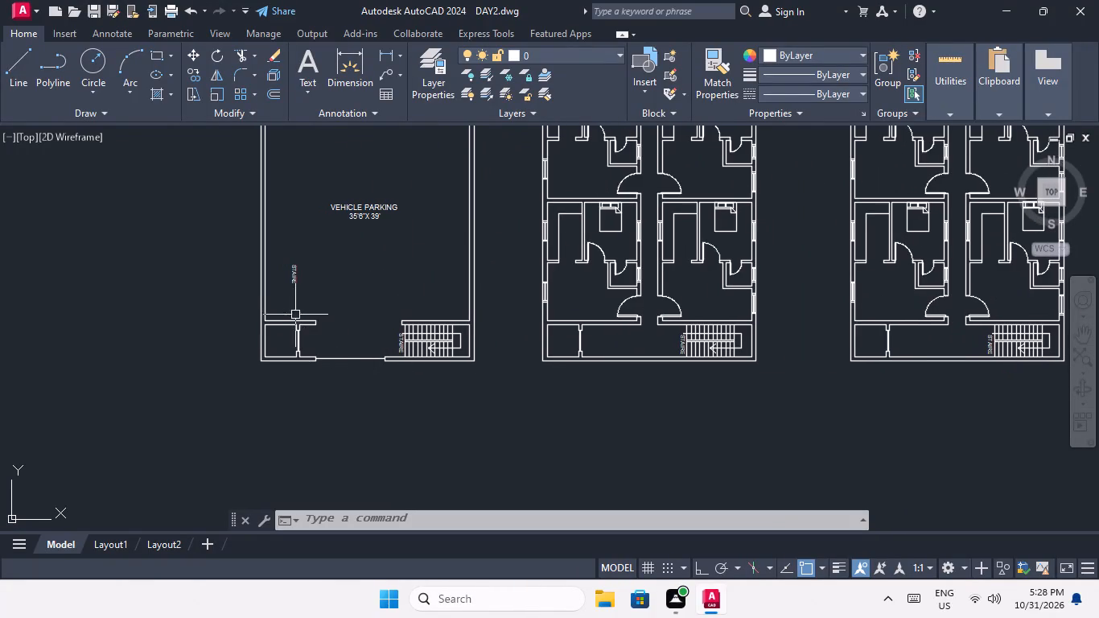
scroll(305, 301, up, 2)
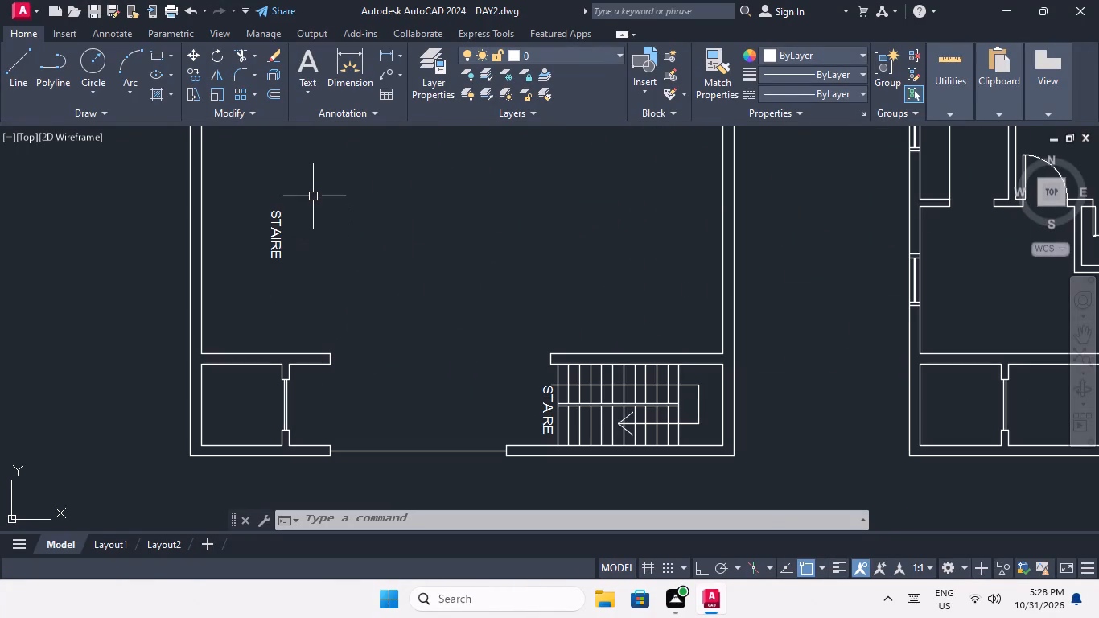
drag(298, 211, 281, 250)
click(261, 265)
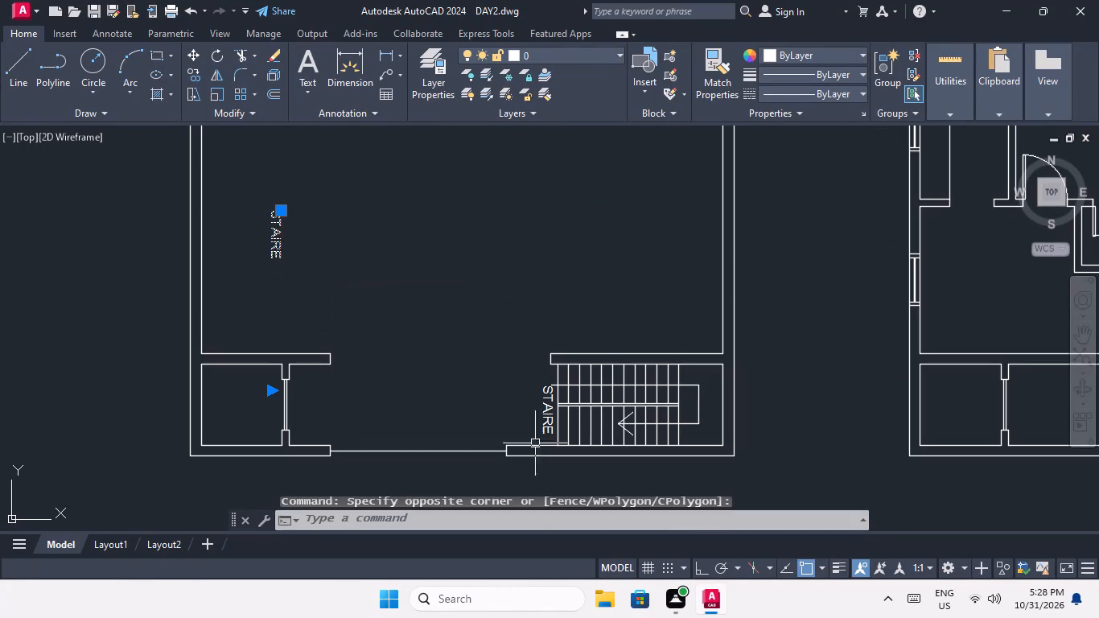
click(702, 571)
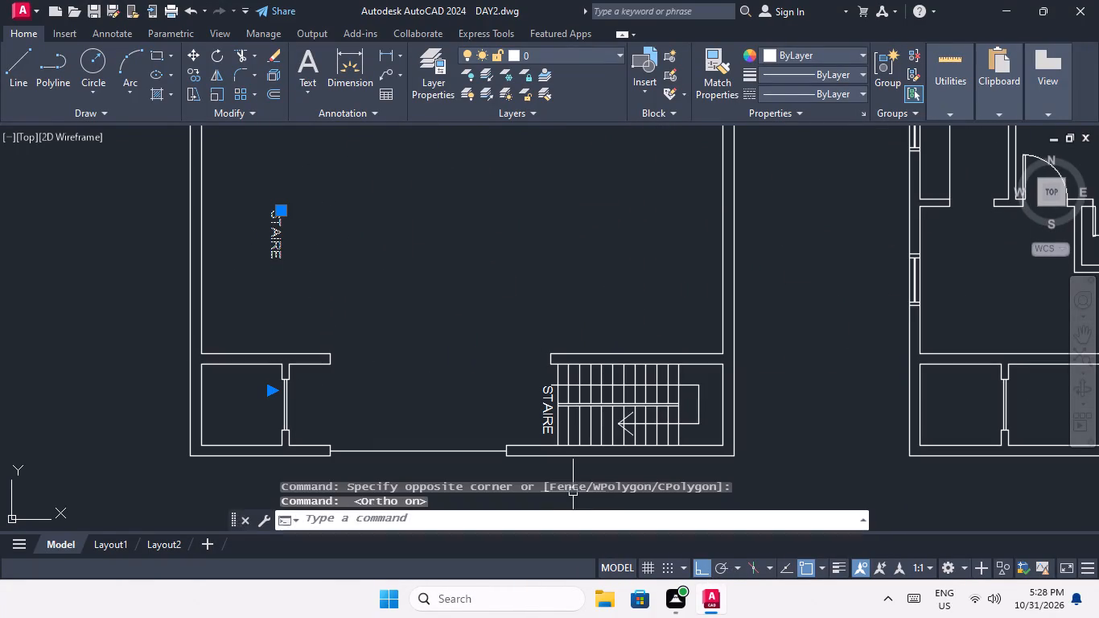
click(212, 56)
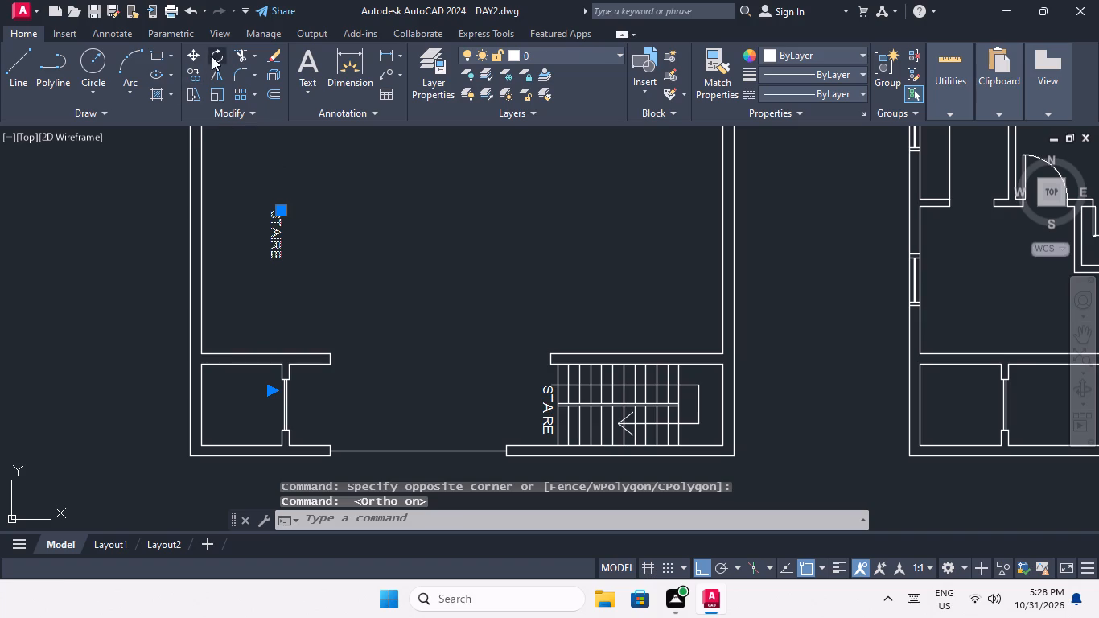
drag(283, 271, 306, 274)
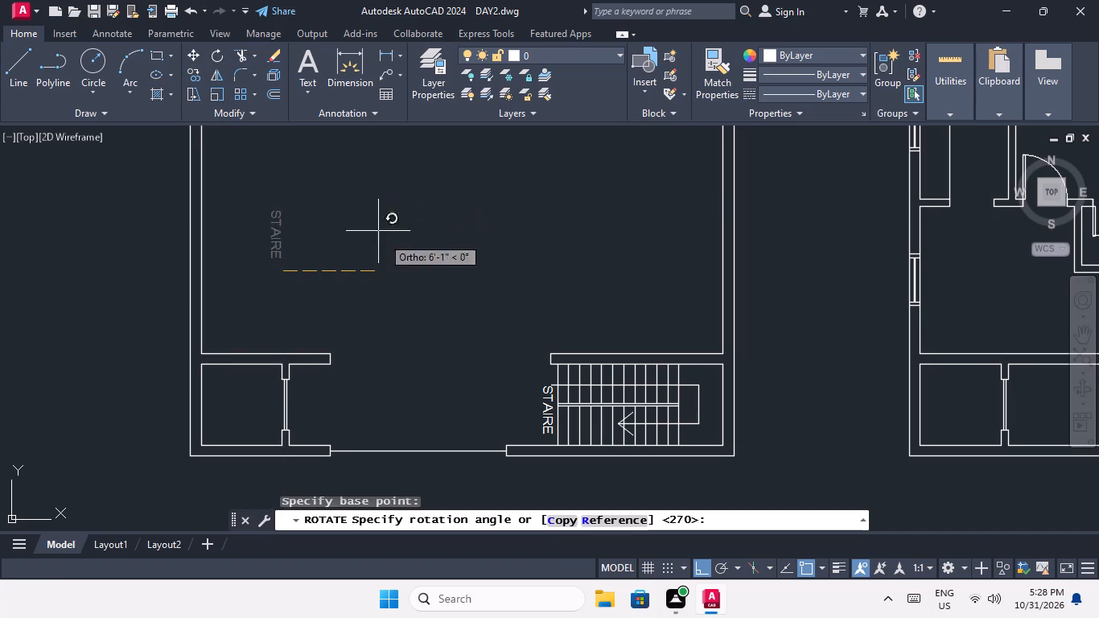
middle_drag(387, 251, 376, 325)
click(326, 190)
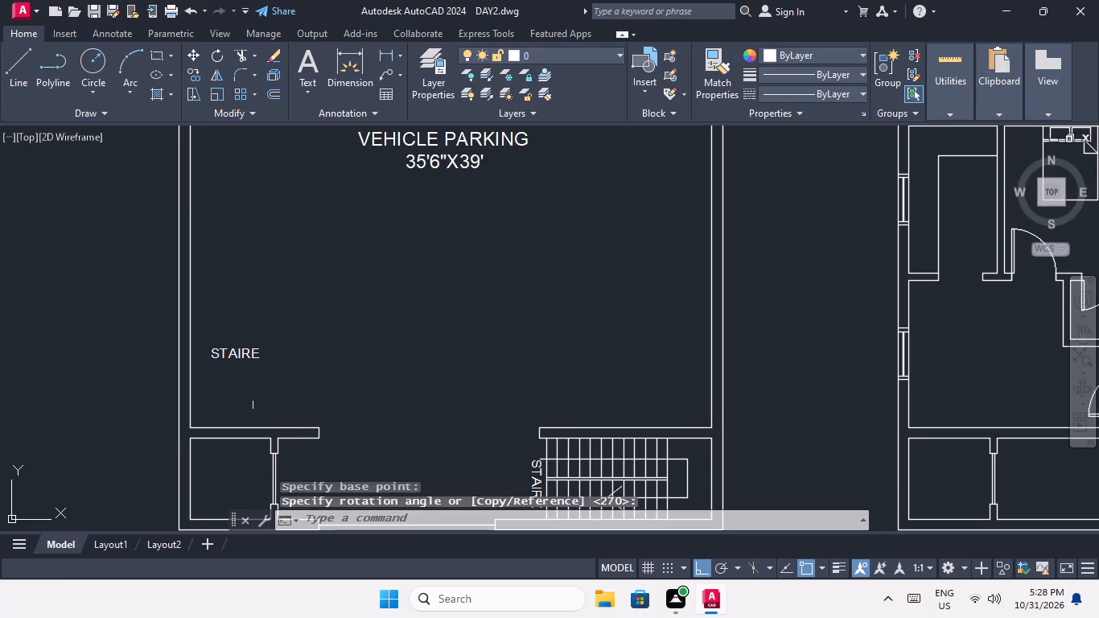
key(Escape)
Move the horizontal STAIRE label, with Ortho off, to just above the line across the opening in the parking plan's bottom wall.
drag(293, 296, 261, 342)
click(222, 366)
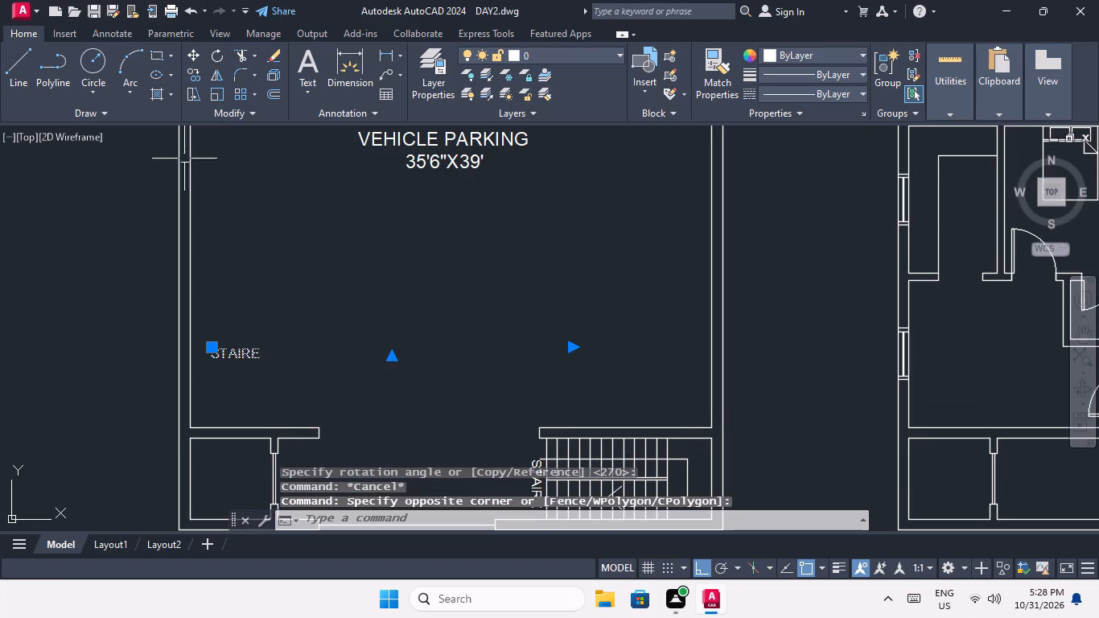
click(194, 58)
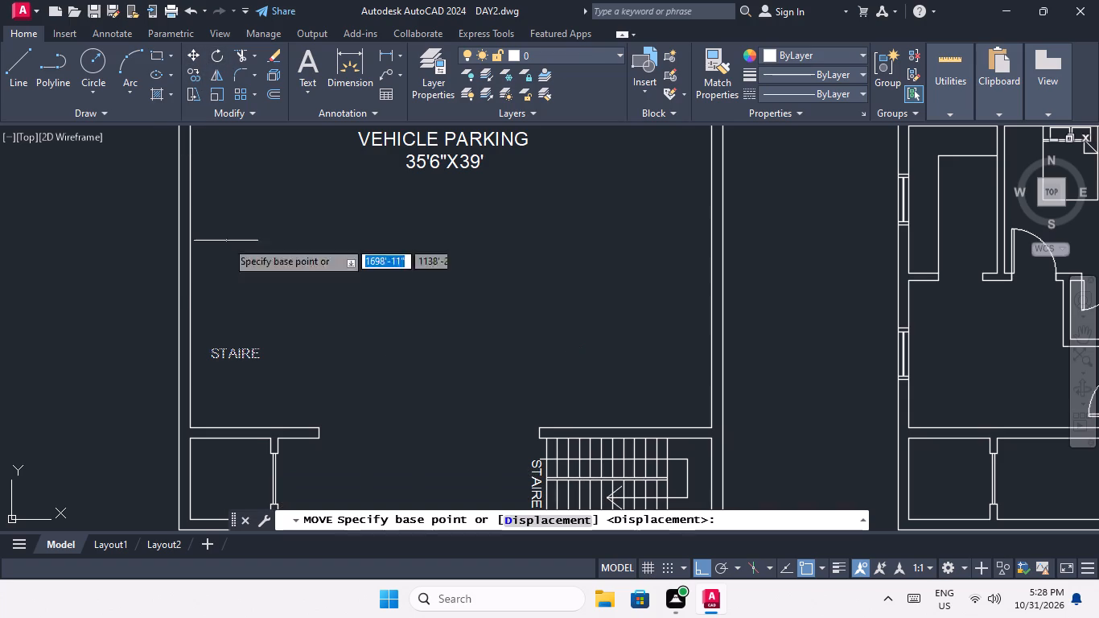
click(212, 358)
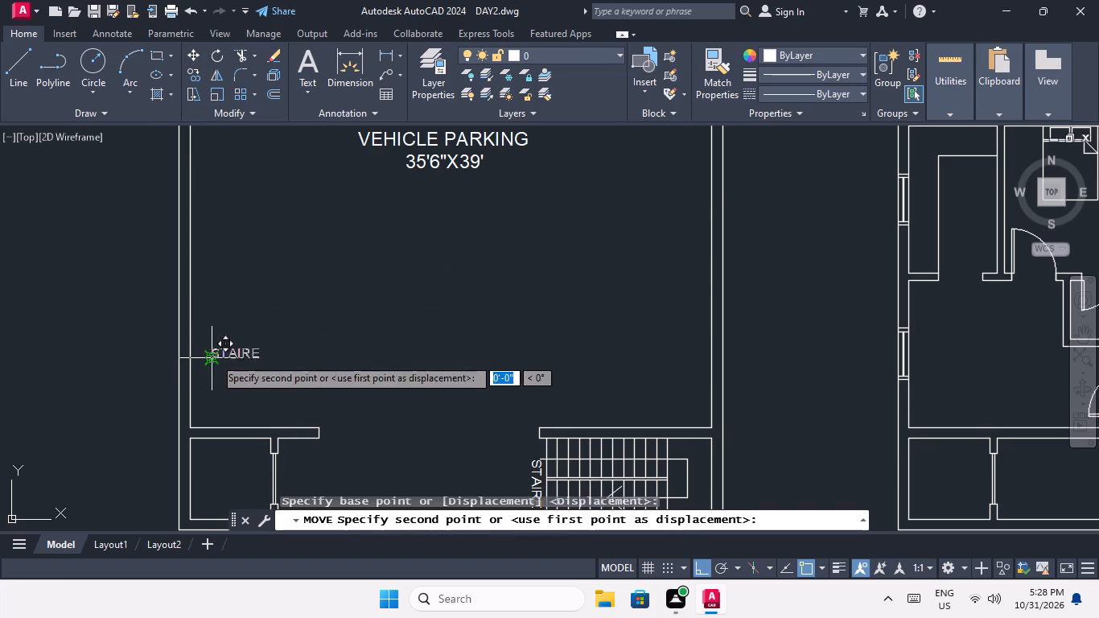
scroll(265, 304, down, 1)
middle_drag(264, 304, 243, 270)
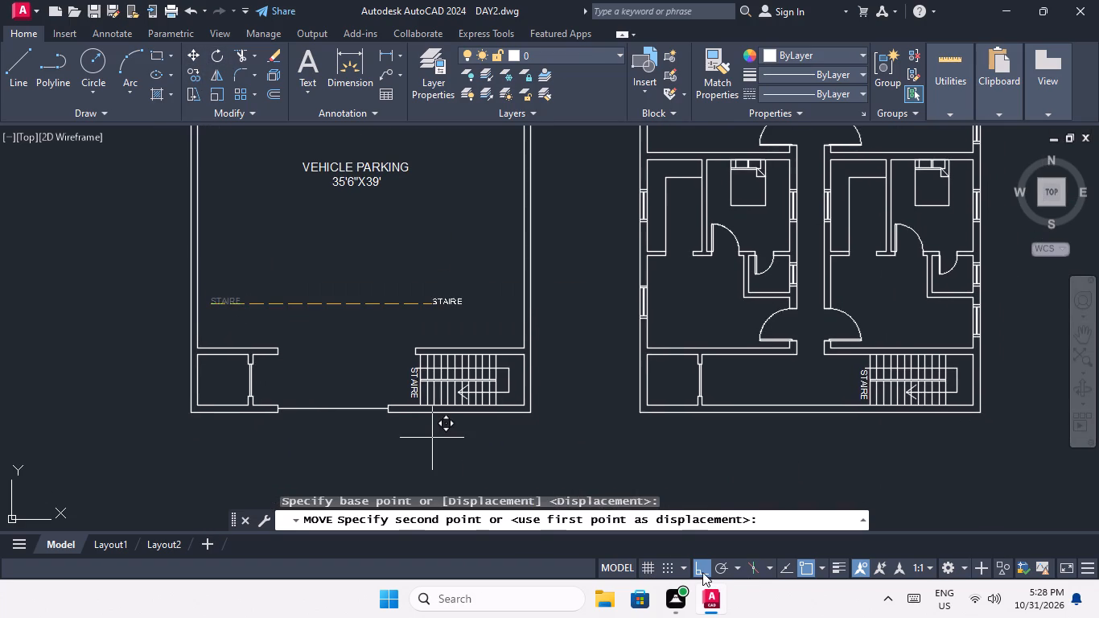
click(702, 571)
scroll(305, 414, up, 3)
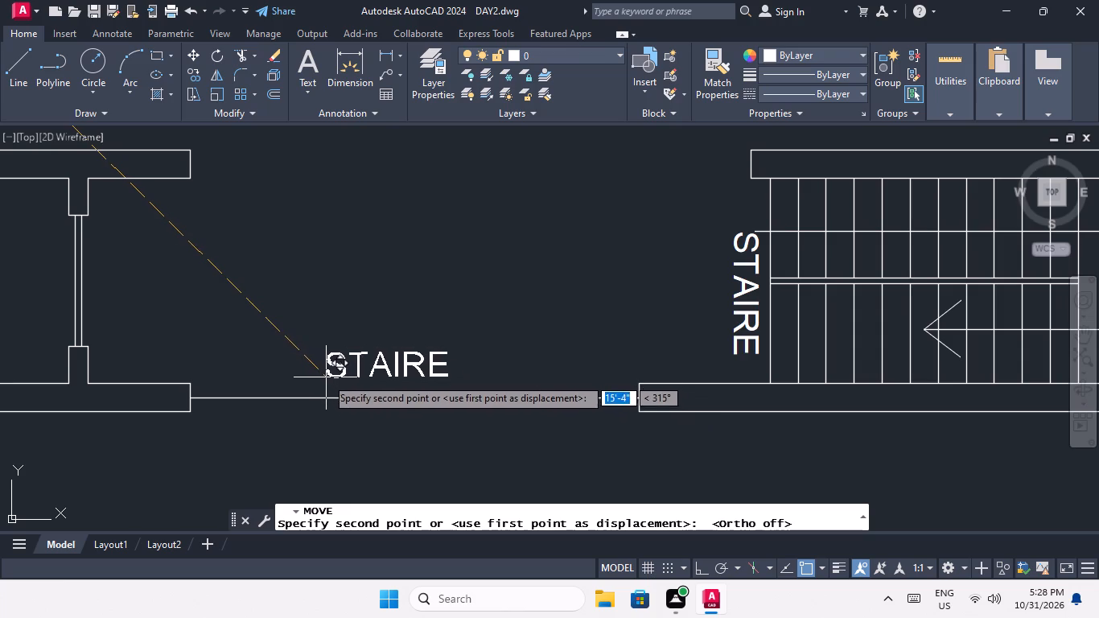
click(327, 384)
key(Escape)
Set the text height of the STAIRE label at the bottom wall opening to 10".
double_click(394, 377)
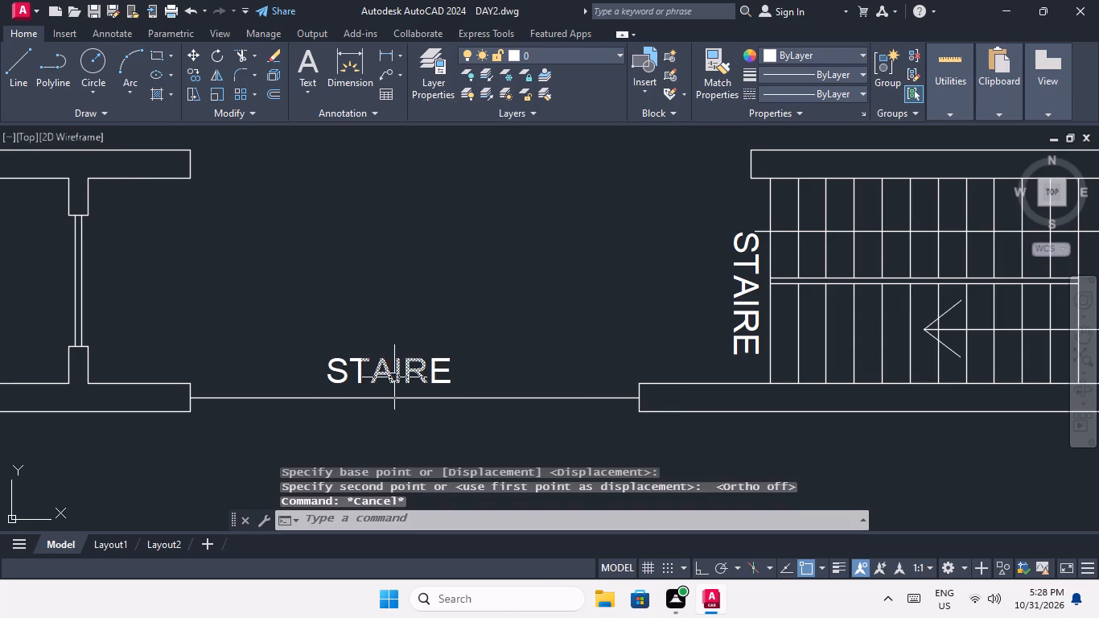
drag(468, 371, 325, 374)
click(179, 79)
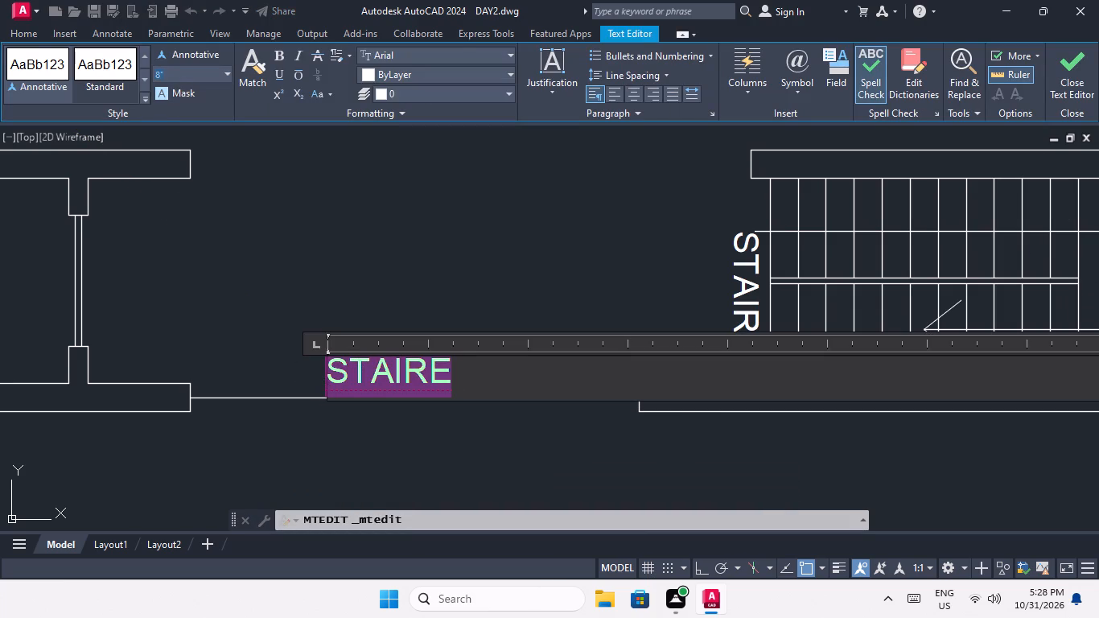
text(10)
key(shift+quotedbl)
key(Return)
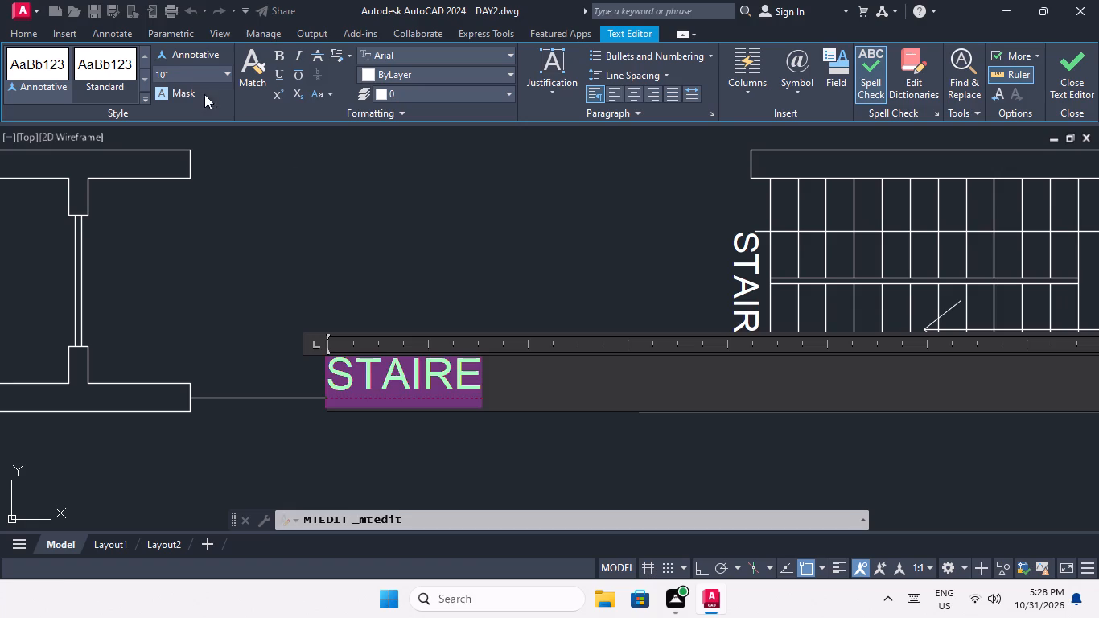
click(320, 224)
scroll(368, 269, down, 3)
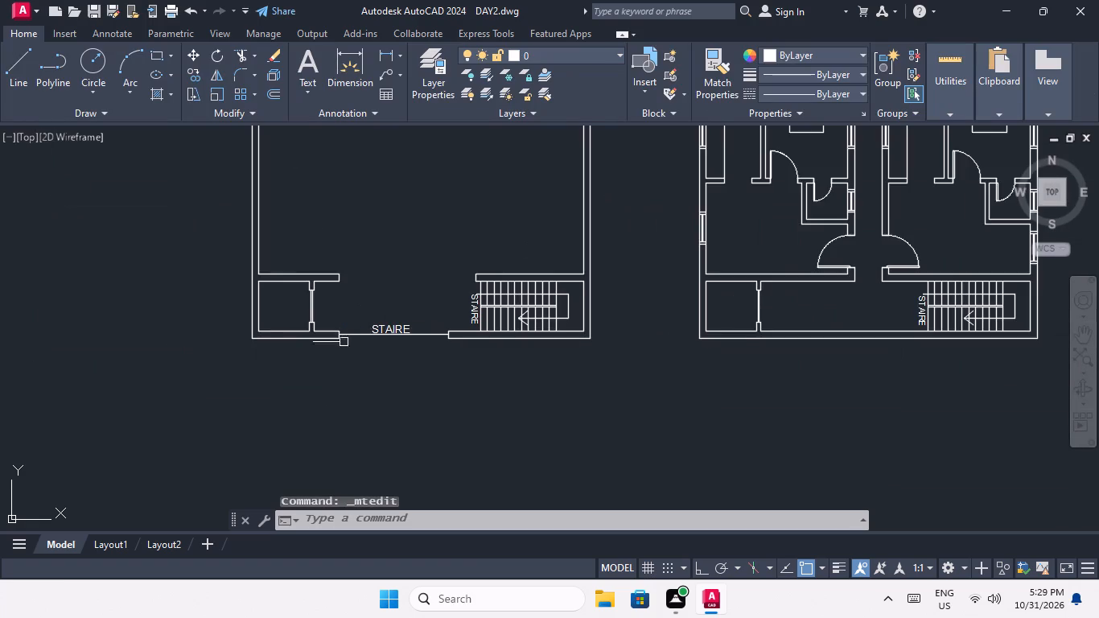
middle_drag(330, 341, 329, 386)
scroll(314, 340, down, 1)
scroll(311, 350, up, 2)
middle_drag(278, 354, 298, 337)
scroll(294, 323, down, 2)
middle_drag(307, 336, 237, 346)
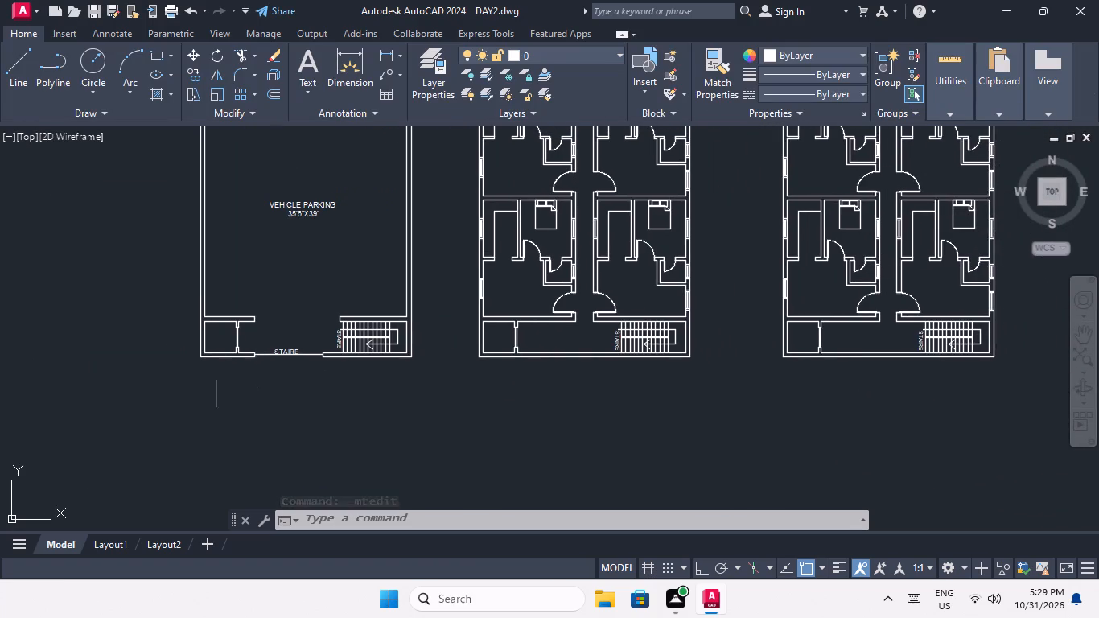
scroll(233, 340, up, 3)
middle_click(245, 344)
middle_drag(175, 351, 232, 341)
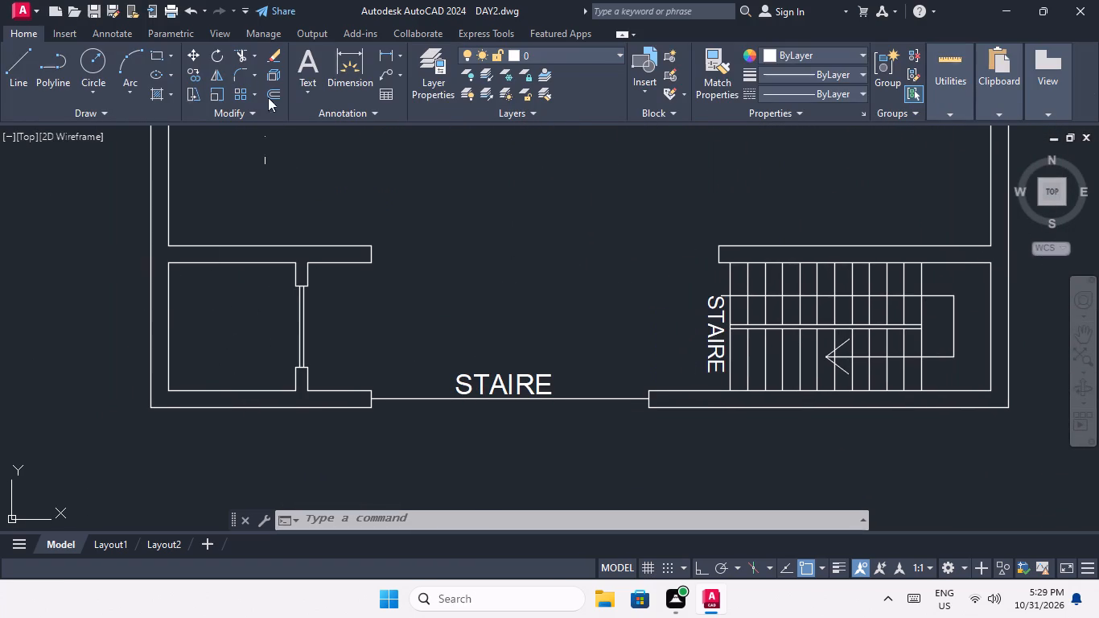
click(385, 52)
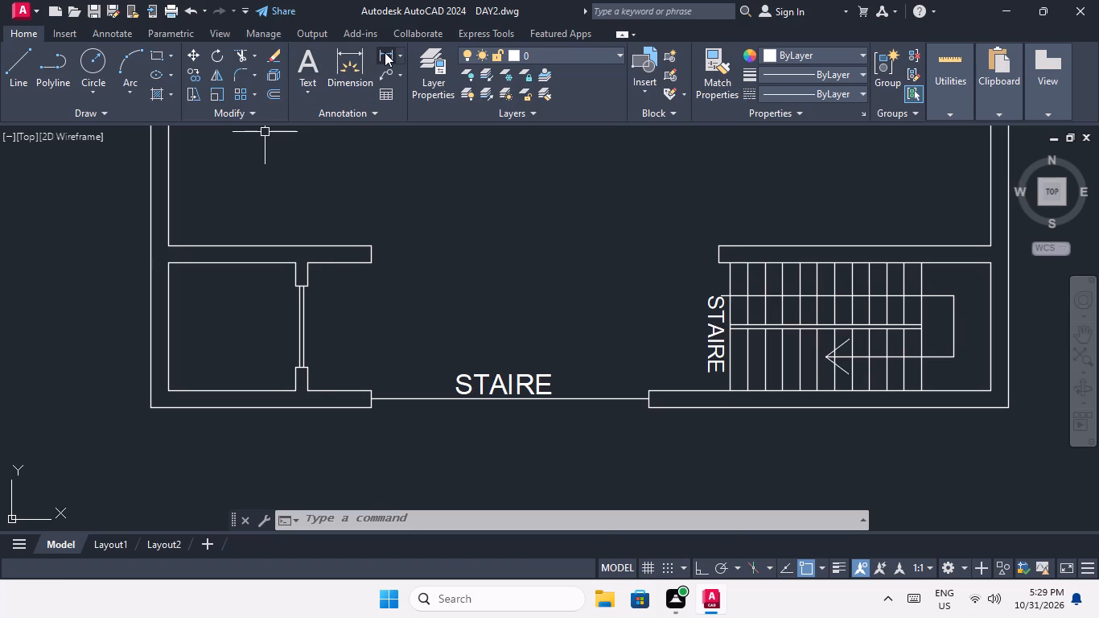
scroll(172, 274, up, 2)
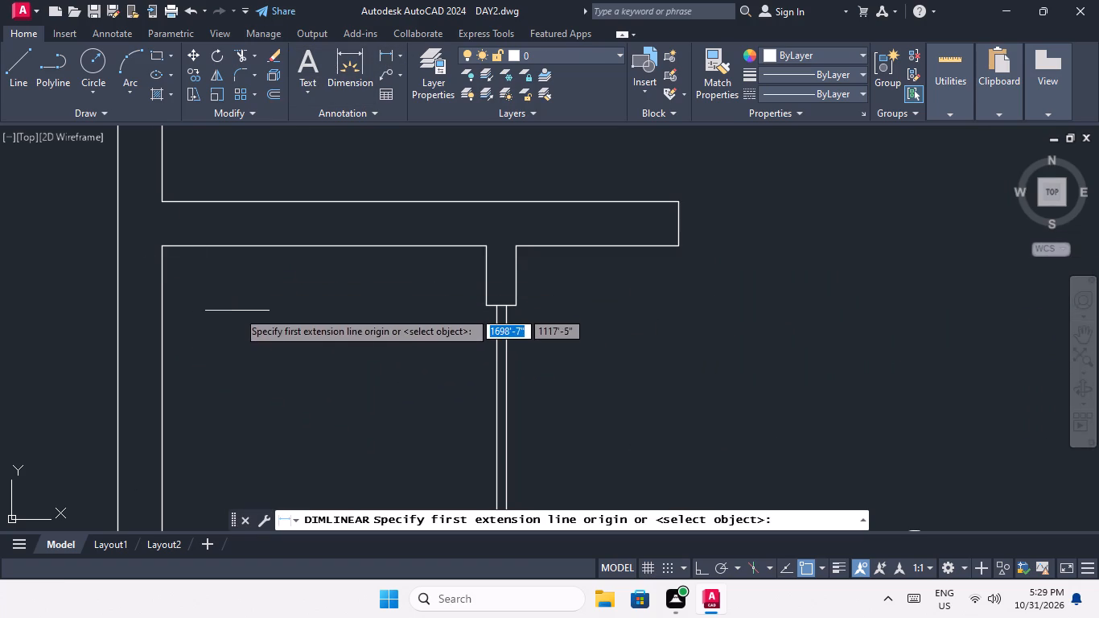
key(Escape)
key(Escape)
Create multiline text in the open parking area with an 8" height, reading LIFT.
scroll(245, 296, down, 2)
click(315, 62)
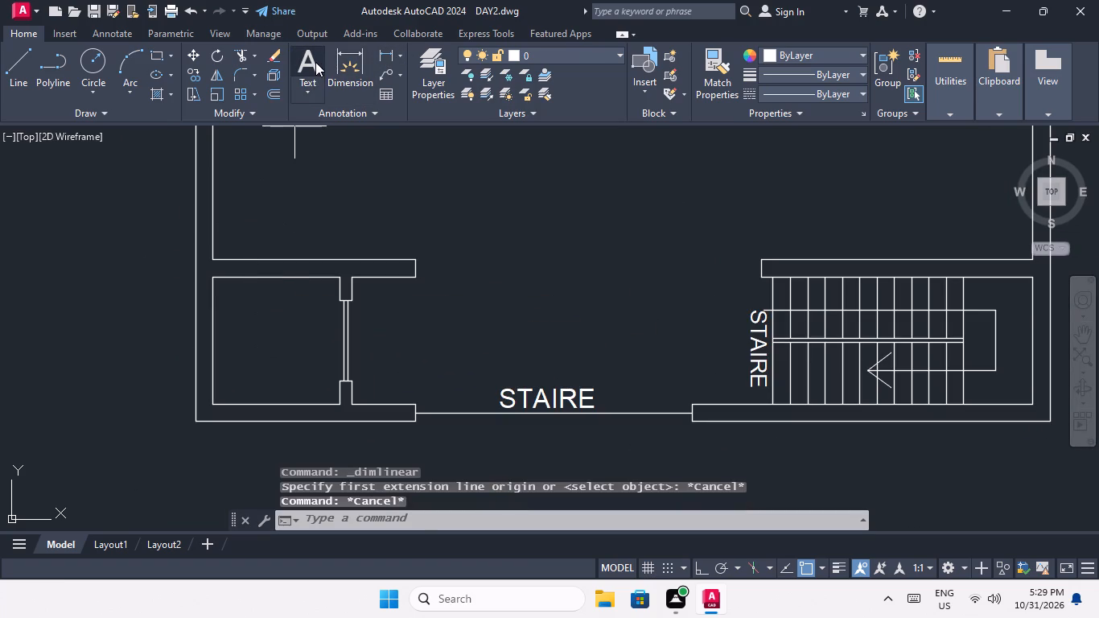
middle_drag(301, 241, 129, 403)
drag(126, 212, 298, 312)
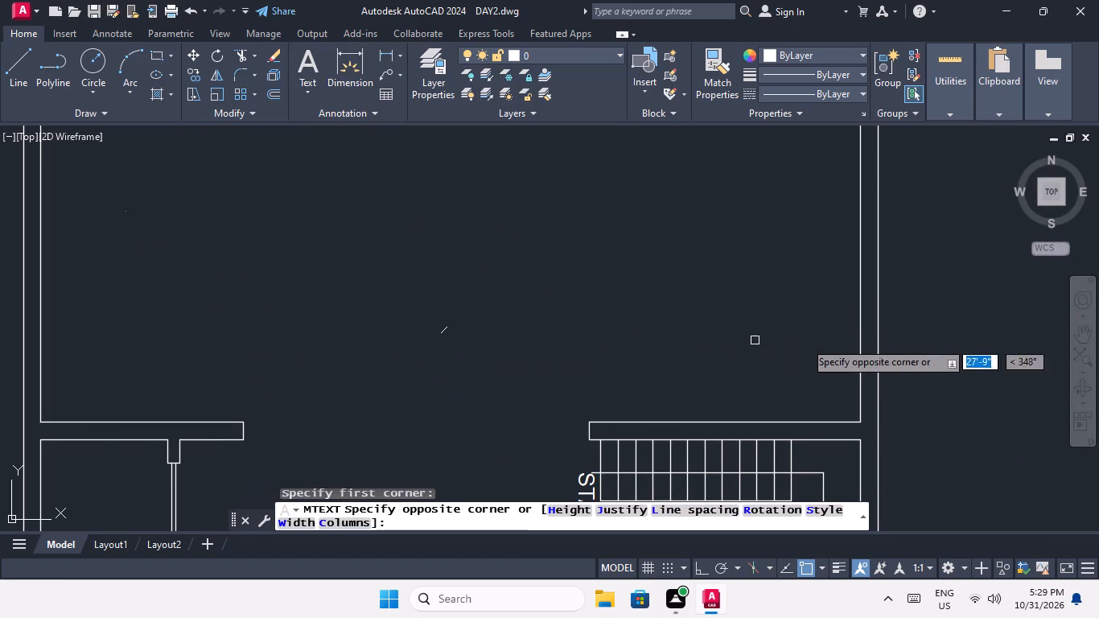
click(976, 349)
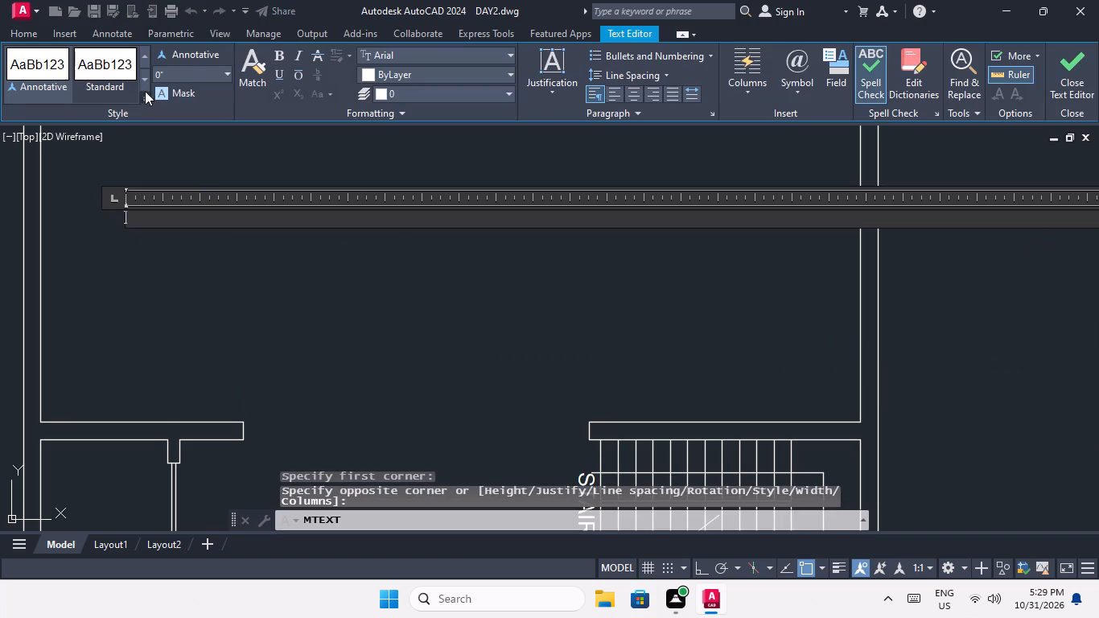
click(191, 76)
key(8)
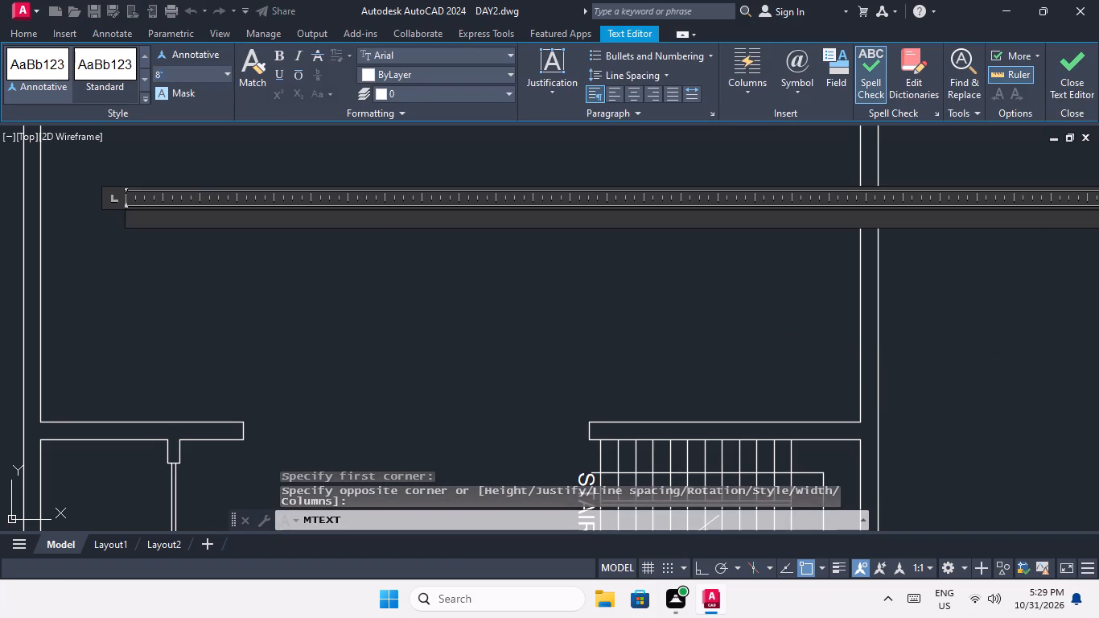
key(shift+quotedbl)
key(Return)
text(LIFT)
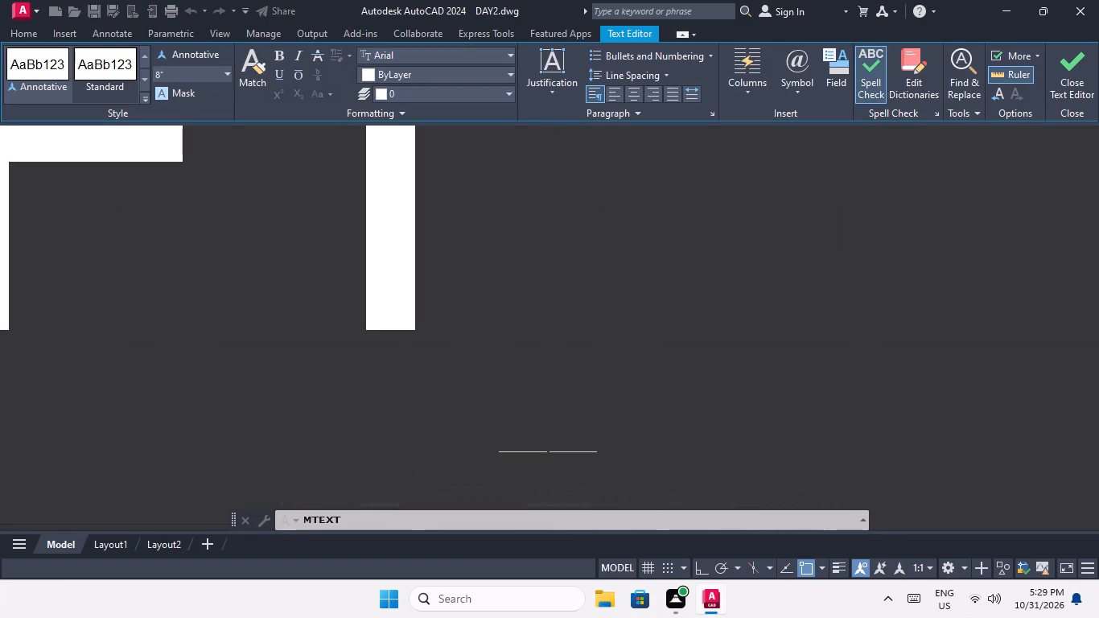
Add a second line reading 5'6"X5'6" below LIFT.
scroll(340, 263, down, 3)
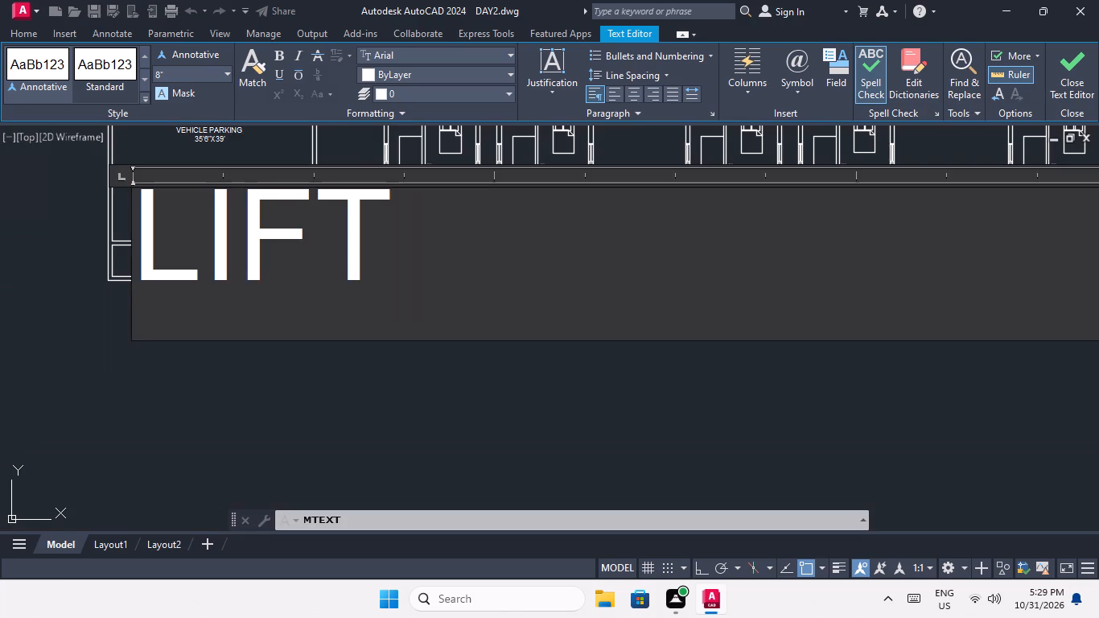
key(Return)
text(5')
text(6")
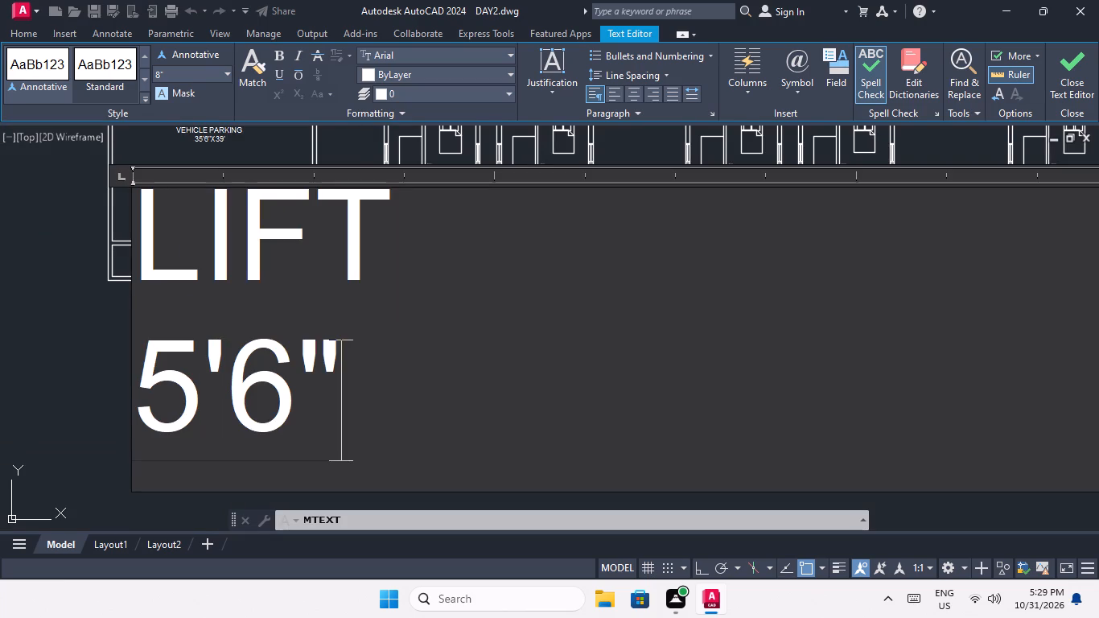
text(5')
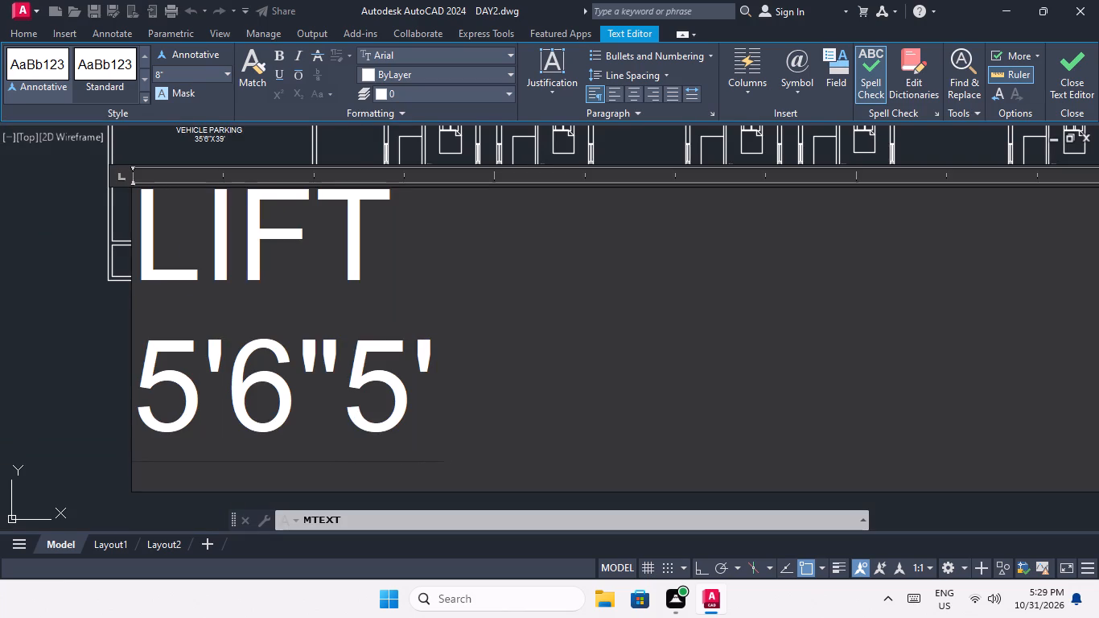
text(6")
key(Left)
key(Left)
key(Left)
key(Left)
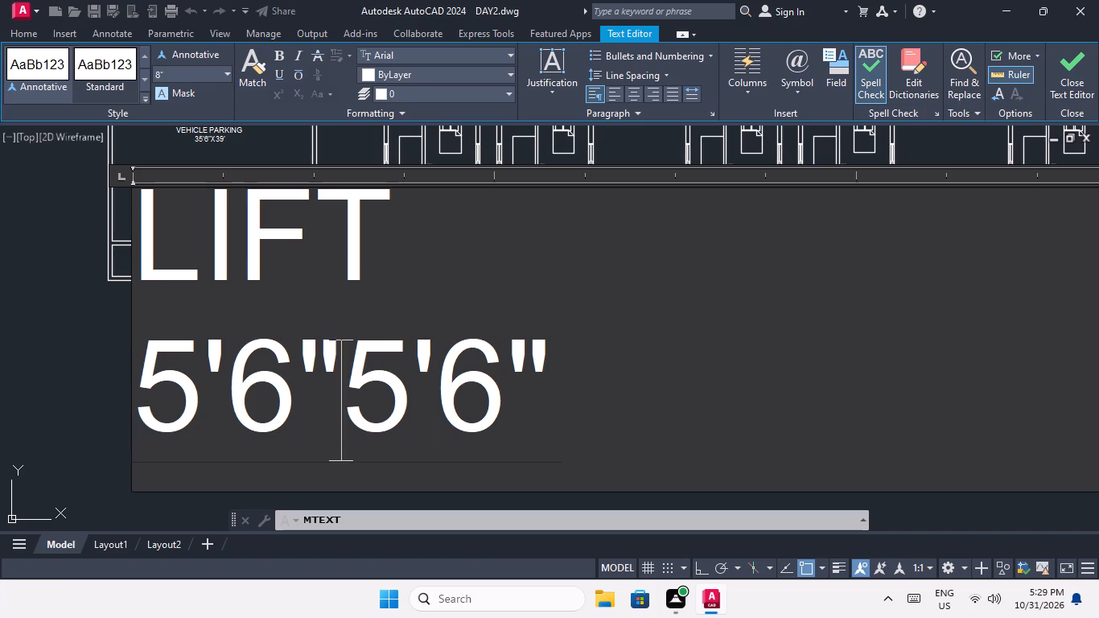
key(x)
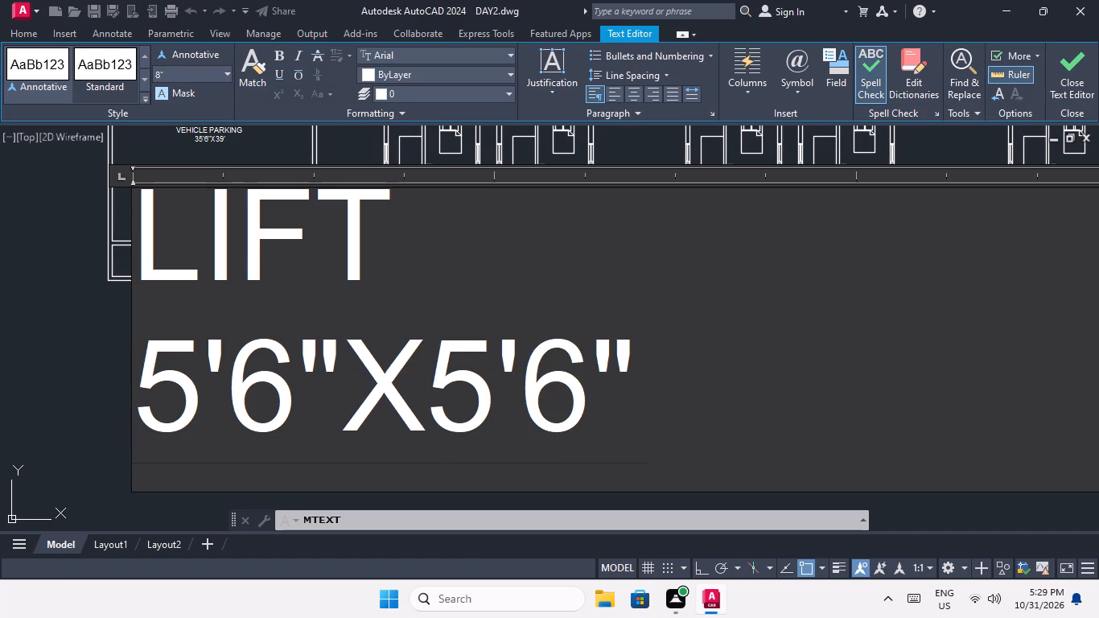
Indent LIFT by three spaces to centre it roughly over the size line, and finish the text.
key(Up)
key(Left)
key(Left)
key(Left)
key(Left)
key(space)
key(space)
key(space)
key(space)
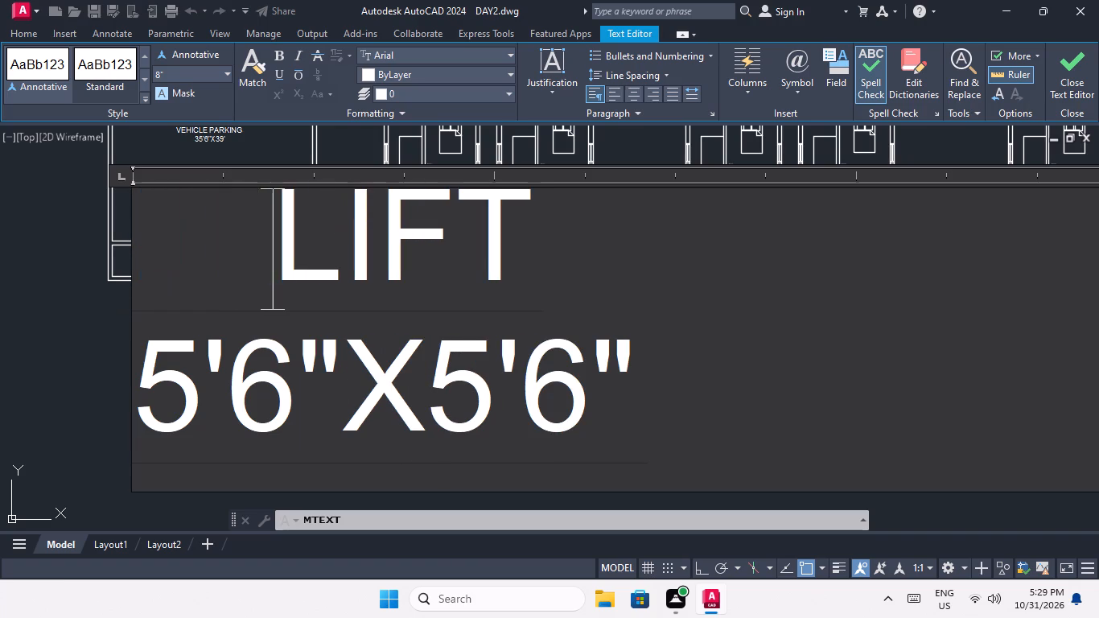
key(BackSpace)
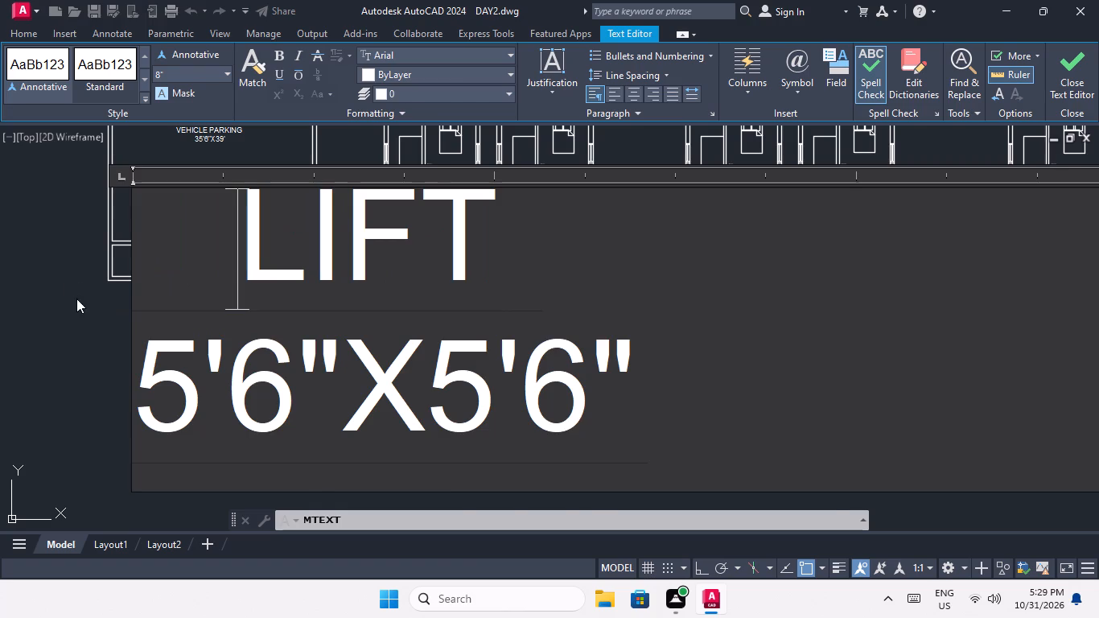
click(76, 303)
Move the LIFT 5'6"X5'6" label from the open parking area into the small lift room at the parking plan's lower-left corner.
scroll(146, 167, up, 2)
drag(155, 204, 142, 264)
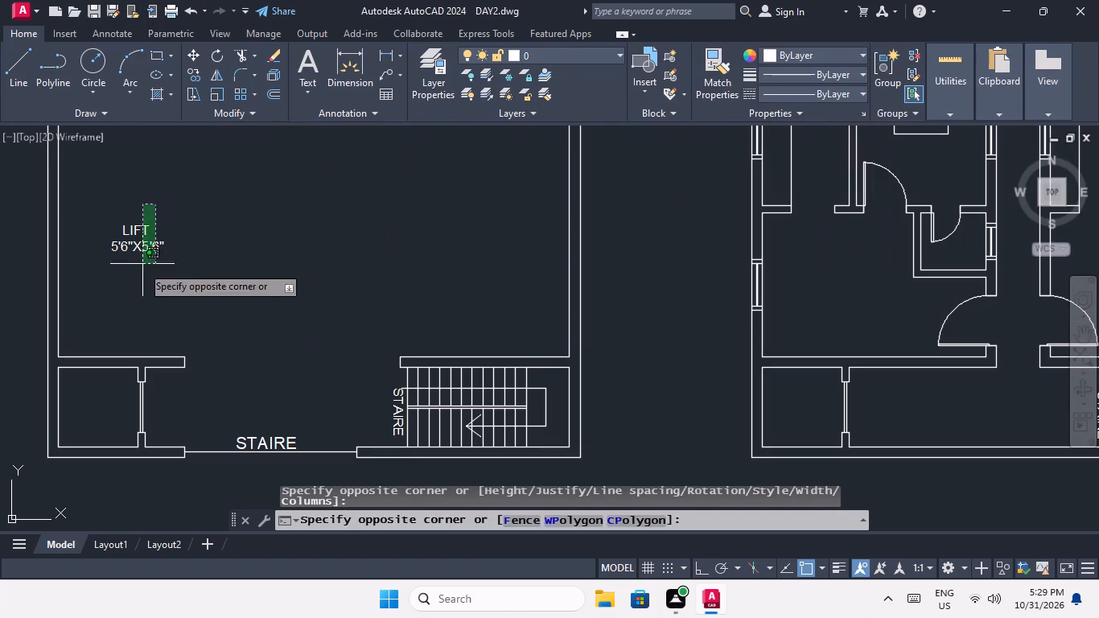
click(115, 277)
click(189, 54)
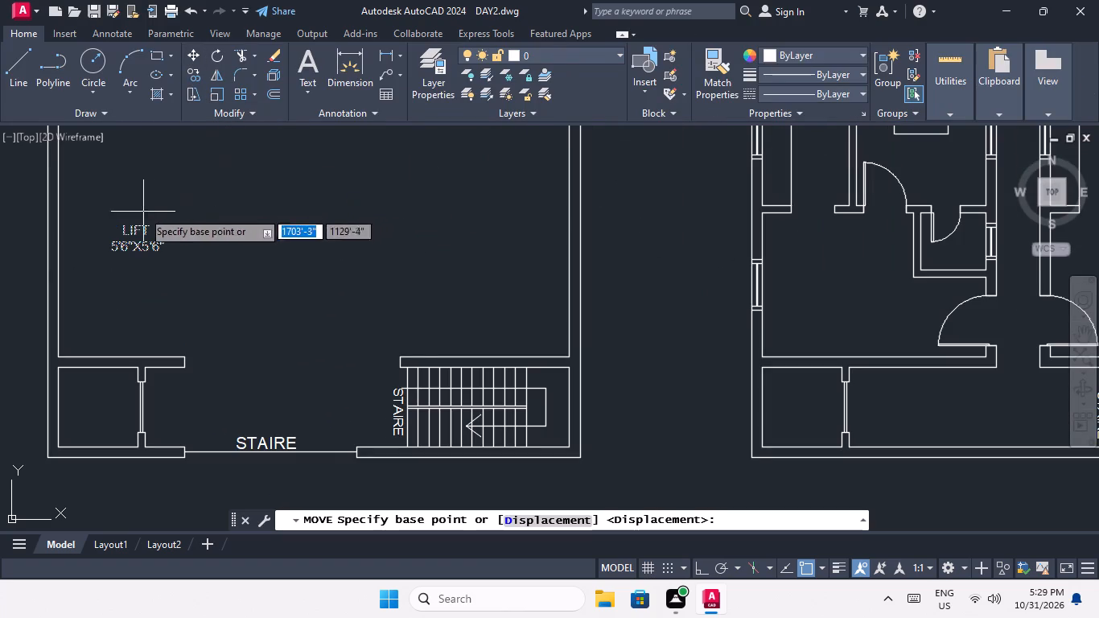
click(119, 254)
scroll(76, 413, up, 2)
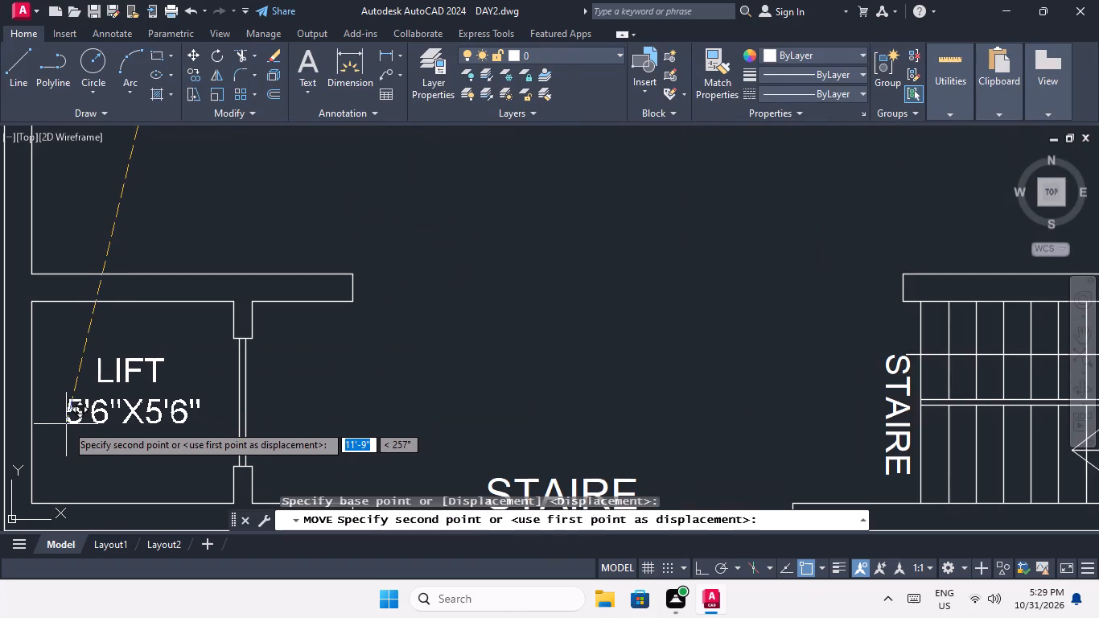
click(72, 431)
Copy the LIFT 5'6"X5'6" label horizontally from the parking plan into the lift room of the adjacent floor plan.
scroll(89, 390, down, 2)
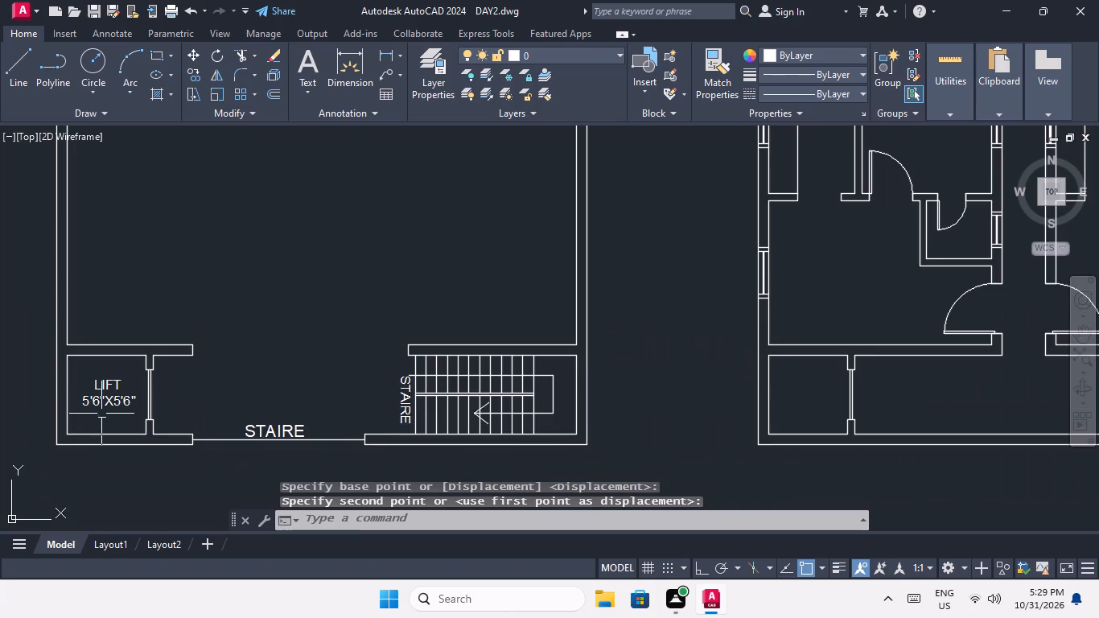
scroll(105, 411, up, 2)
drag(118, 424, 101, 396)
click(86, 370)
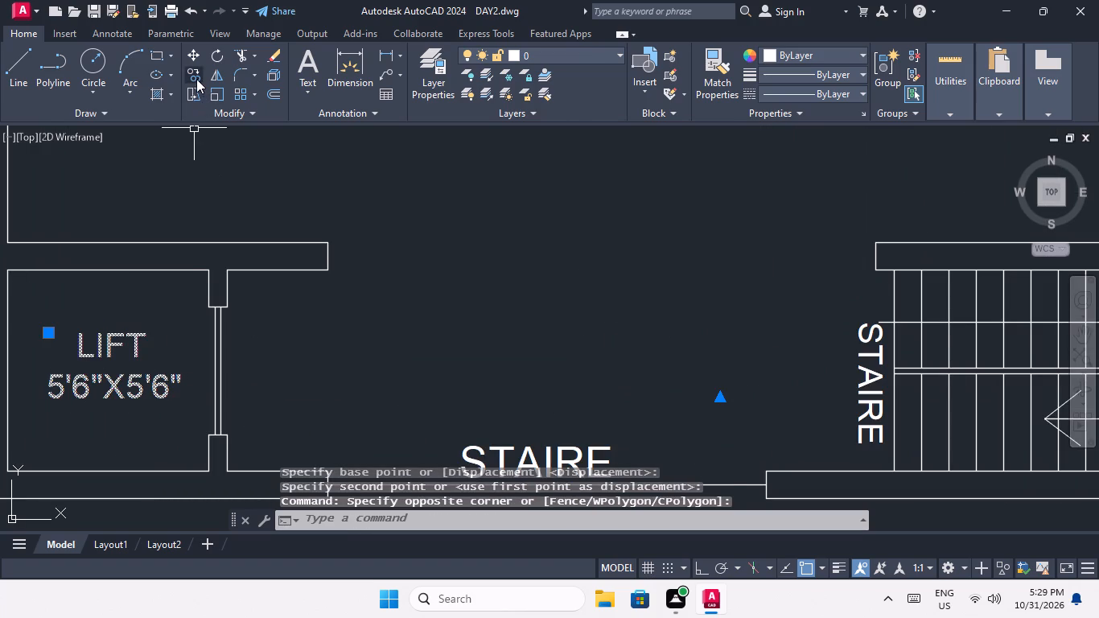
click(196, 79)
click(49, 394)
scroll(62, 349, down, 3)
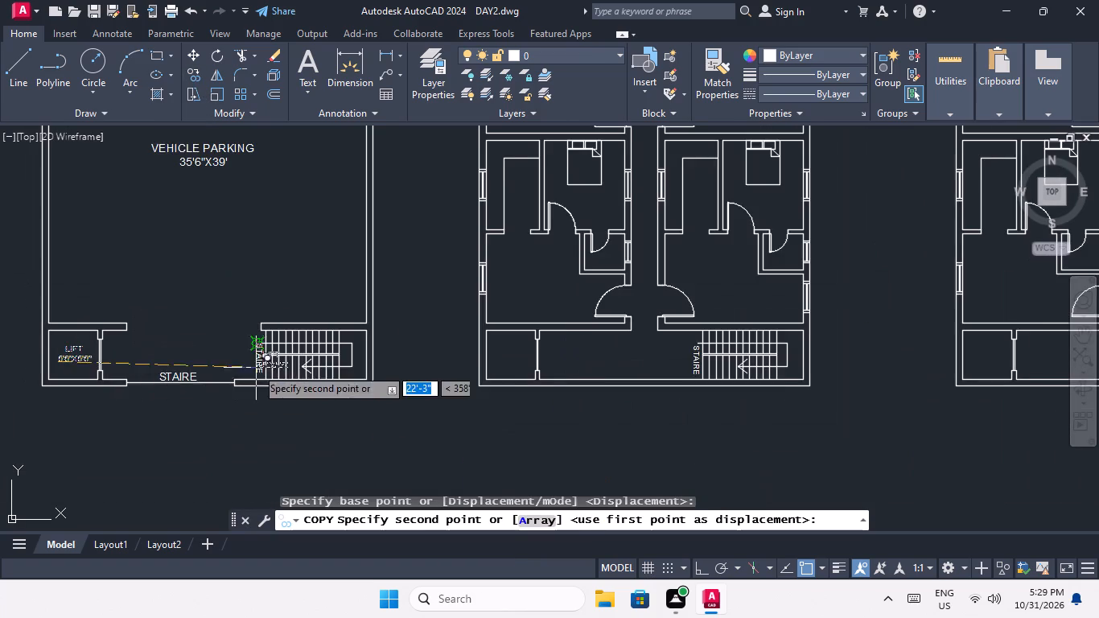
middle_drag(245, 365, 47, 364)
scroll(293, 364, up, 4)
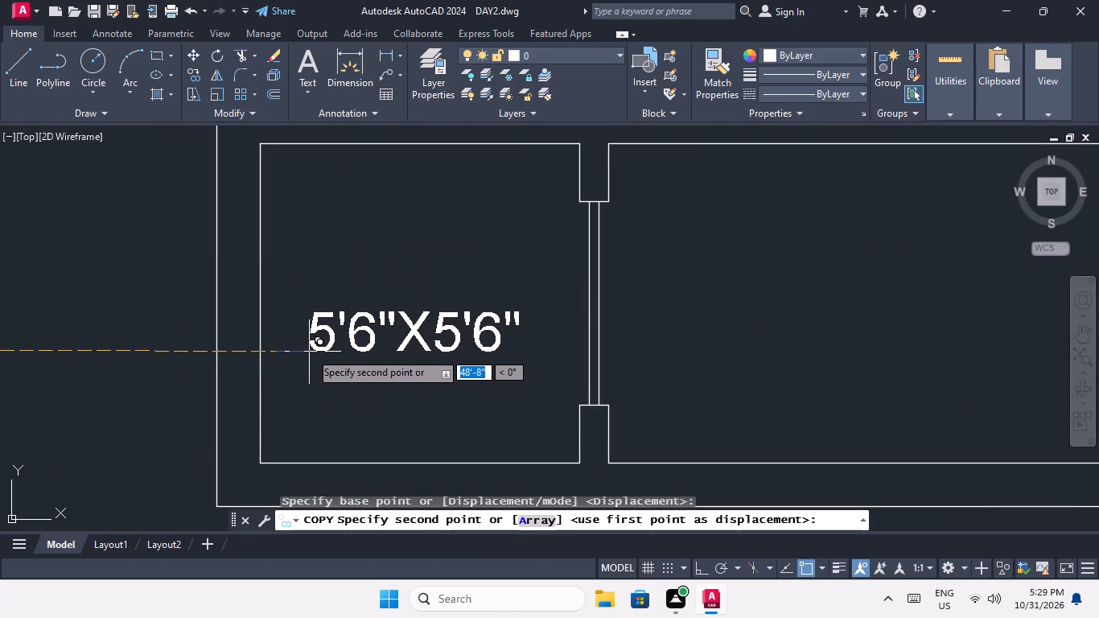
click(313, 348)
Place two more copies of the LIFT label, level with the original, in the lift rooms of the third and fourth plans.
scroll(327, 315, down, 4)
middle_drag(442, 344, 0, 278)
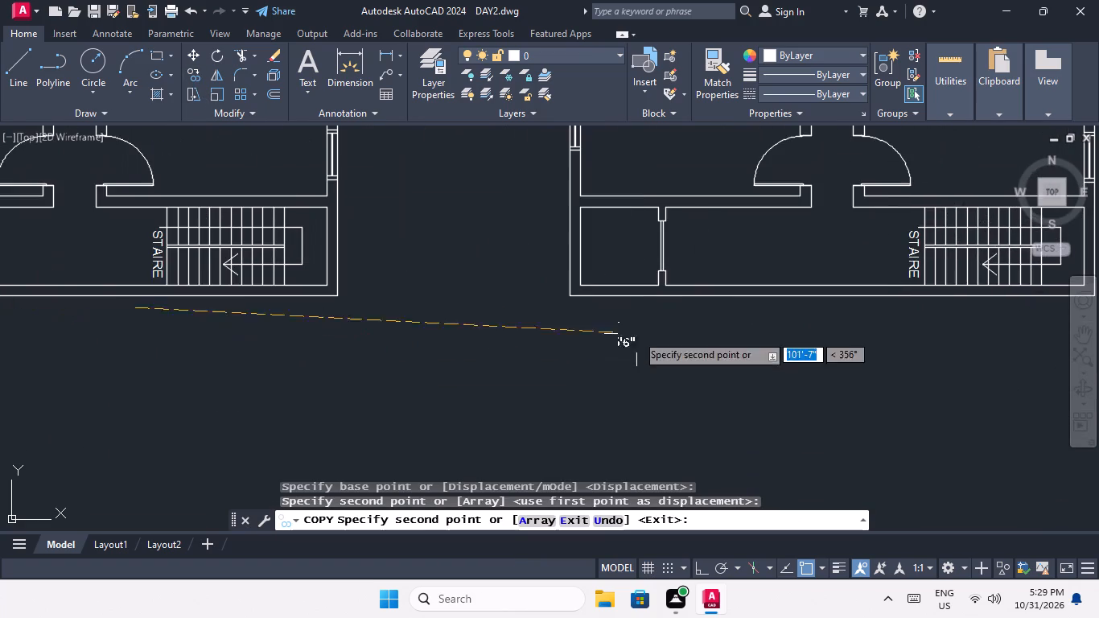
scroll(618, 262, up, 3)
middle_drag(557, 260, 489, 336)
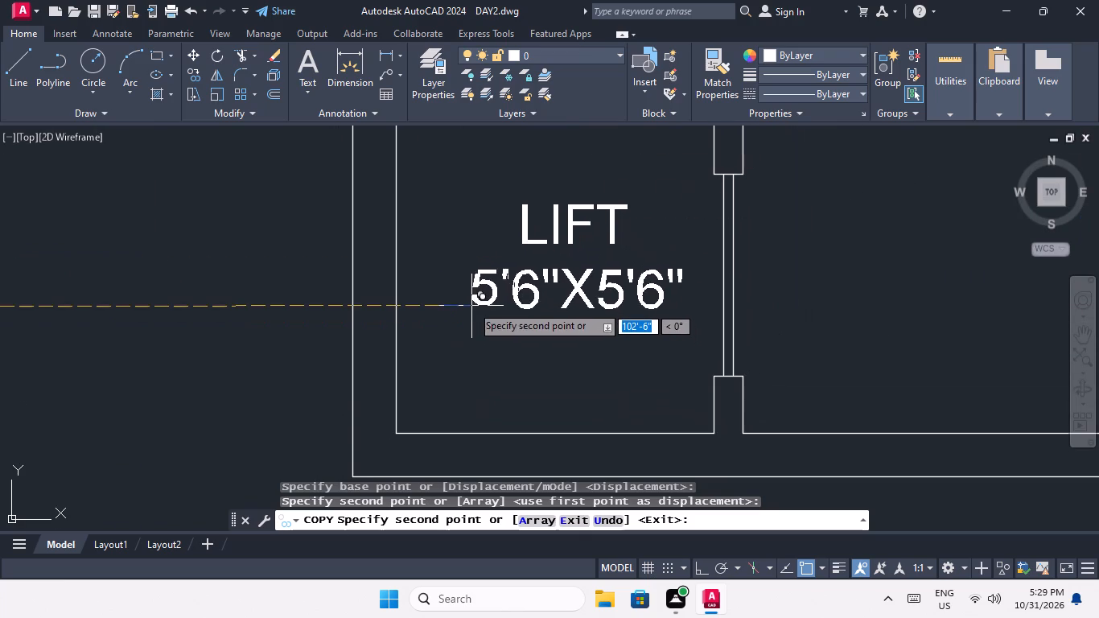
click(471, 296)
scroll(471, 296, down, 5)
middle_drag(598, 326, 0, 352)
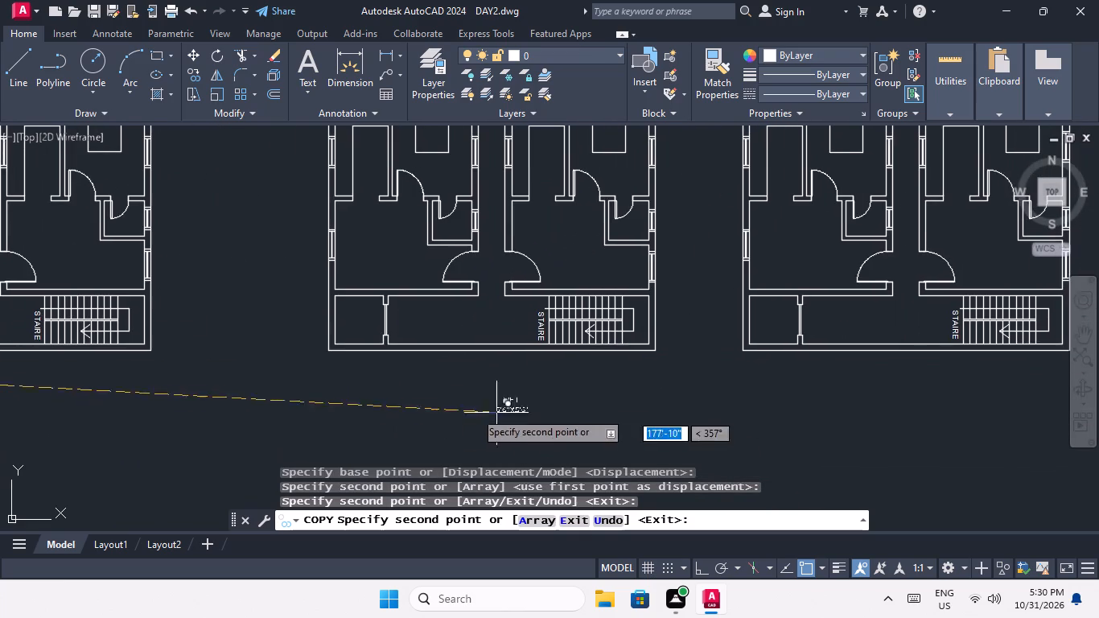
scroll(368, 349, up, 3)
click(267, 264)
Place LIFT label copies in the lift rooms of the last two floor plans in the row, and end the copying.
scroll(274, 263, down, 3)
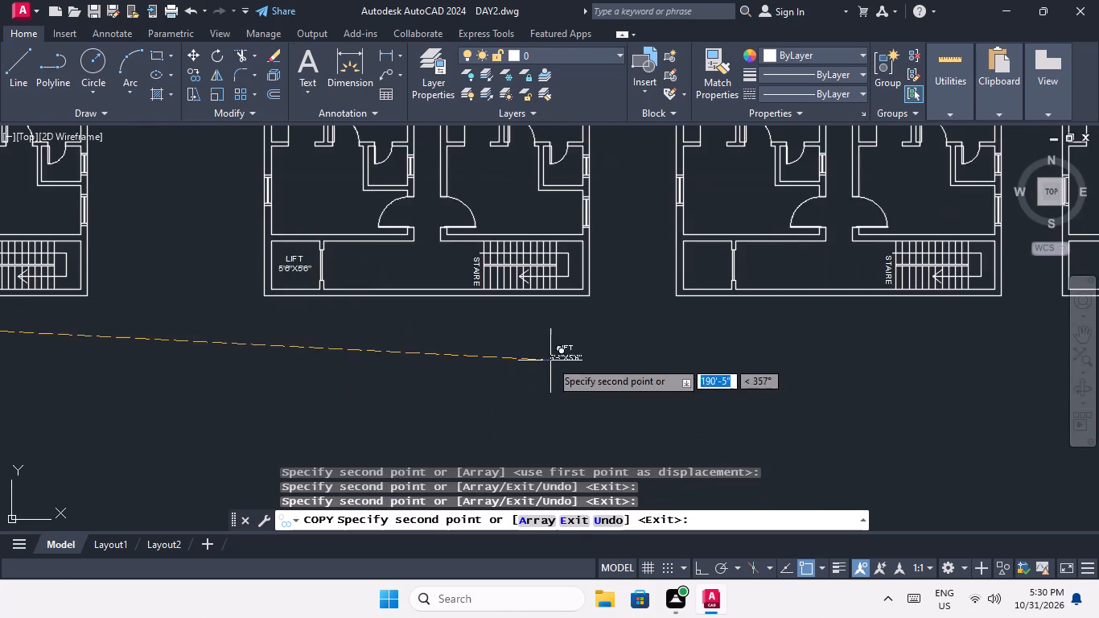
middle_drag(548, 360, 218, 362)
scroll(364, 272, up, 3)
click(355, 279)
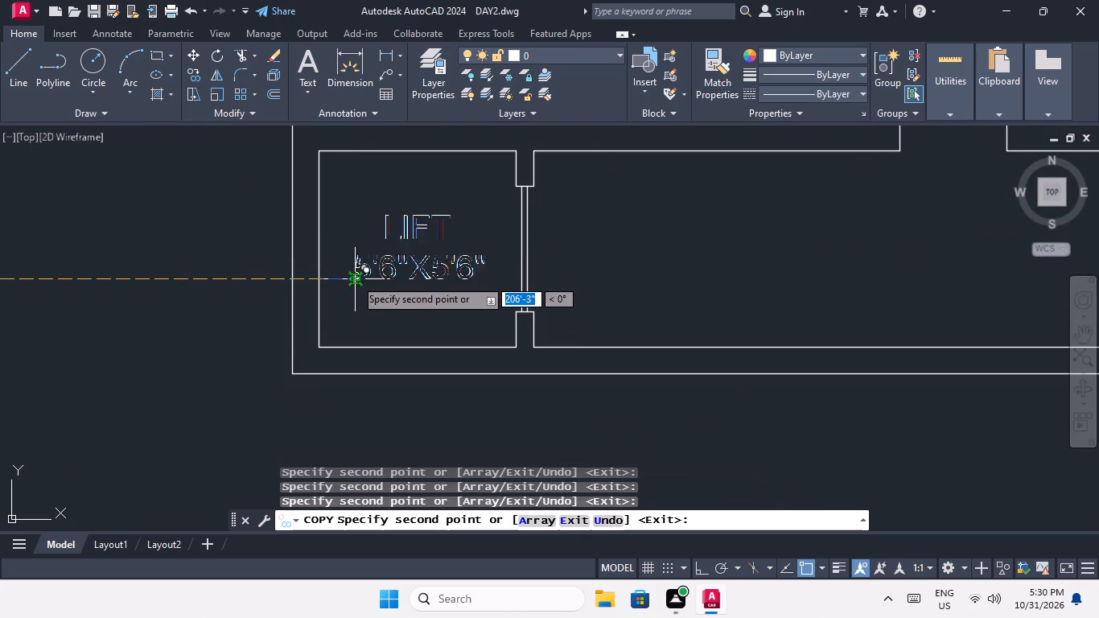
scroll(358, 272, down, 4)
middle_drag(459, 330, 96, 360)
scroll(357, 301, up, 3)
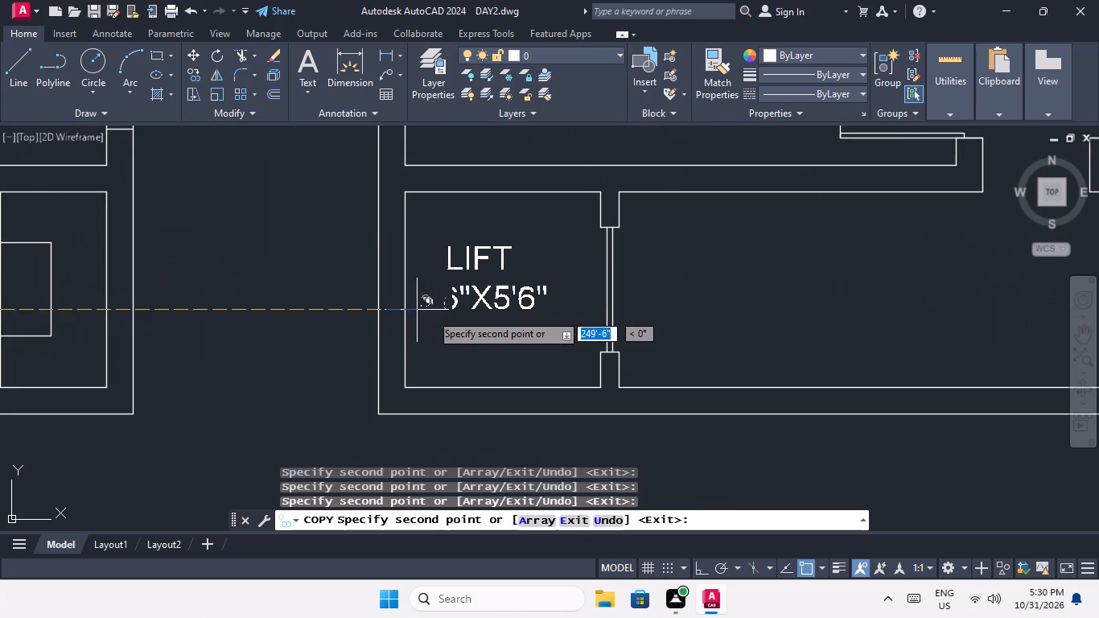
click(437, 311)
scroll(444, 303, down, 4)
middle_drag(568, 376, 203, 366)
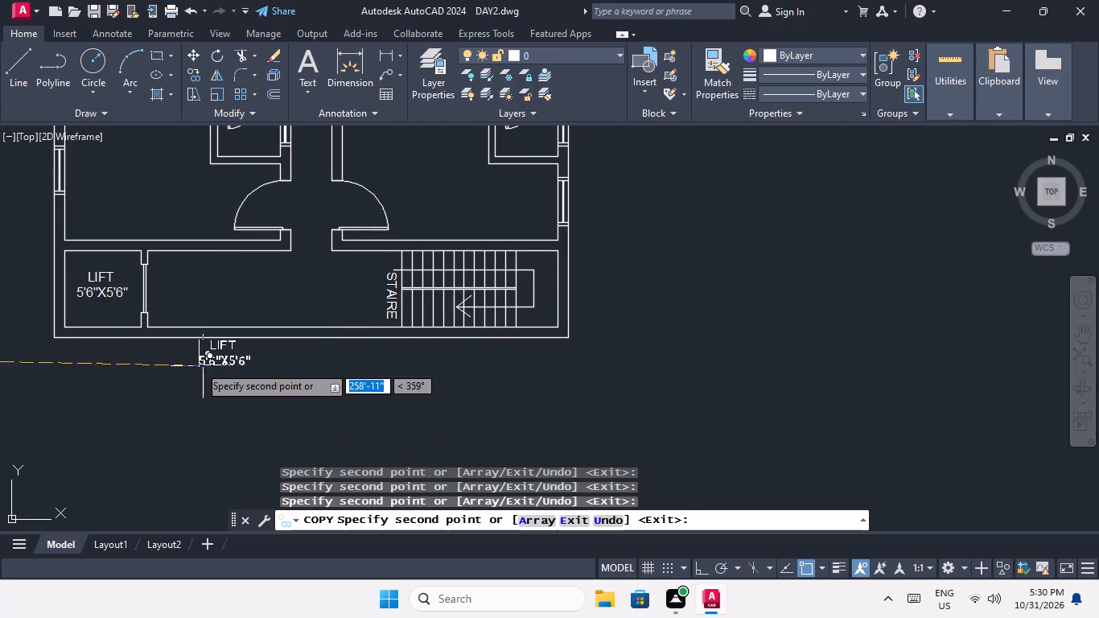
key(Escape)
key(Escape)
key(Escape)
key(Escape)
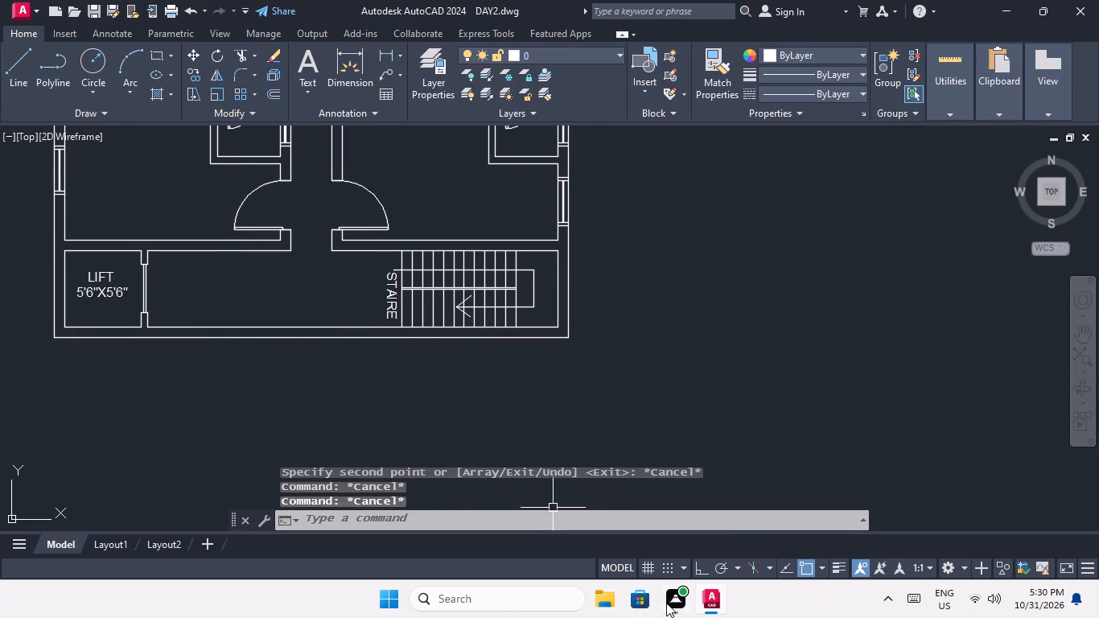
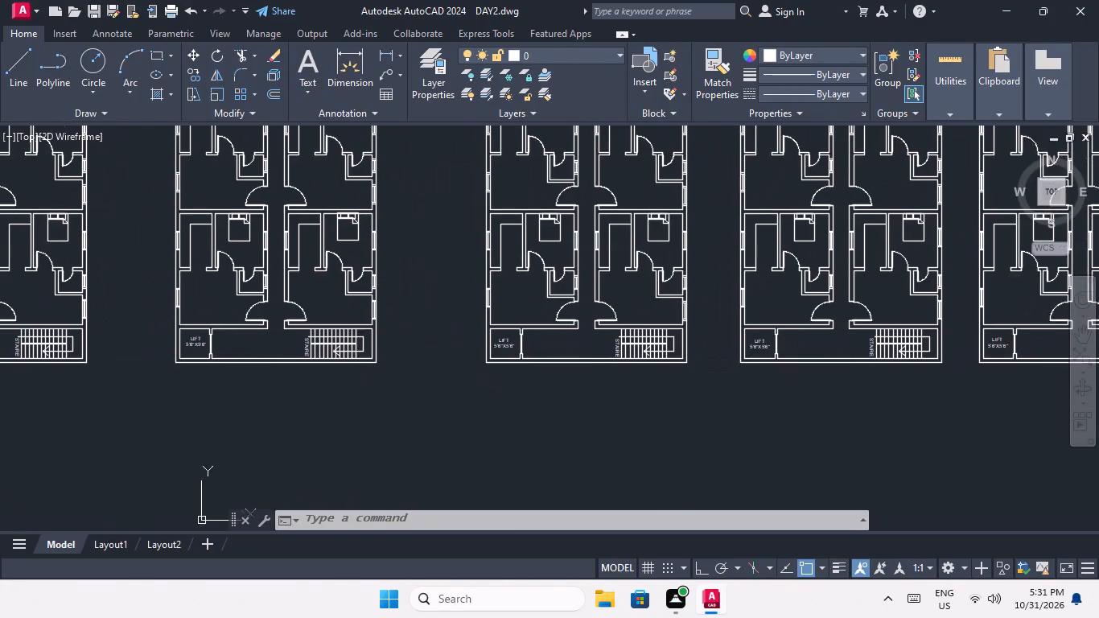
Change the spare horizontal STAIRE label at the parking plan's bottom gate opening to ENTERY GATE.
middle_drag(326, 403, 587, 391)
scroll(420, 377, down, 2)
middle_drag(425, 394, 434, 417)
scroll(263, 366, up, 4)
scroll(308, 358, down, 2)
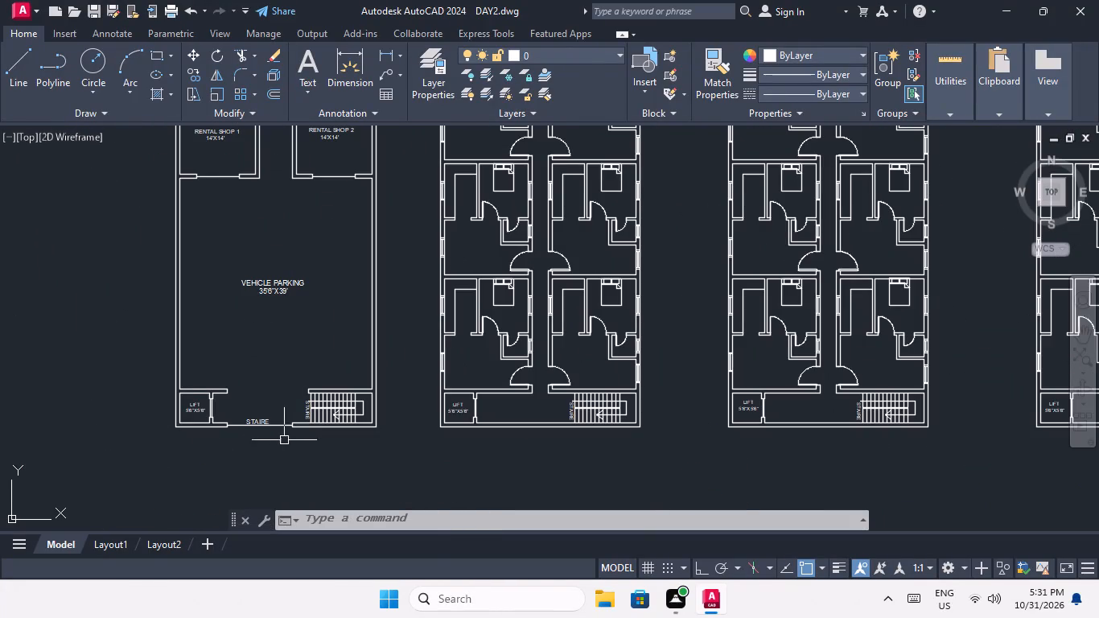
scroll(254, 433, up, 5)
double_click(278, 372)
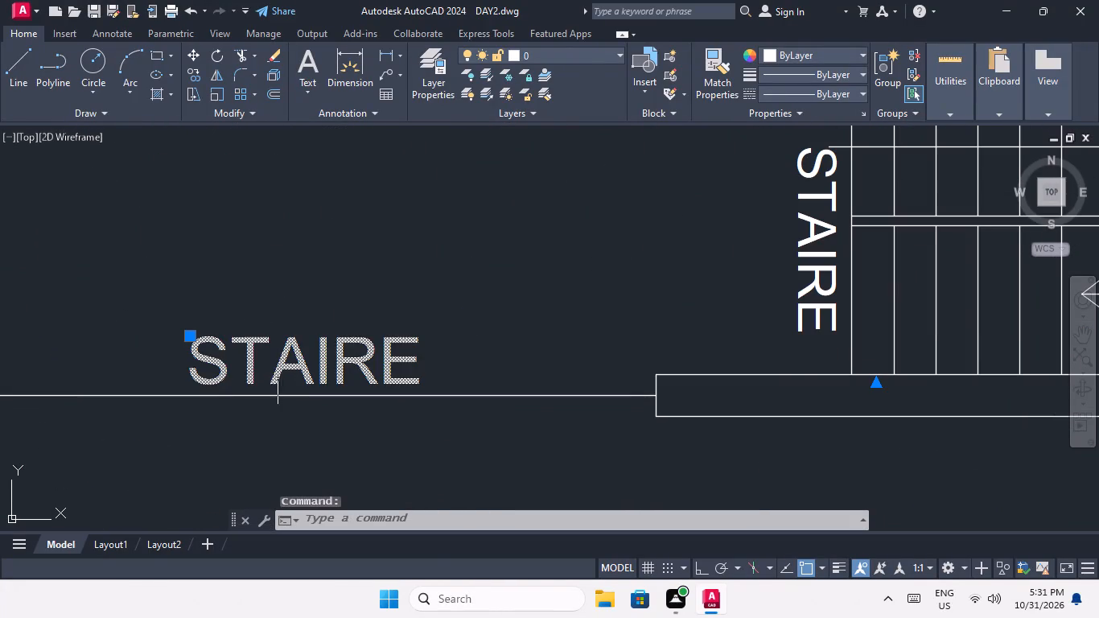
click(474, 363)
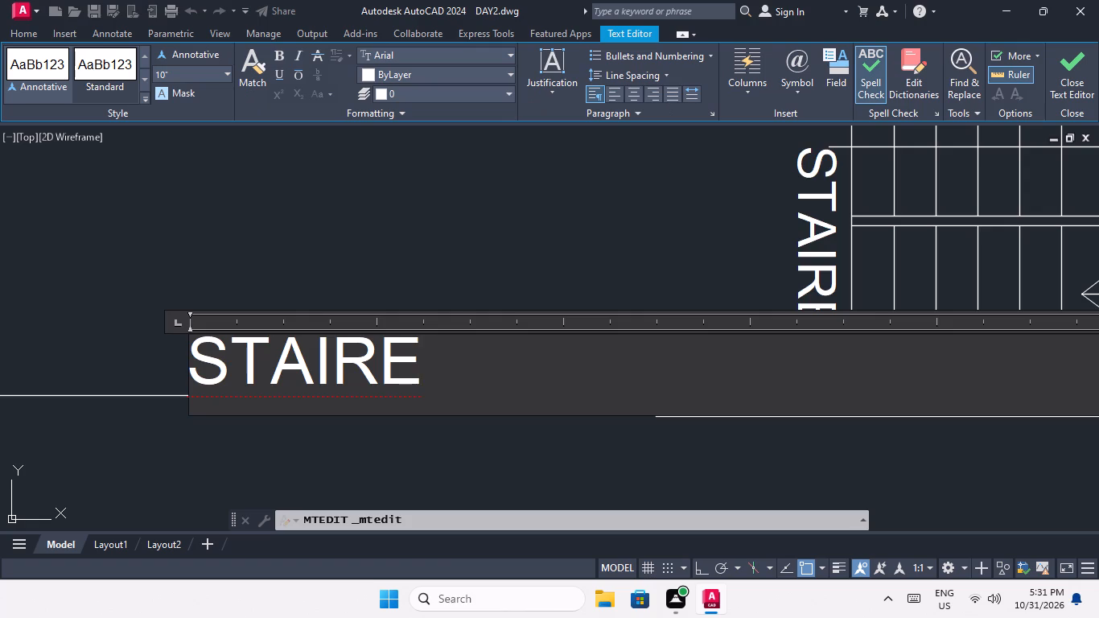
key(BackSpace)
key(BackSpace)
key(BackSpace)
key(BackSpace)
key(BackSpace)
key(BackSpace)
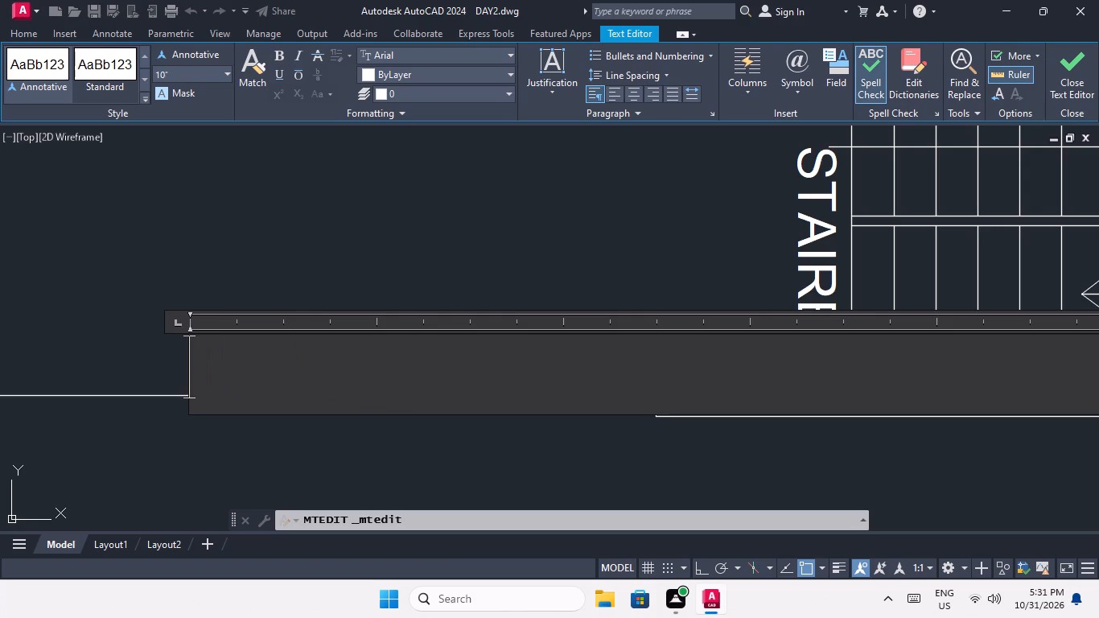
text(EN)
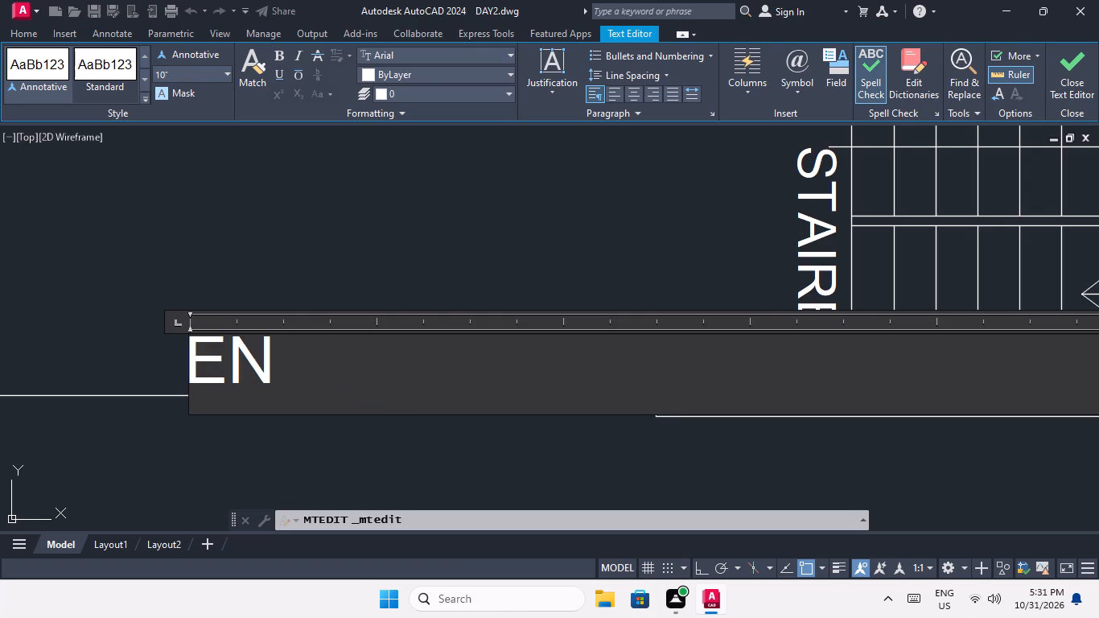
text(TER)
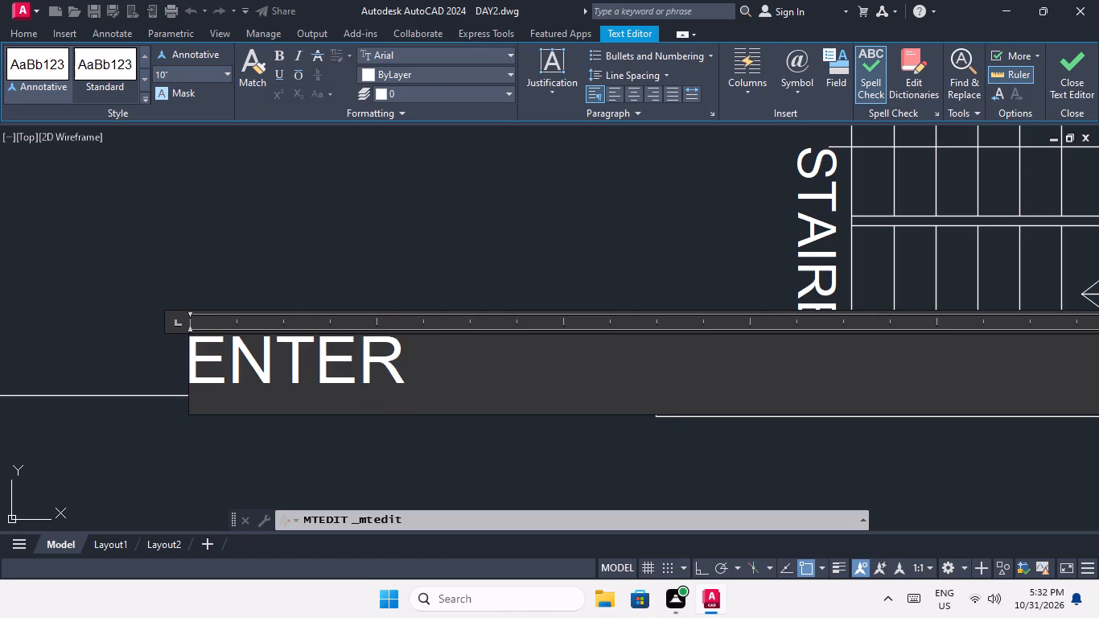
text(Y)
key(space)
text(GA)
text(TE)
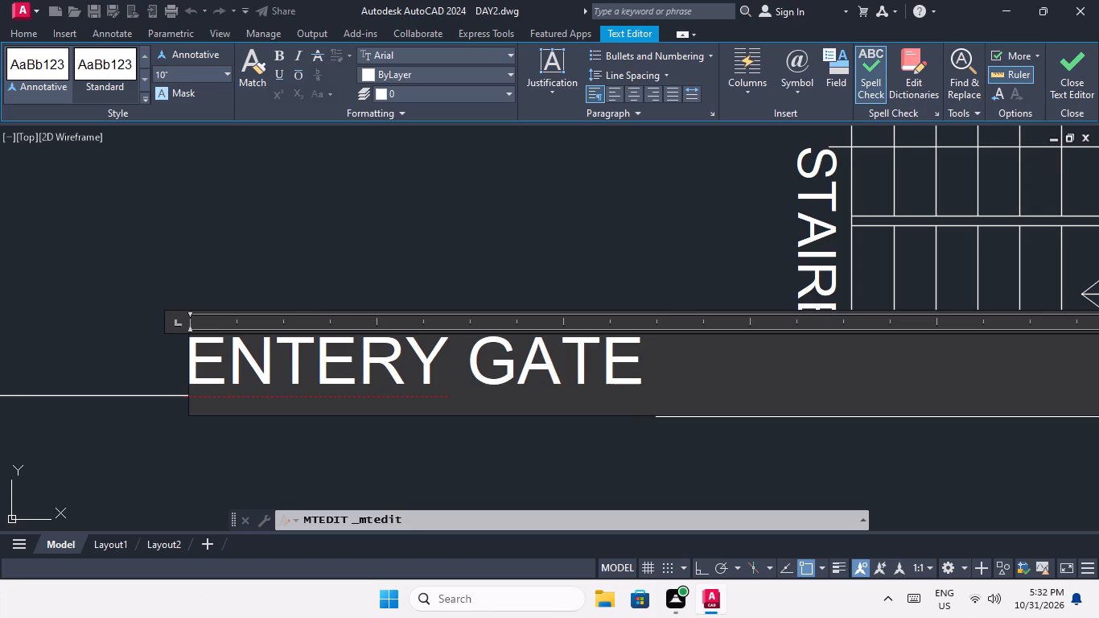
click(340, 229)
Move the ENTERY GATE label sideways so it sits centred just above the gate line.
scroll(334, 262, down, 2)
scroll(307, 310, up, 2)
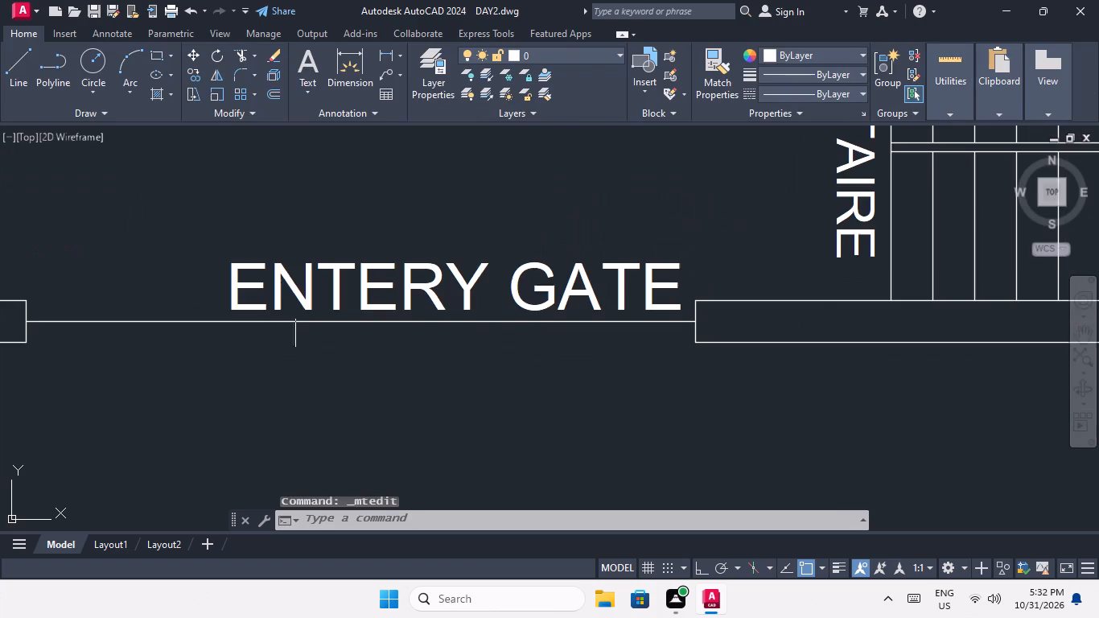
click(235, 291)
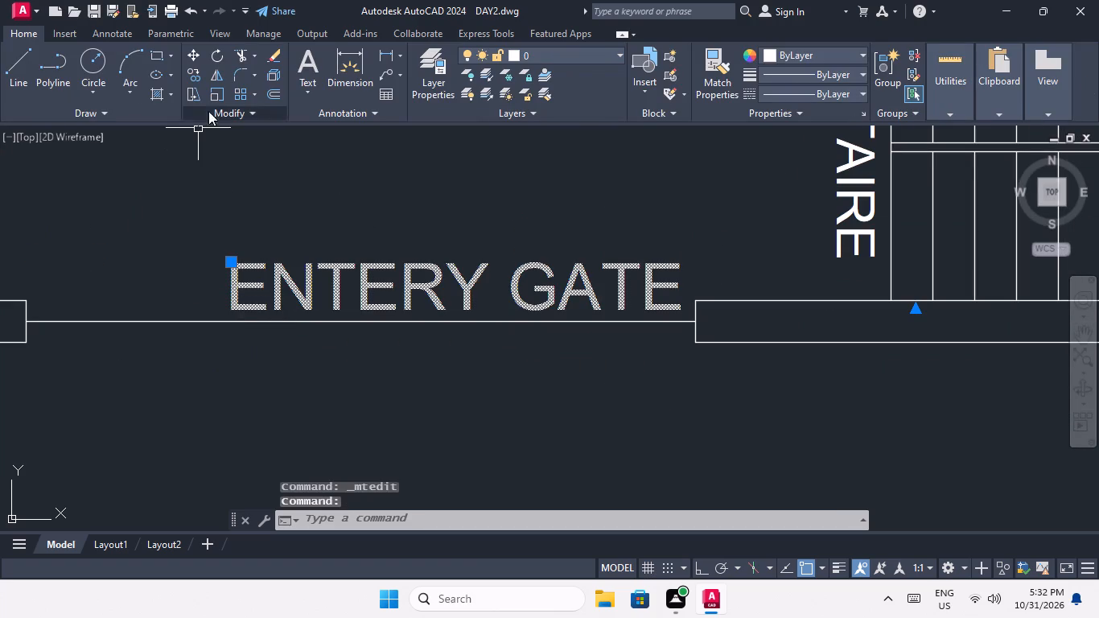
click(196, 56)
click(237, 314)
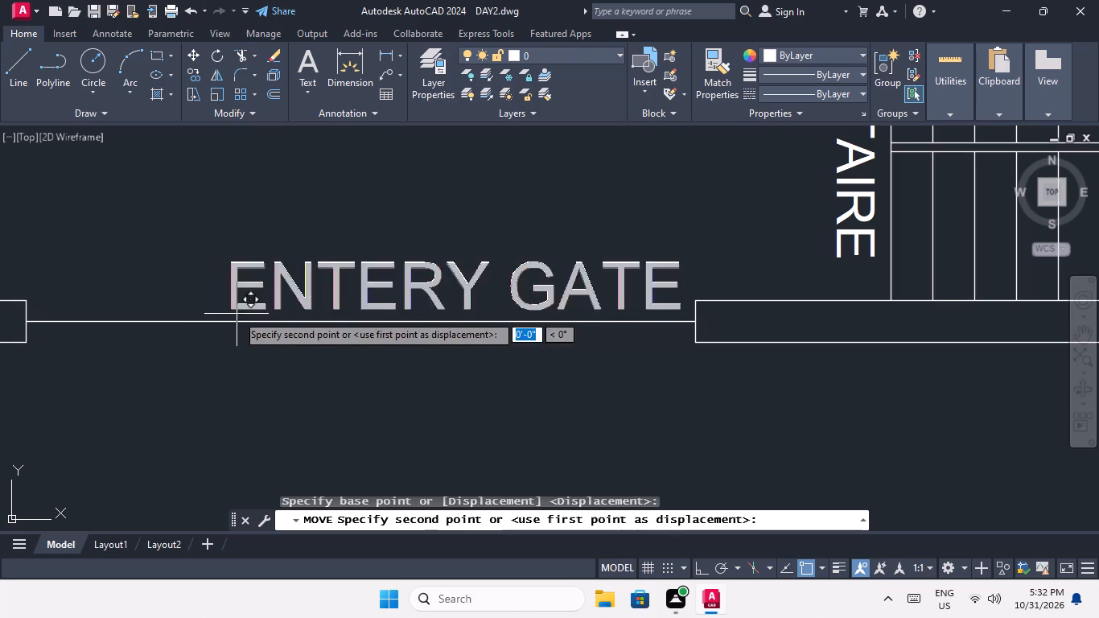
click(148, 311)
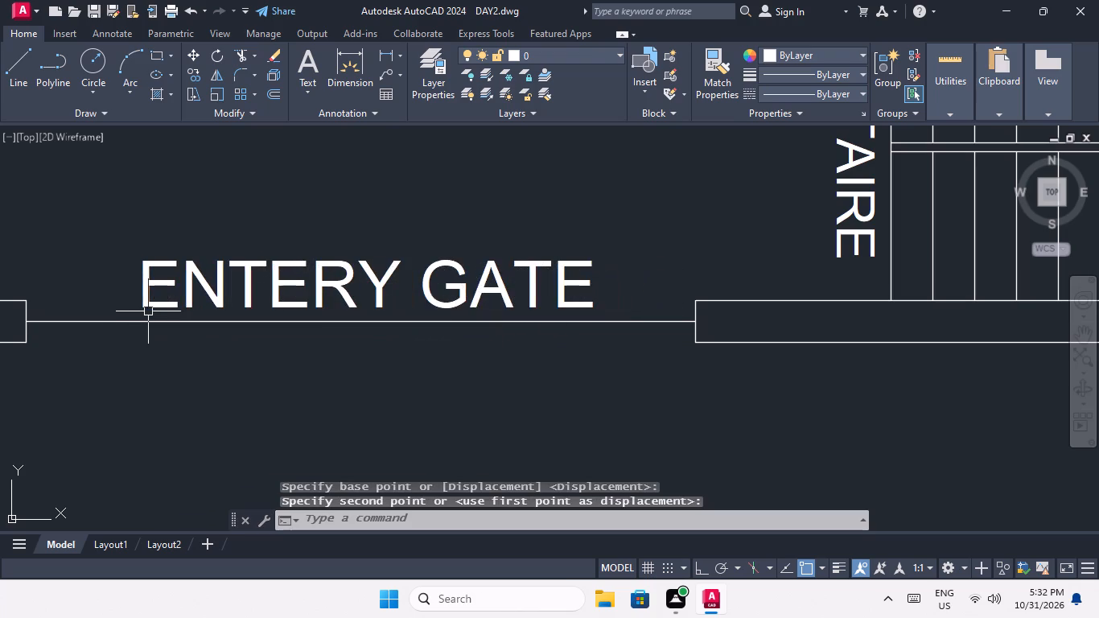
Copy the ENTERY GATE label from the parking entrance to just below the front opening of RENTAL SHOP 1.
scroll(150, 311, down, 3)
middle_drag(210, 365, 246, 426)
scroll(241, 393, down, 1)
scroll(222, 385, up, 1)
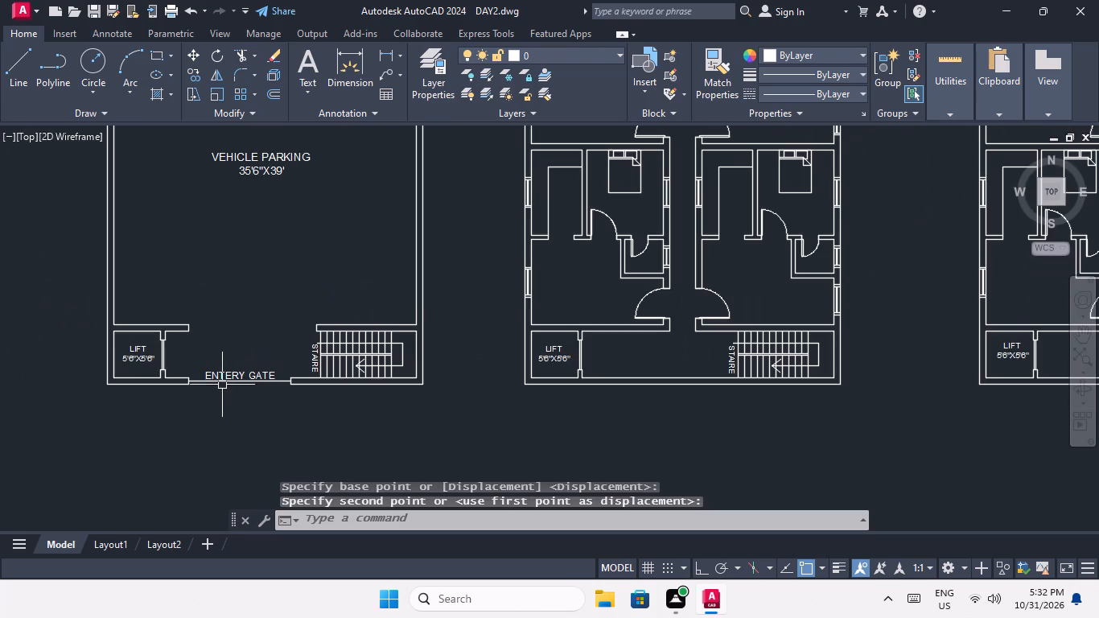
scroll(225, 413, down, 3)
scroll(216, 402, up, 3)
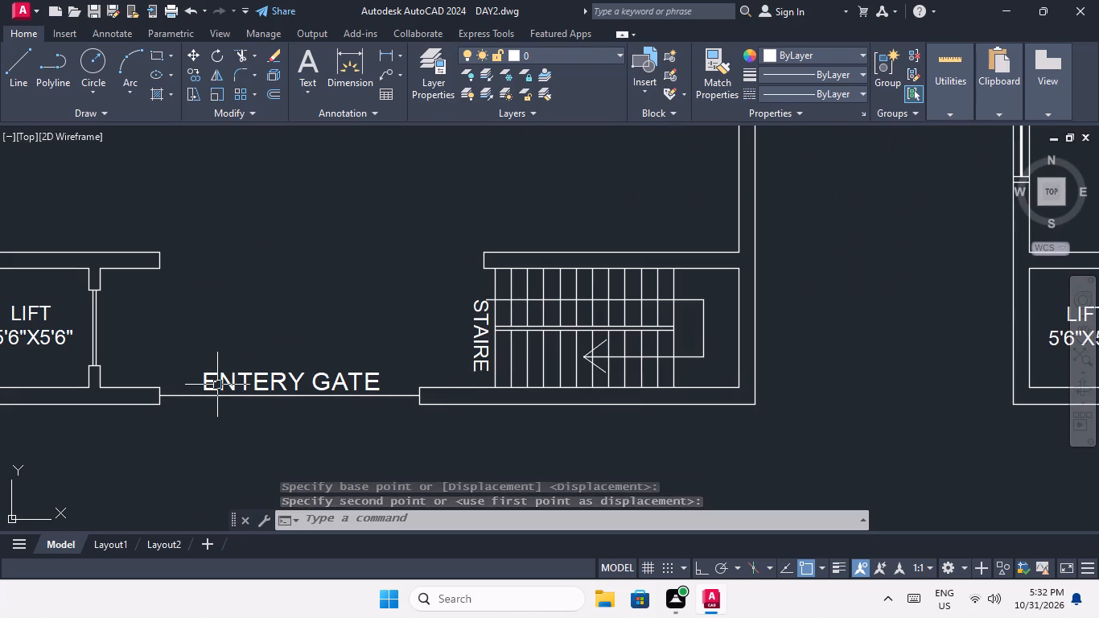
click(217, 385)
click(188, 73)
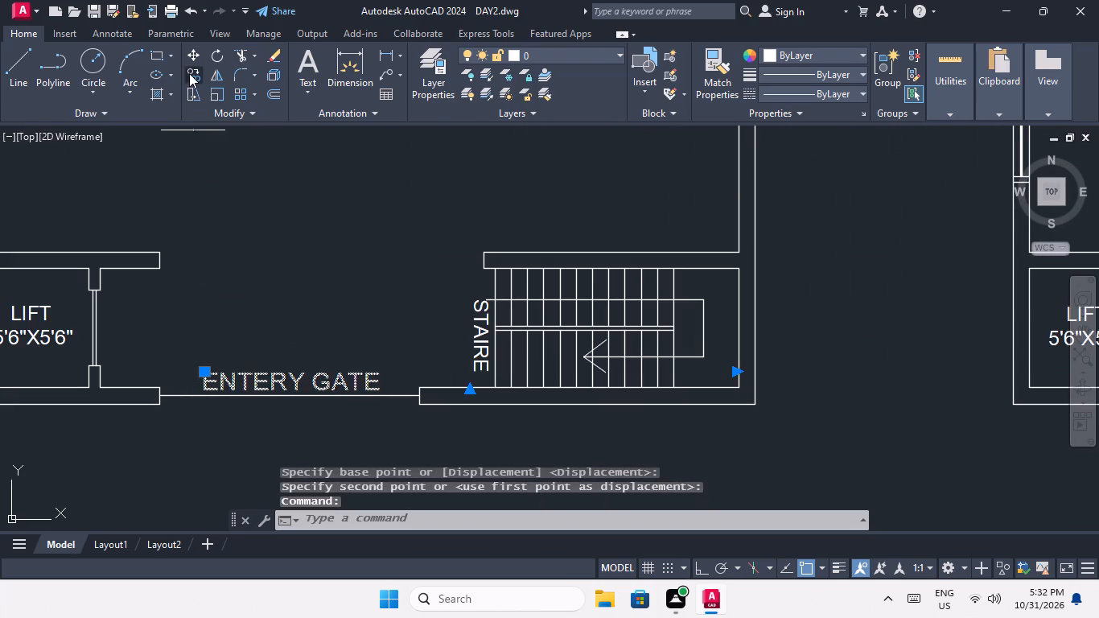
click(207, 388)
scroll(206, 292, down, 2)
middle_drag(208, 295, 209, 304)
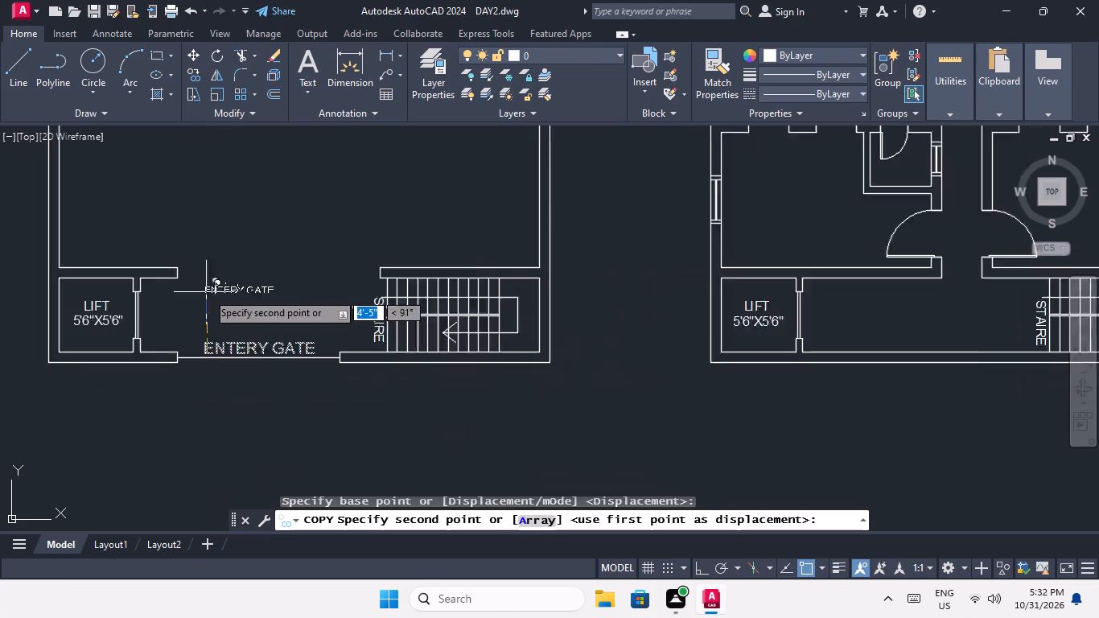
middle_drag(209, 304, 219, 416)
scroll(212, 323, down, 2)
middle_drag(216, 345, 231, 422)
scroll(182, 289, up, 4)
scroll(347, 364, up, 2)
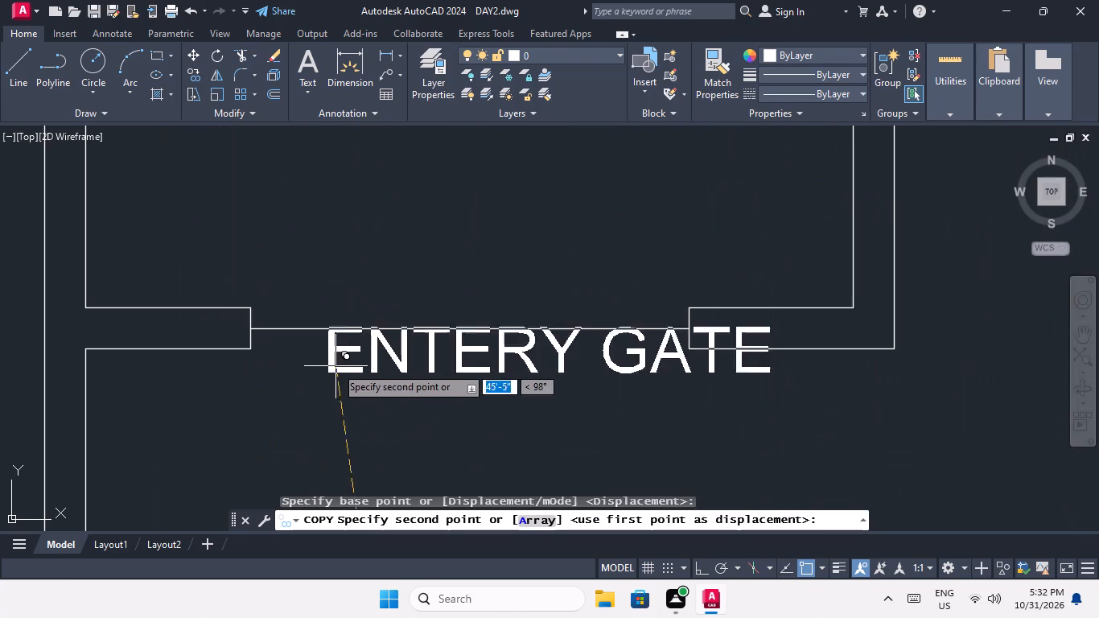
click(261, 385)
Place another ENTERY GATE copy just below the front opening of RENTAL SHOP 2, and end the copying.
scroll(261, 384, down, 2)
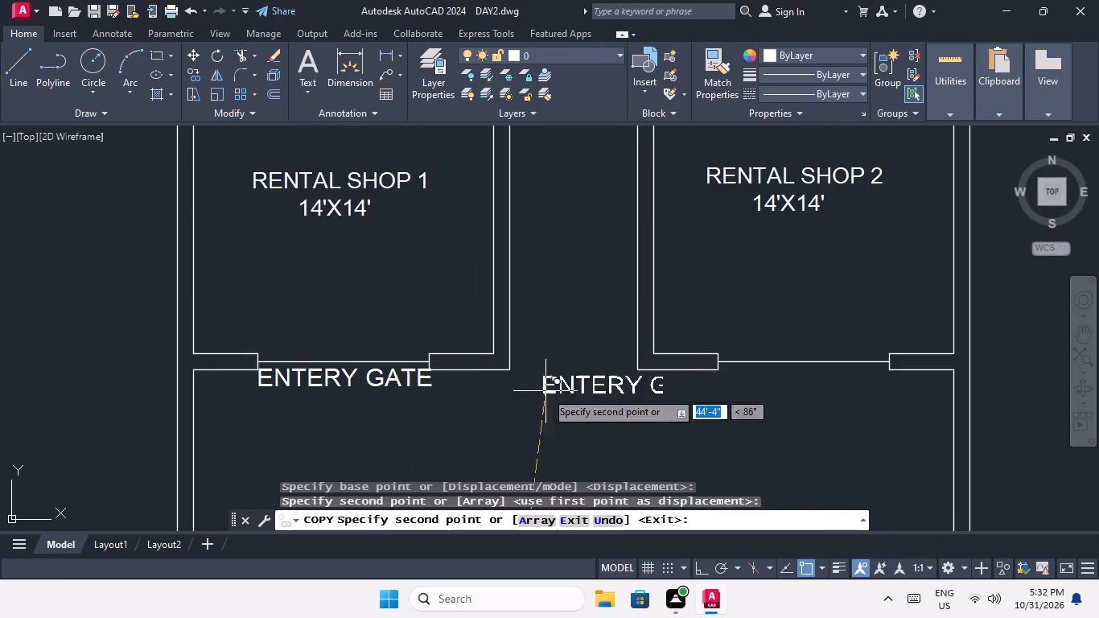
middle_drag(577, 389, 301, 387)
scroll(434, 390, up, 2)
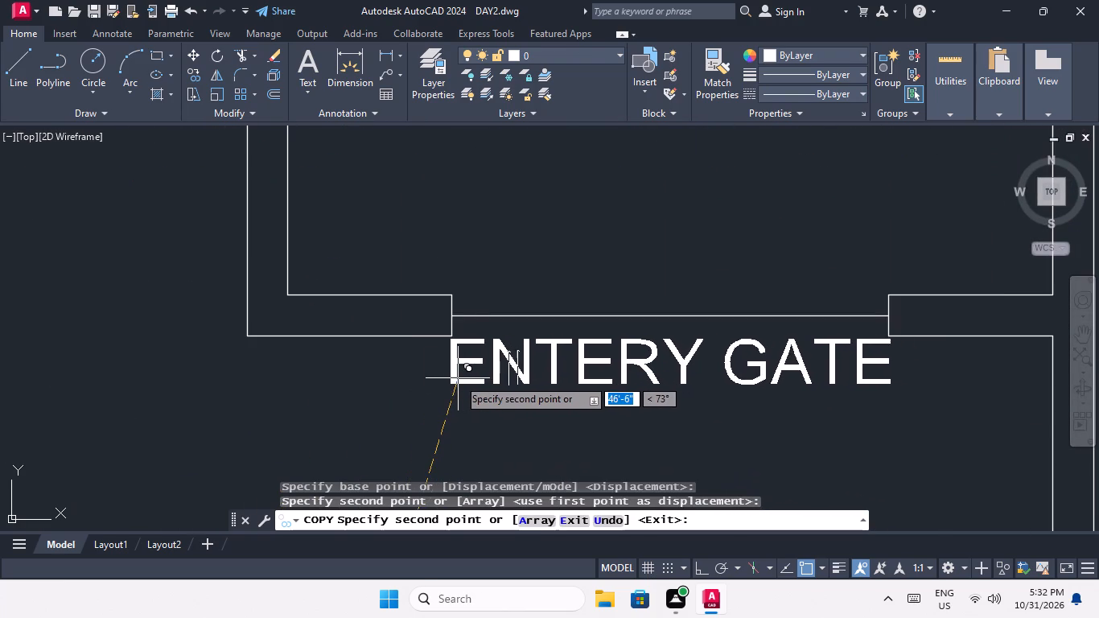
click(458, 378)
key(Escape)
Change the ENTERY GATE label below RENTAL SHOP 2 to SHUTTER 2.
scroll(479, 367, down, 2)
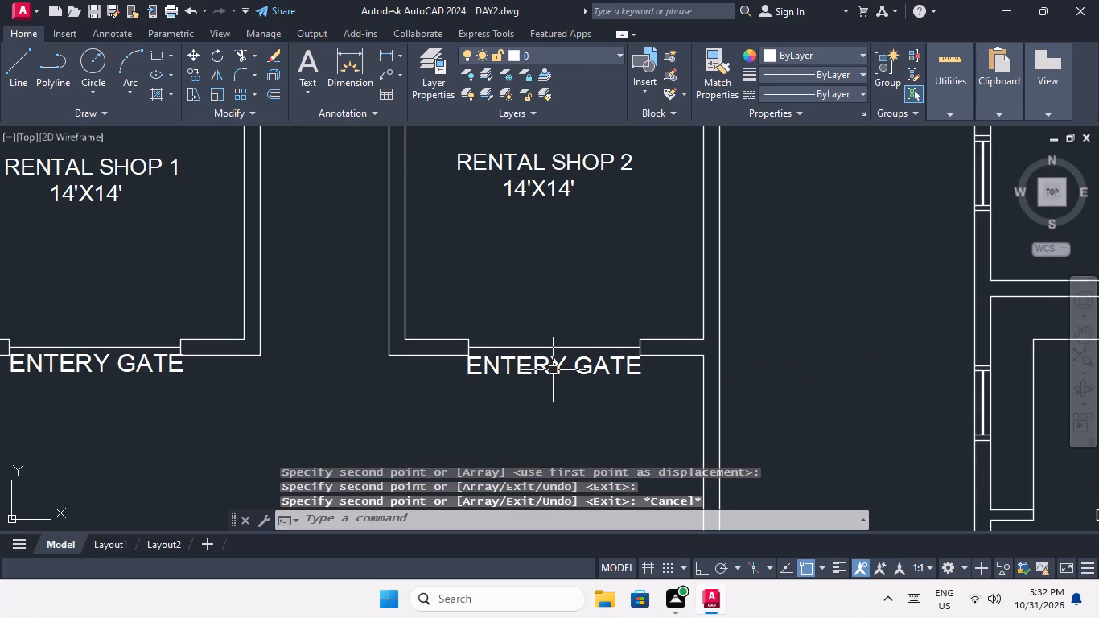
double_click(553, 369)
click(643, 365)
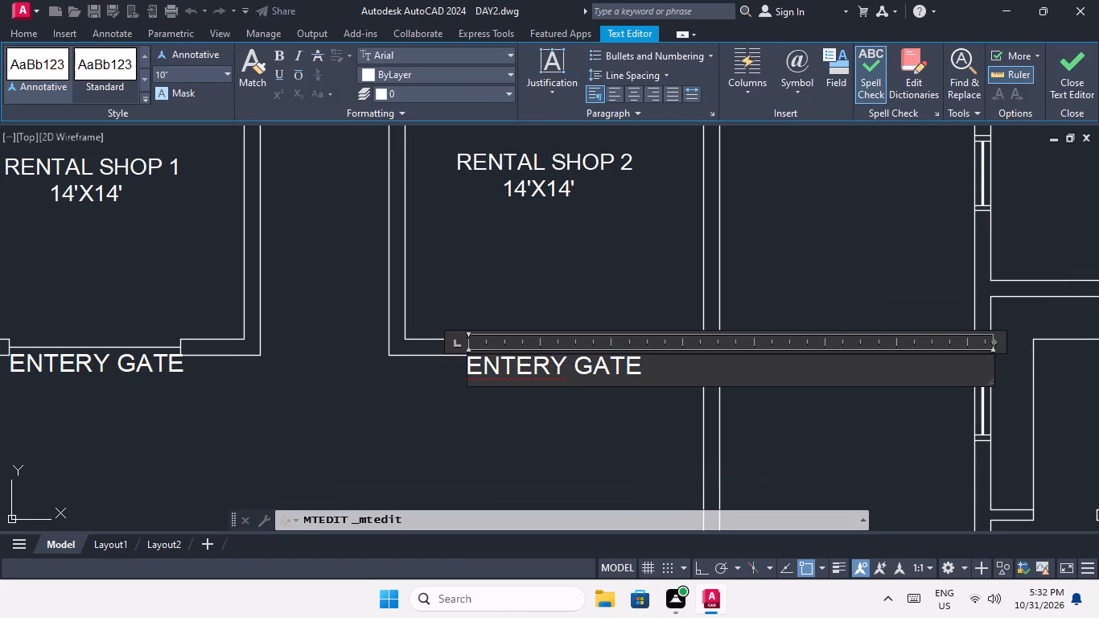
key(BackSpace)
key(BackSpace)
key(BackSpace)
key(BackSpace)
key(BackSpace)
key(BackSpace)
key(BackSpace)
key(BackSpace)
key(BackSpace)
key(BackSpace)
key(BackSpace)
key(BackSpace)
key(BackSpace)
key(BackSpace)
key(BackSpace)
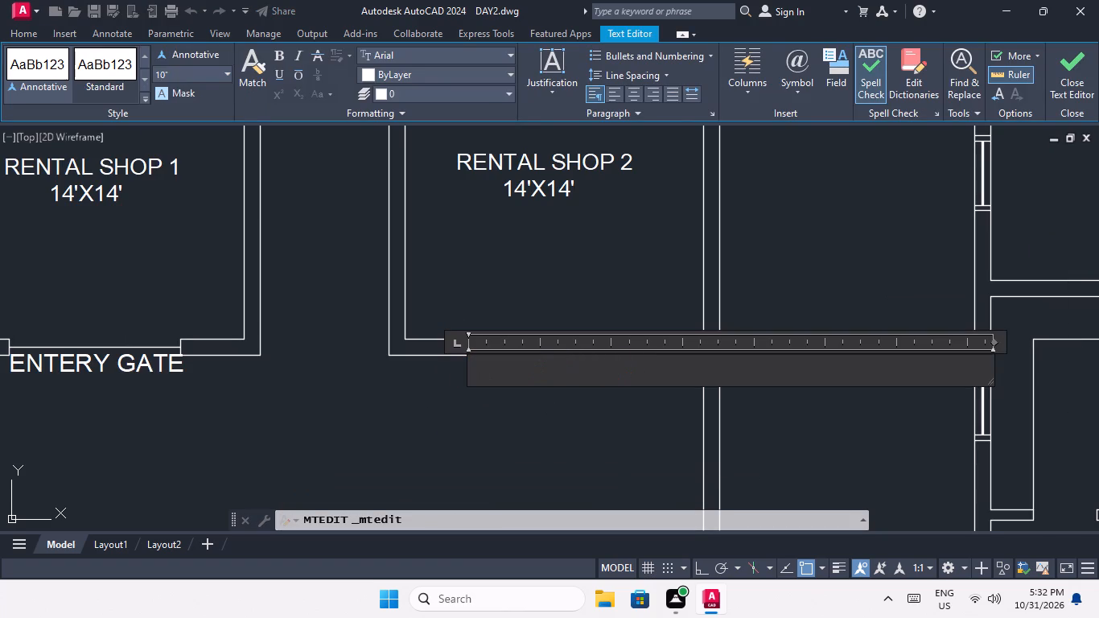
text(SH)
text(UTTER)
key(space)
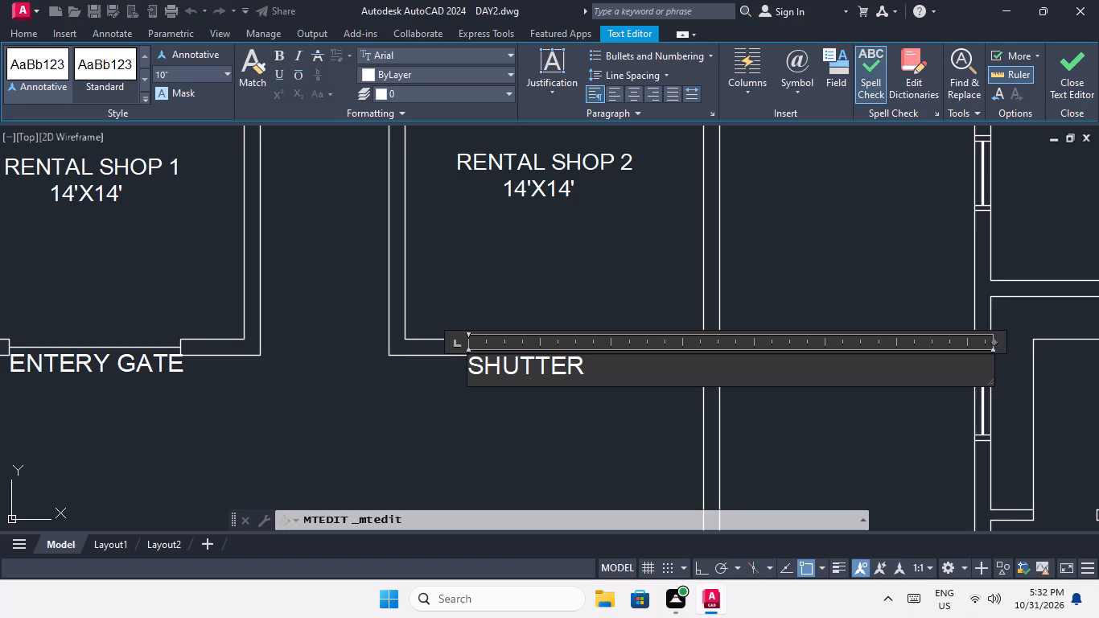
key(2)
click(386, 412)
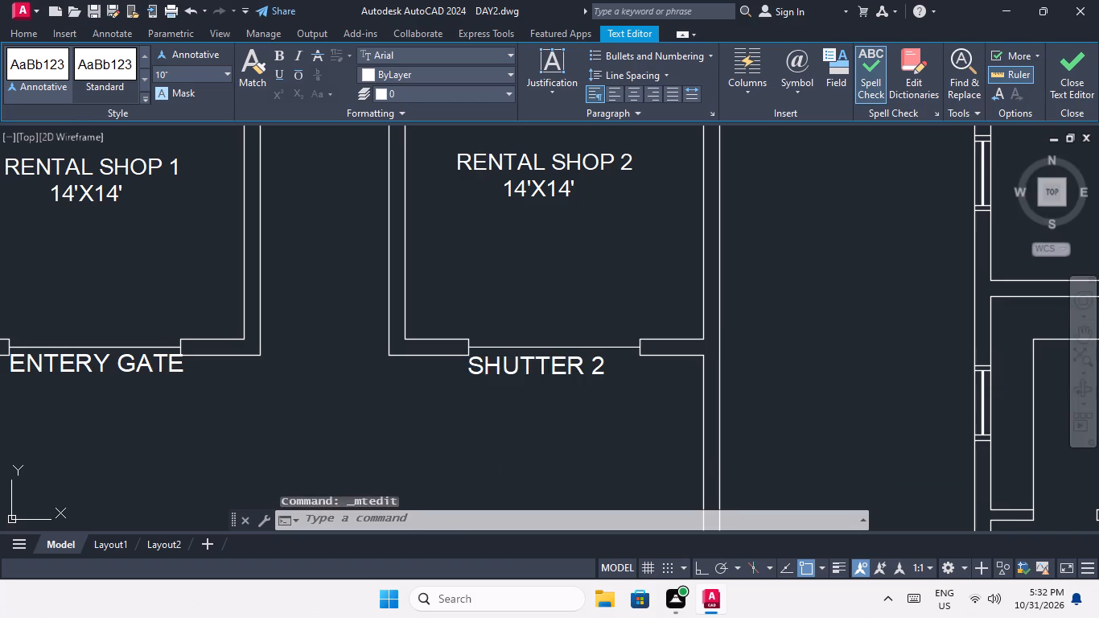
Move the SHUTTER 2 label about 1' sideways and slightly up to centre it beneath the shop opening.
scroll(642, 293, up, 3)
scroll(556, 369, down, 2)
scroll(438, 282, down, 2)
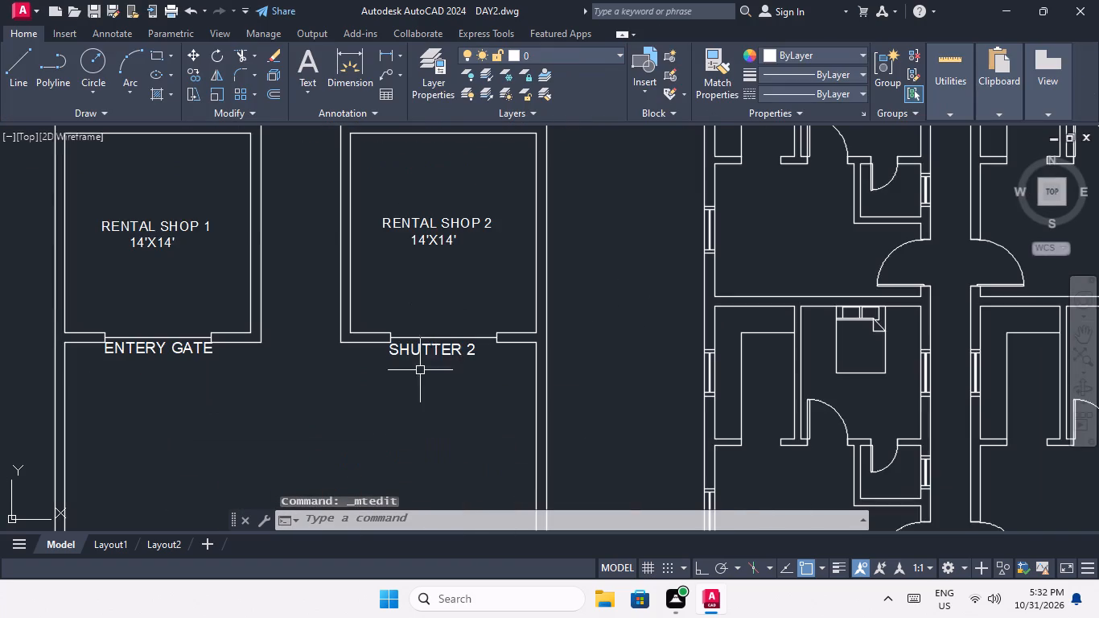
scroll(418, 378, up, 2)
click(368, 318)
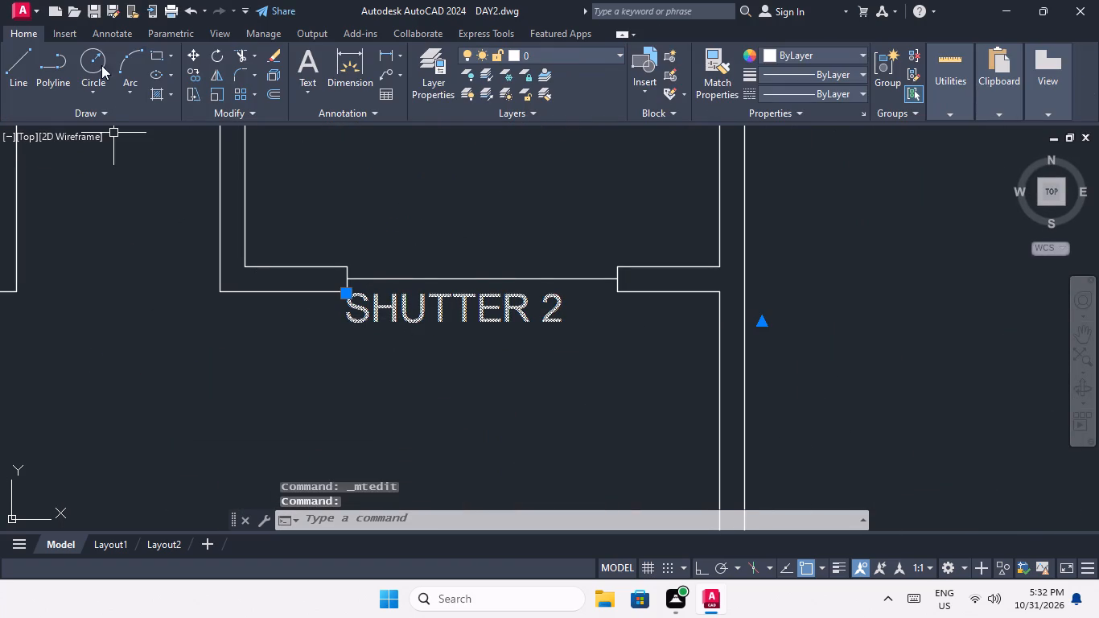
click(191, 56)
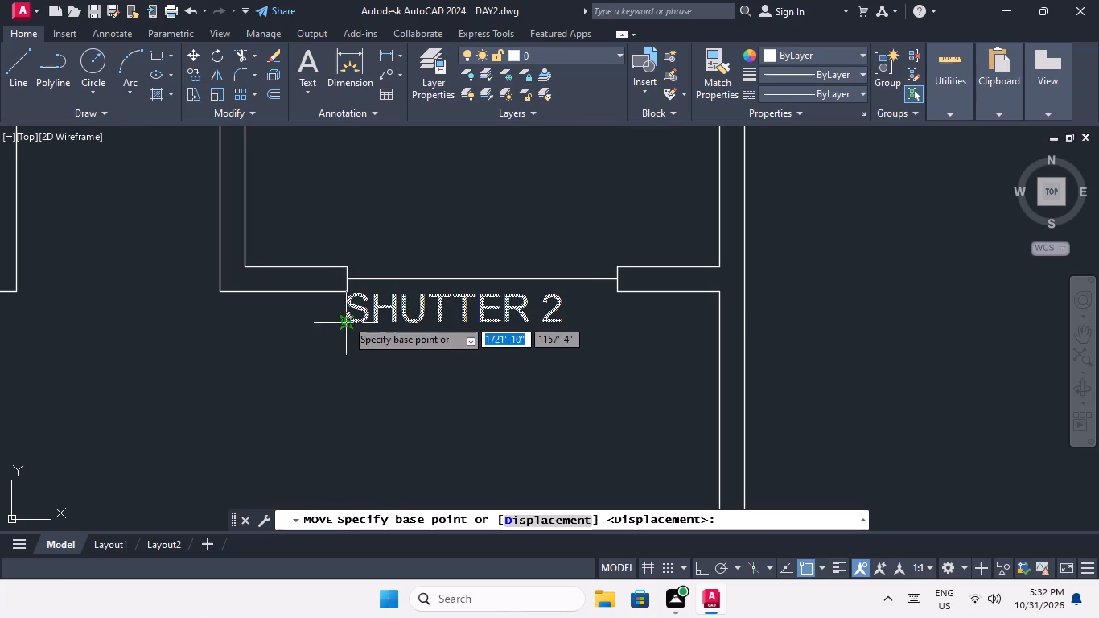
click(346, 318)
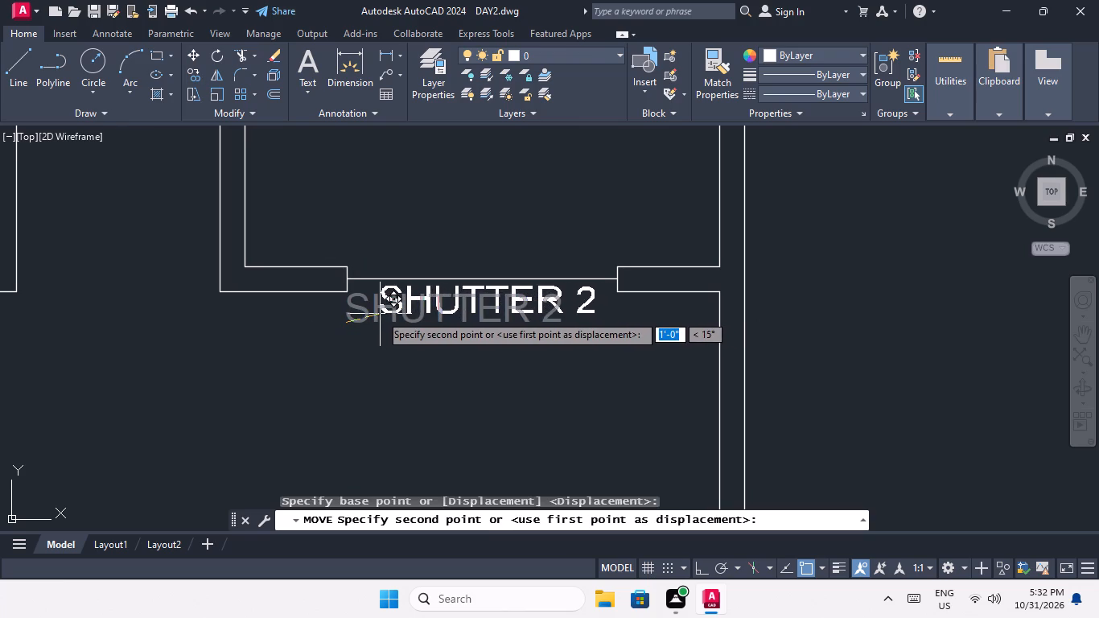
click(380, 313)
Change the ENTERY GATE label below RENTAL SHOP 1 to SHUTTER 1.
scroll(380, 313, down, 2)
middle_drag(360, 344, 415, 328)
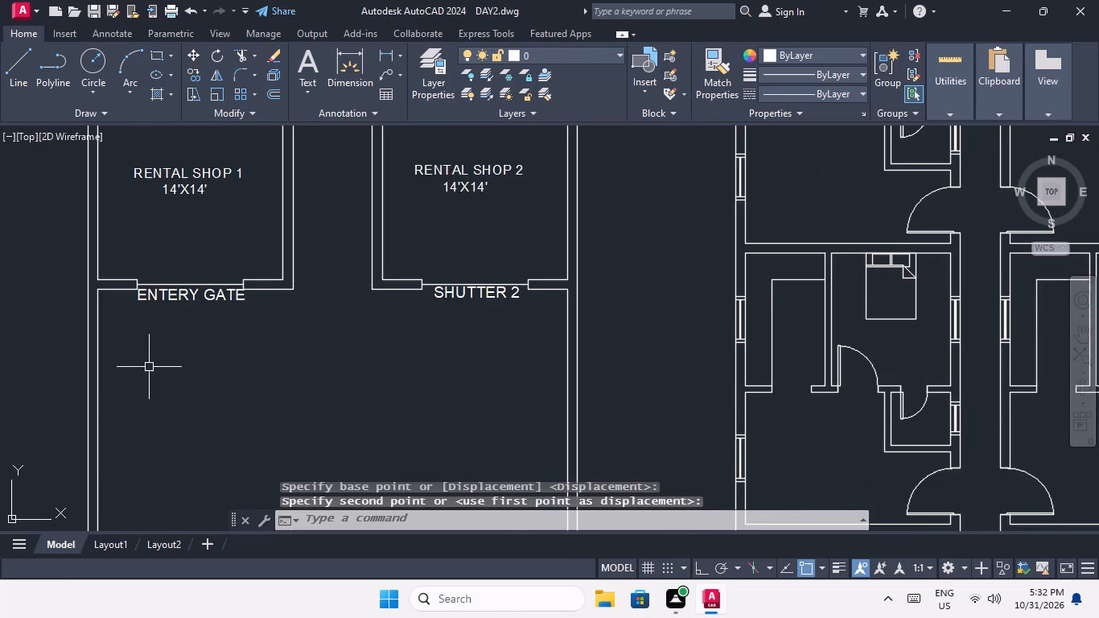
scroll(149, 367, down, 1)
middle_drag(149, 366, 268, 370)
scroll(311, 314, up, 2)
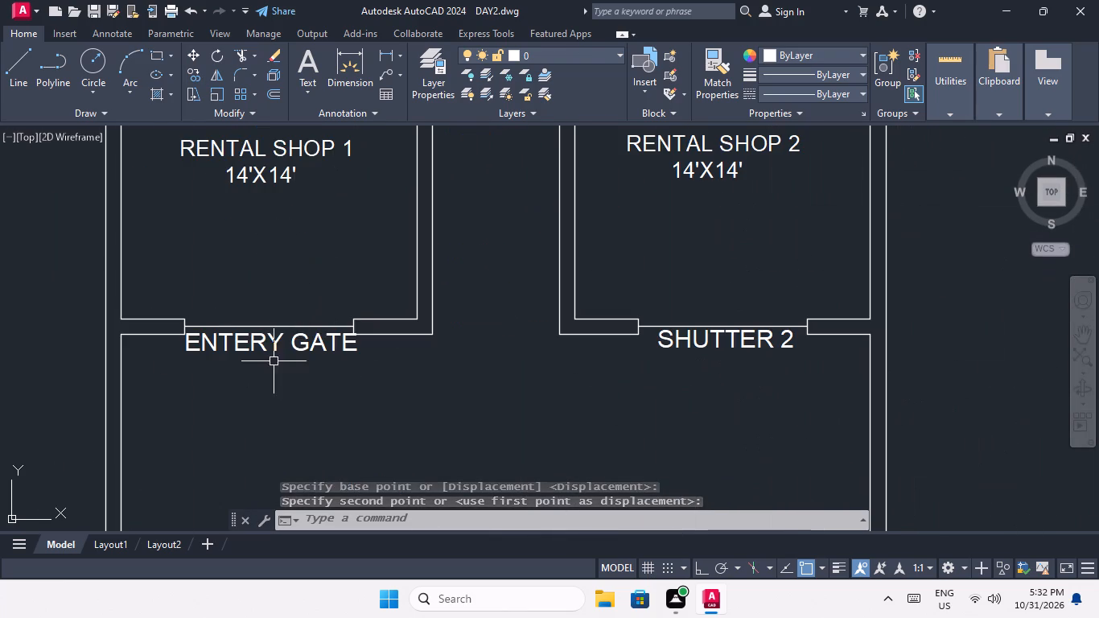
double_click(270, 345)
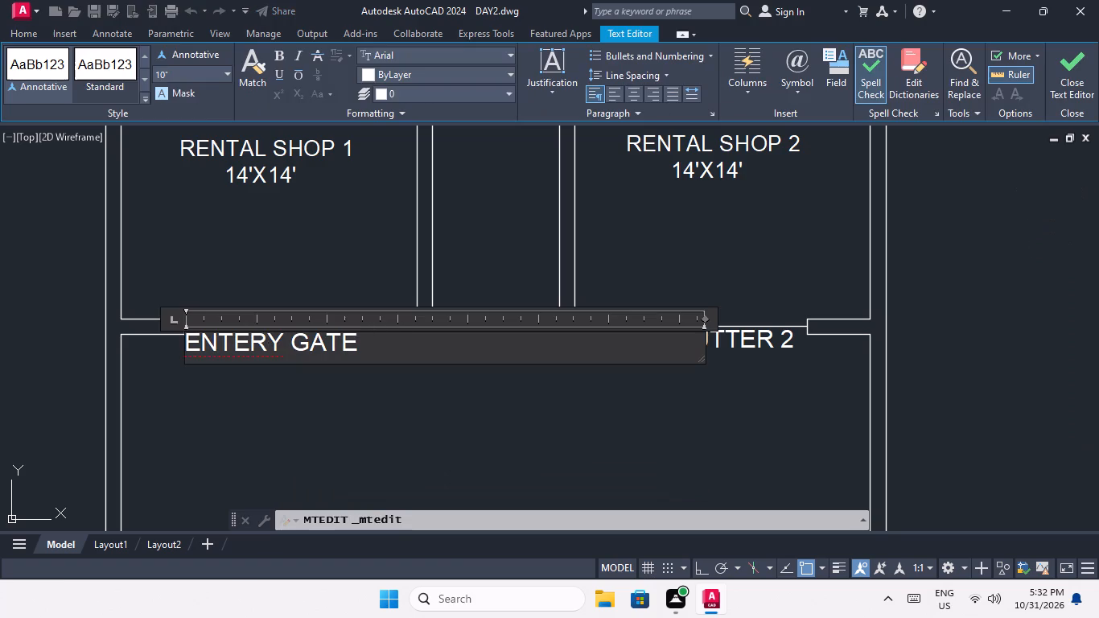
click(380, 349)
key(BackSpace)
key(BackSpace)
key(BackSpace)
key(BackSpace)
key(BackSpace)
key(BackSpace)
key(BackSpace)
key(BackSpace)
key(BackSpace)
key(BackSpace)
key(BackSpace)
key(BackSpace)
key(BackSpace)
key(BackSpace)
key(BackSpace)
key(BackSpace)
key(BackSpace)
key(BackSpace)
key(BackSpace)
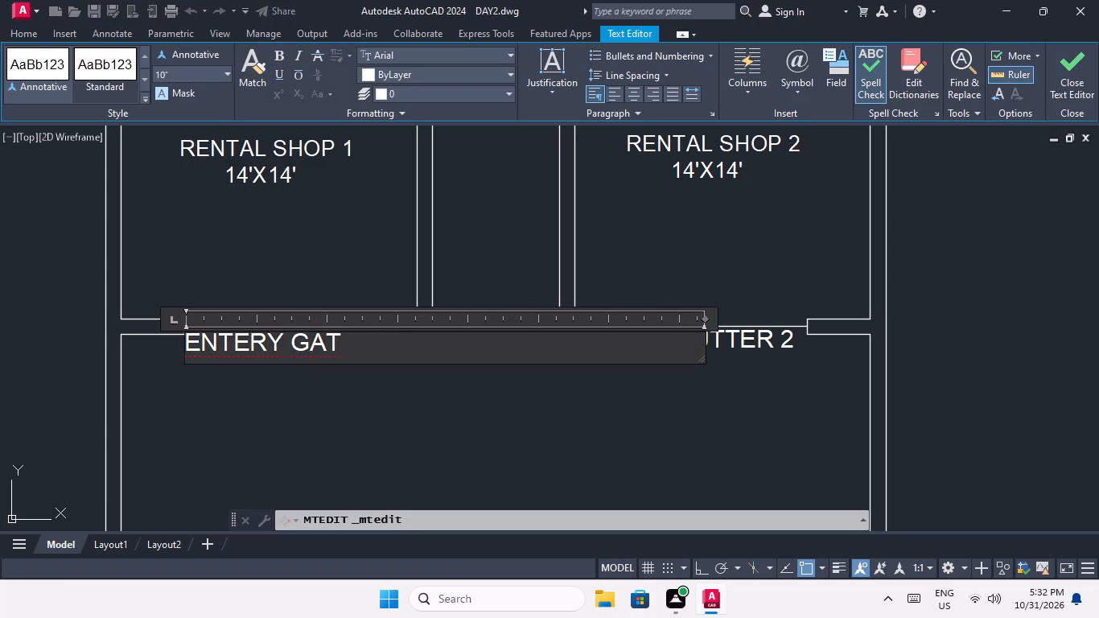
text(SHU)
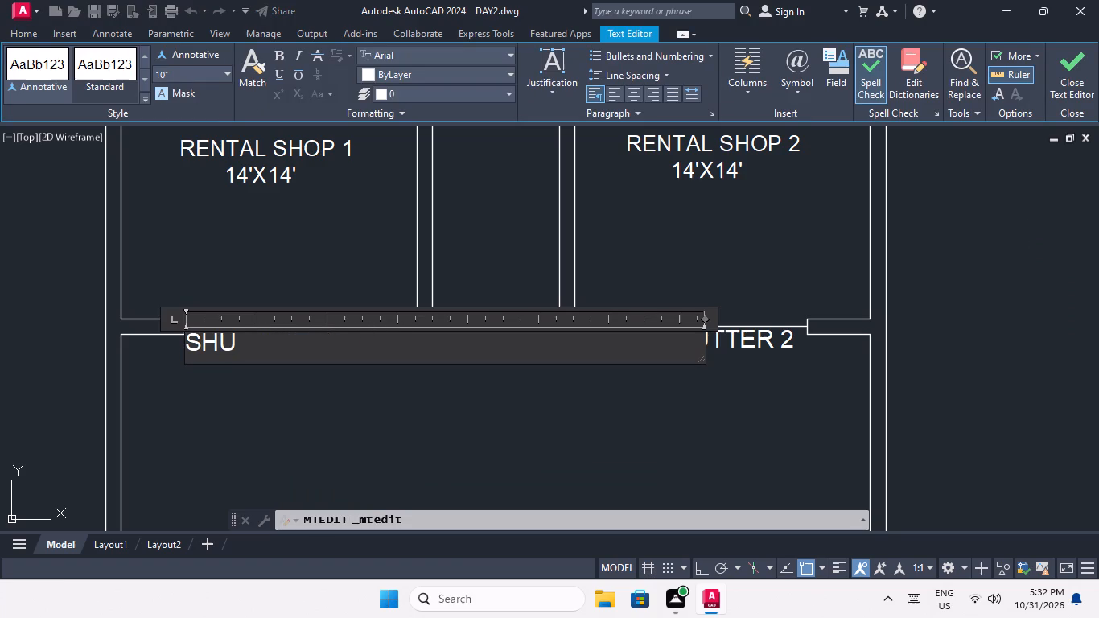
text(TTER)
key(space)
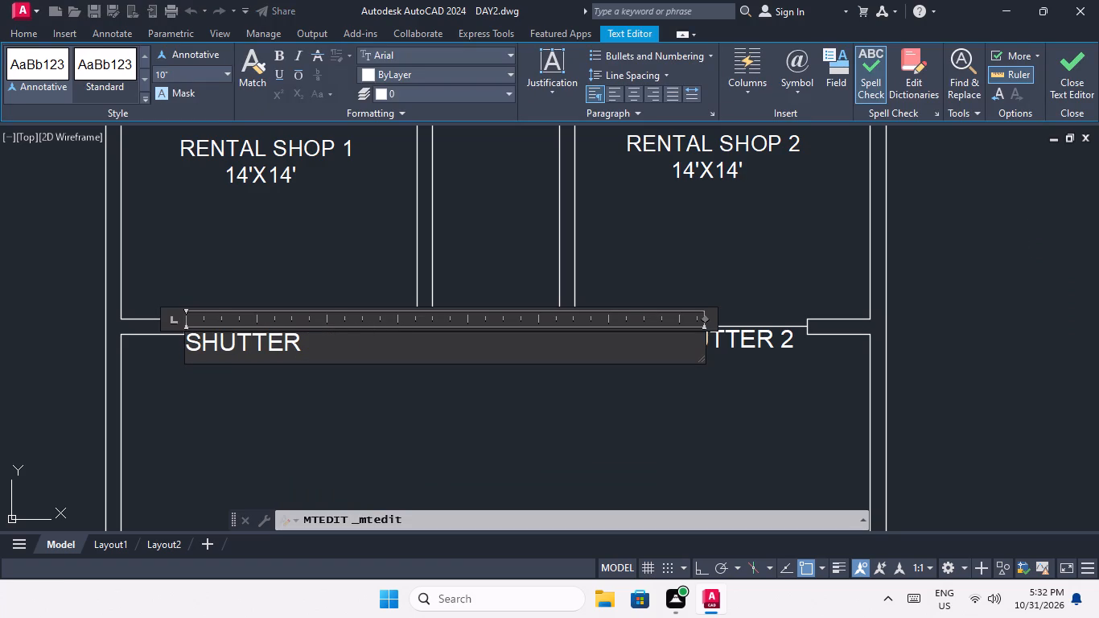
key(1)
click(270, 384)
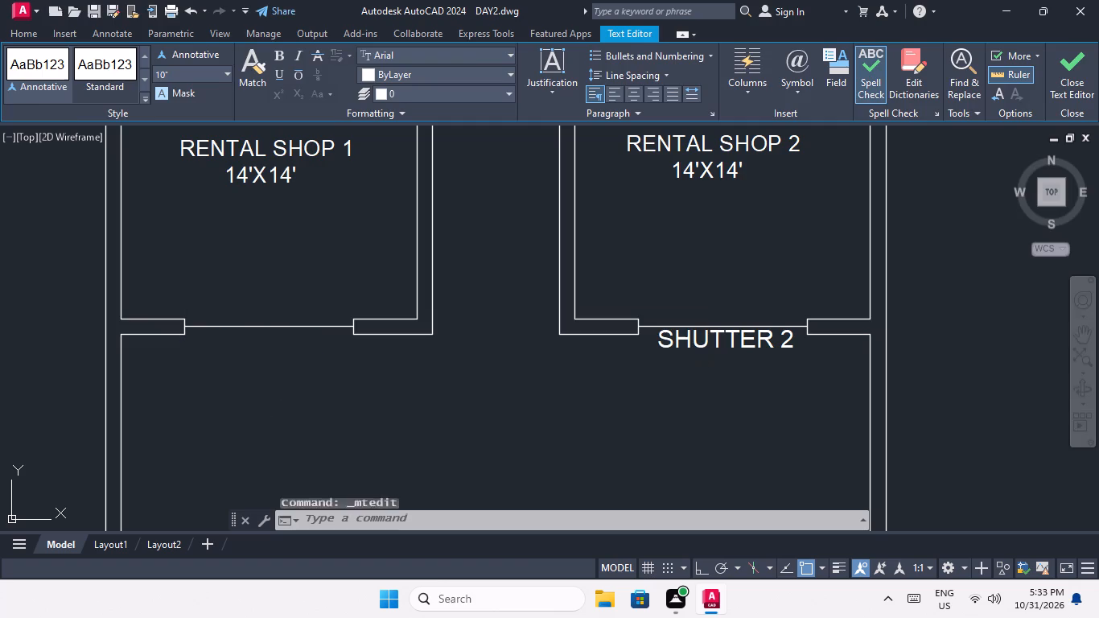
scroll(213, 352, up, 4)
scroll(163, 422, down, 3)
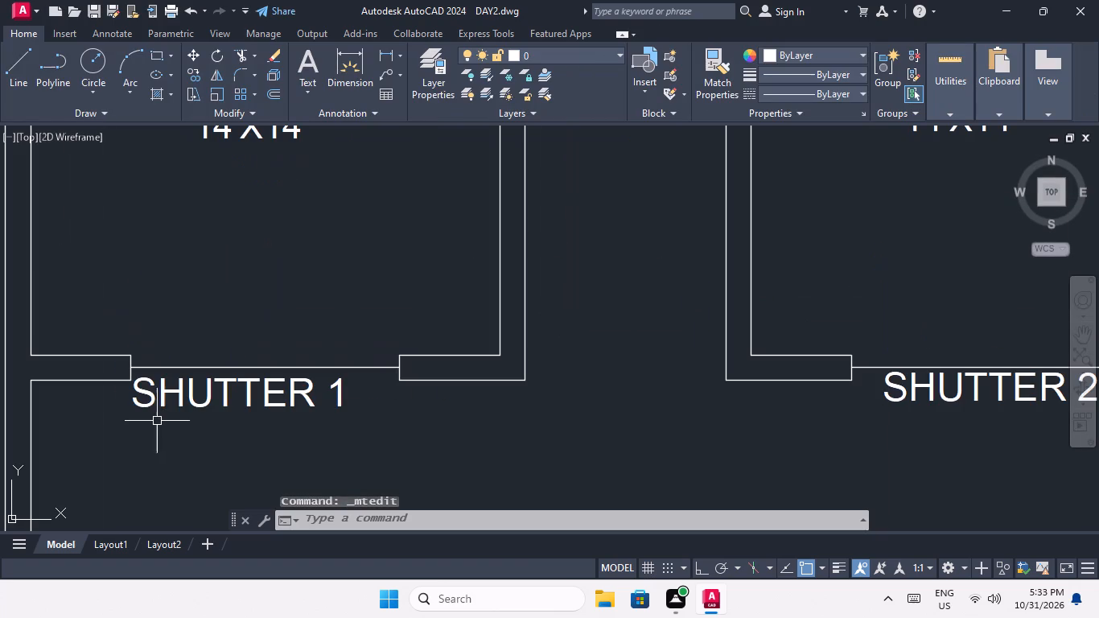
Move the SHUTTER 1 label about 7" along the opening and slightly up to sit more centrally beneath it.
click(147, 426)
click(137, 412)
click(183, 399)
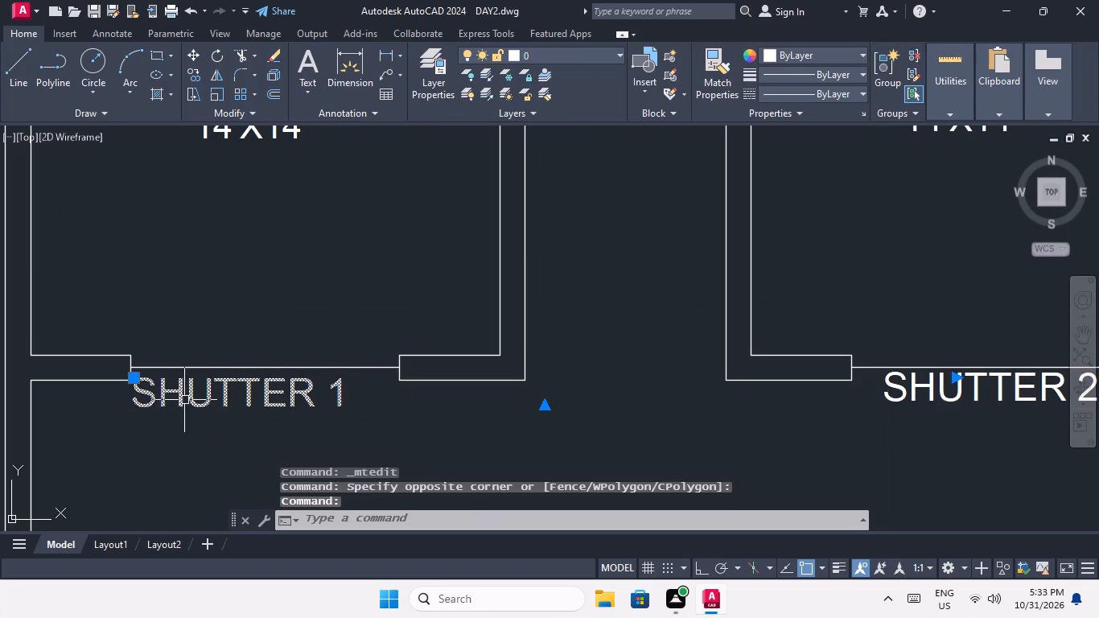
click(187, 59)
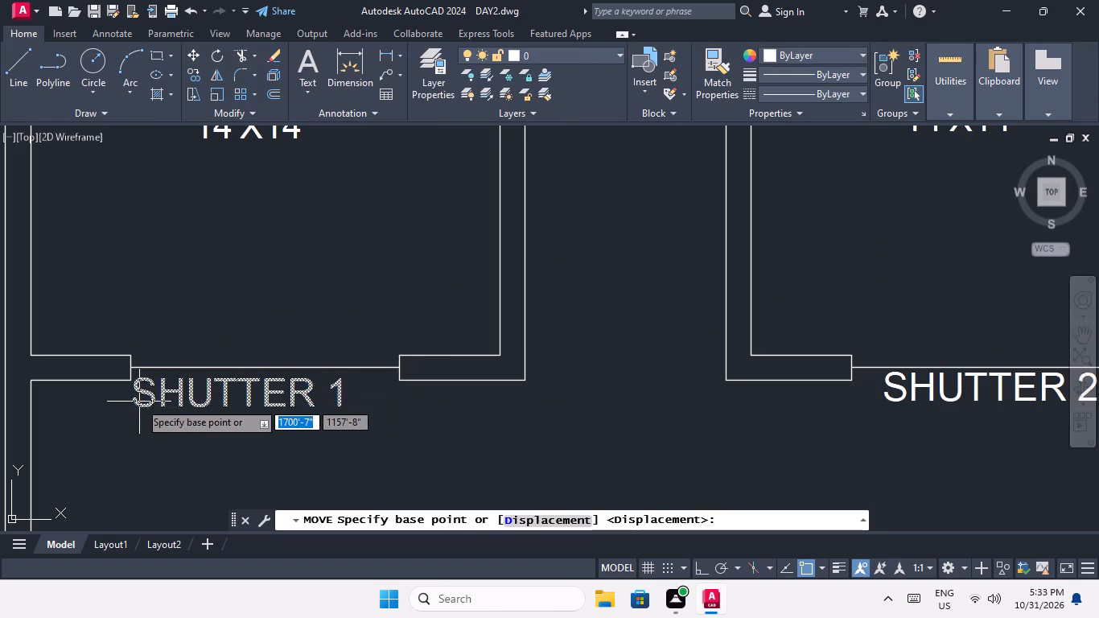
click(139, 401)
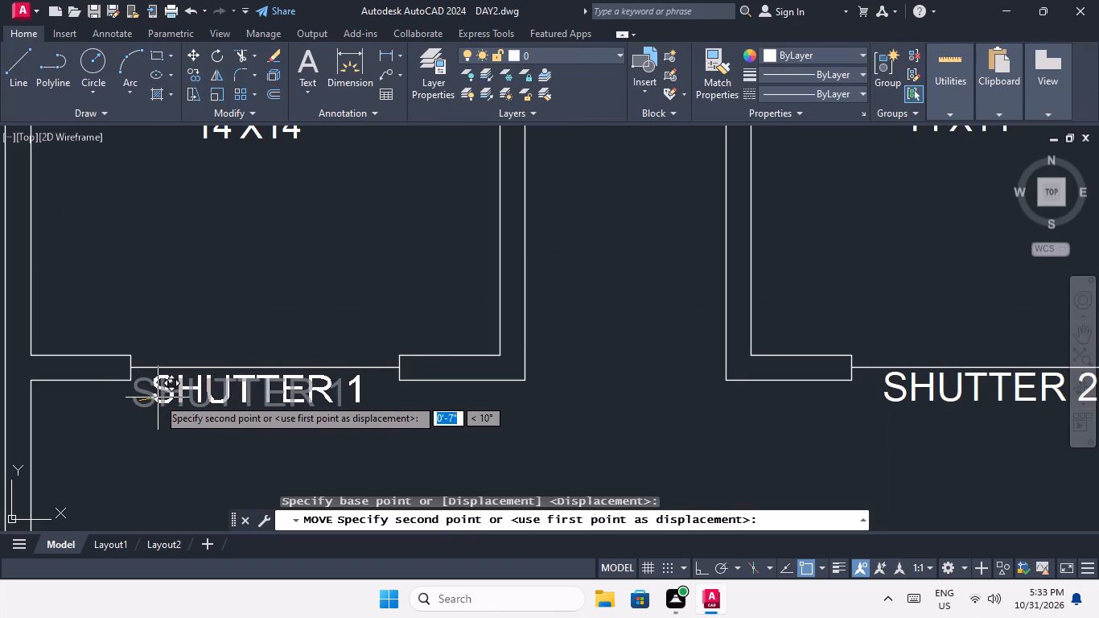
click(158, 398)
Look over the upper-floor plans, checking the room labels and the strips between lift and staircase.
scroll(167, 389, down, 3)
middle_drag(215, 408, 200, 384)
scroll(204, 400, down, 2)
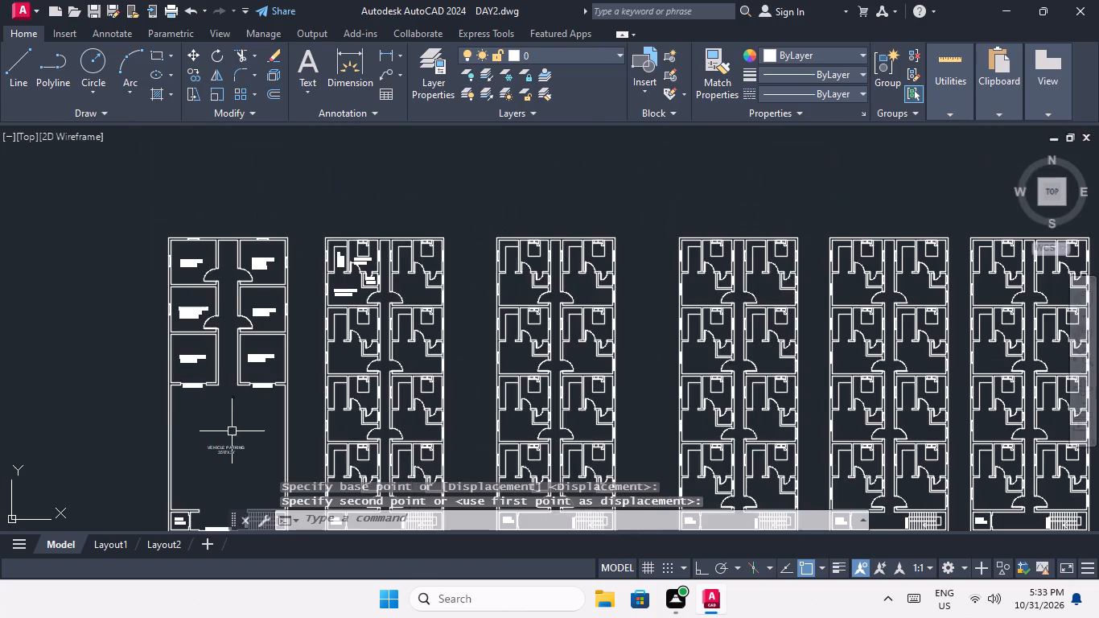
middle_drag(230, 431, 147, 327)
middle_drag(179, 374, 104, 378)
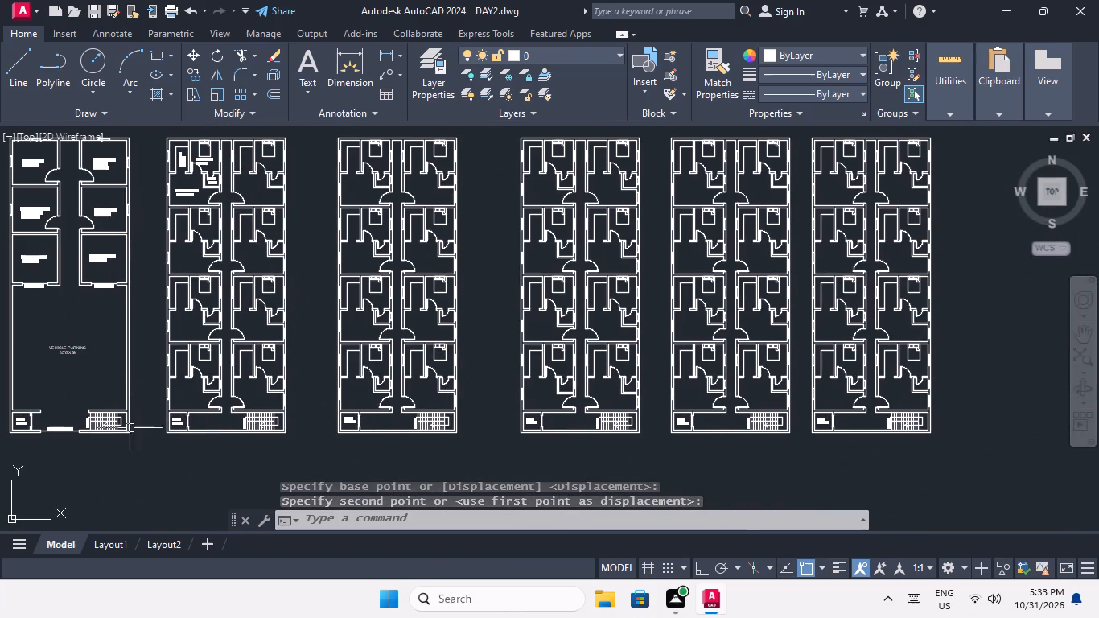
middle_drag(205, 472, 148, 446)
scroll(163, 413, up, 2)
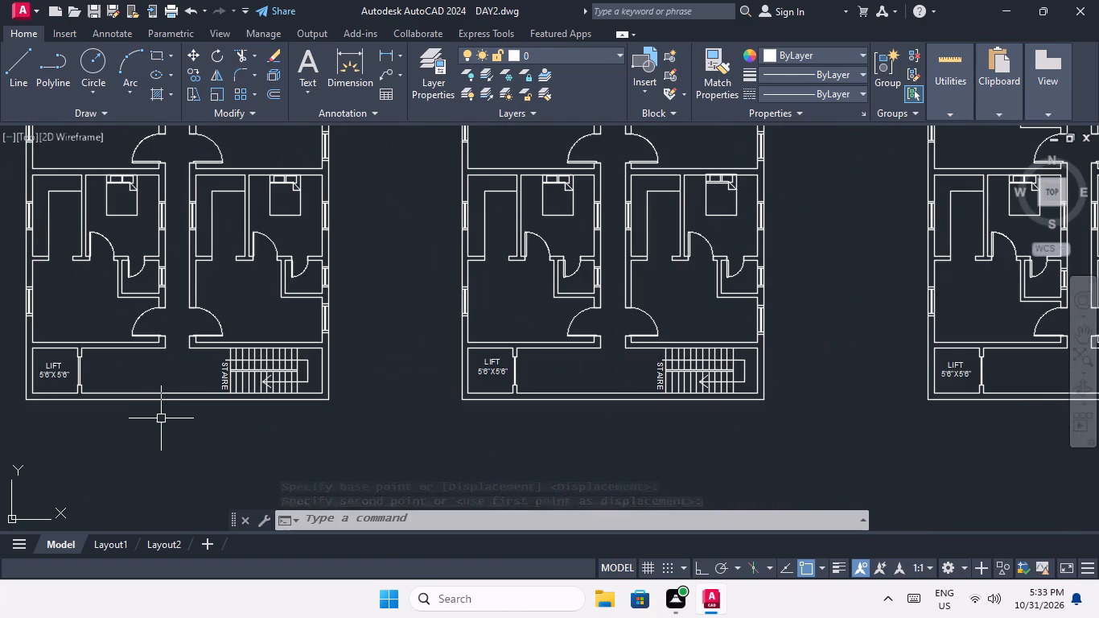
middle_drag(170, 435, 200, 496)
scroll(170, 435, down, 2)
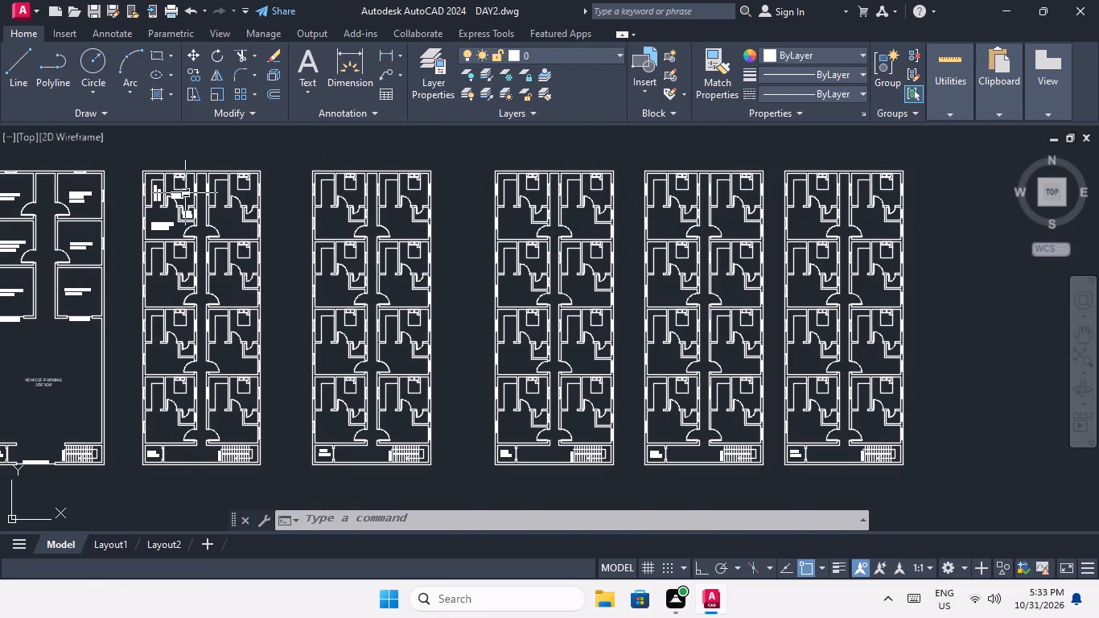
scroll(185, 195, up, 3)
scroll(191, 237, down, 2)
middle_drag(223, 302, 179, 245)
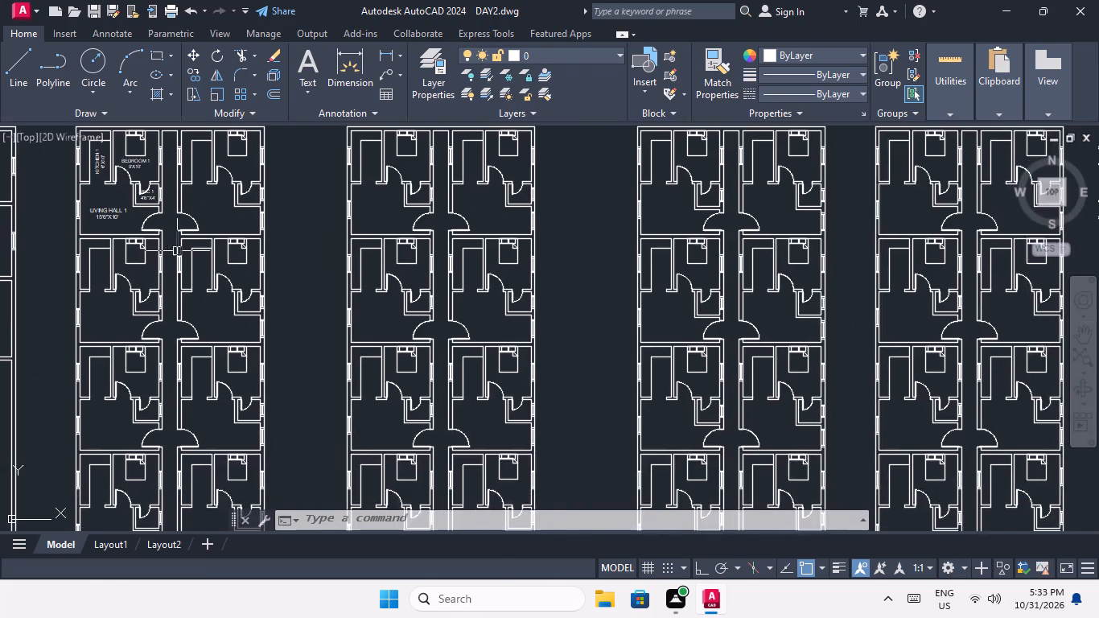
scroll(192, 266, down, 2)
middle_drag(221, 401, 166, 324)
scroll(126, 303, up, 1)
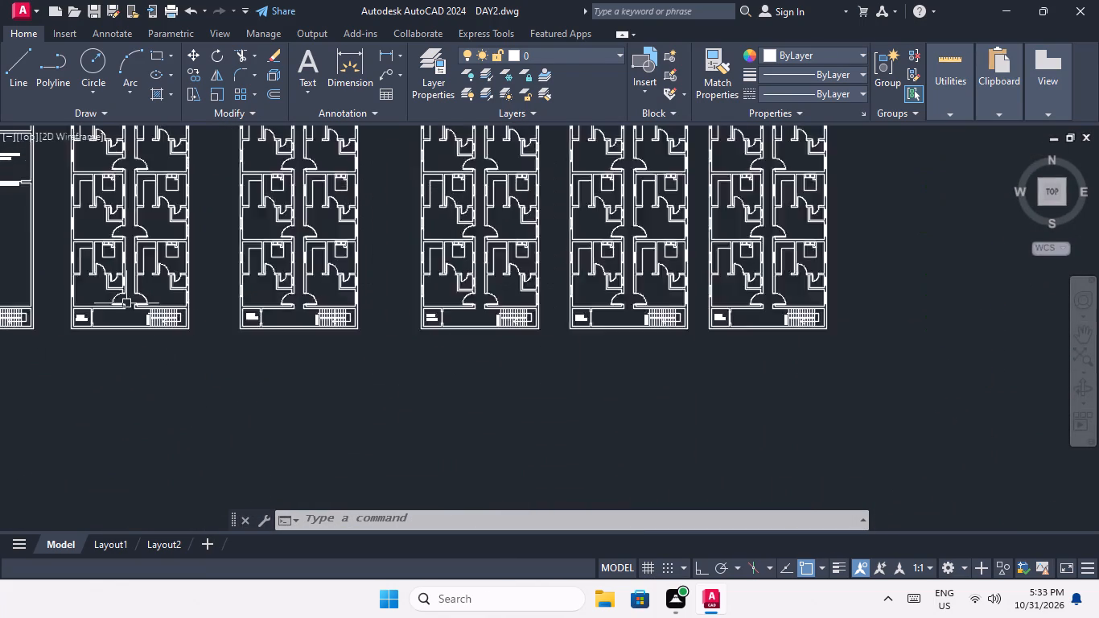
scroll(126, 303, up, 2)
middle_drag(122, 350, 285, 368)
middle_drag(237, 365, 315, 365)
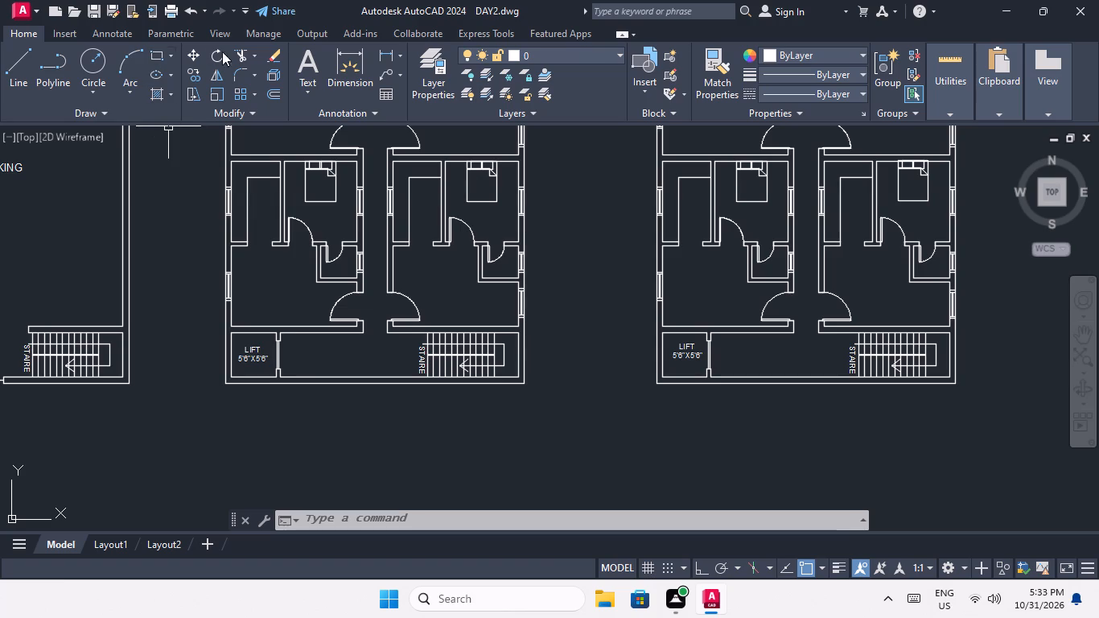
Copy the ground-floor ENTERY GATE label into the space between lift and staircase of the first upper-floor plan.
scroll(366, 302, down, 2)
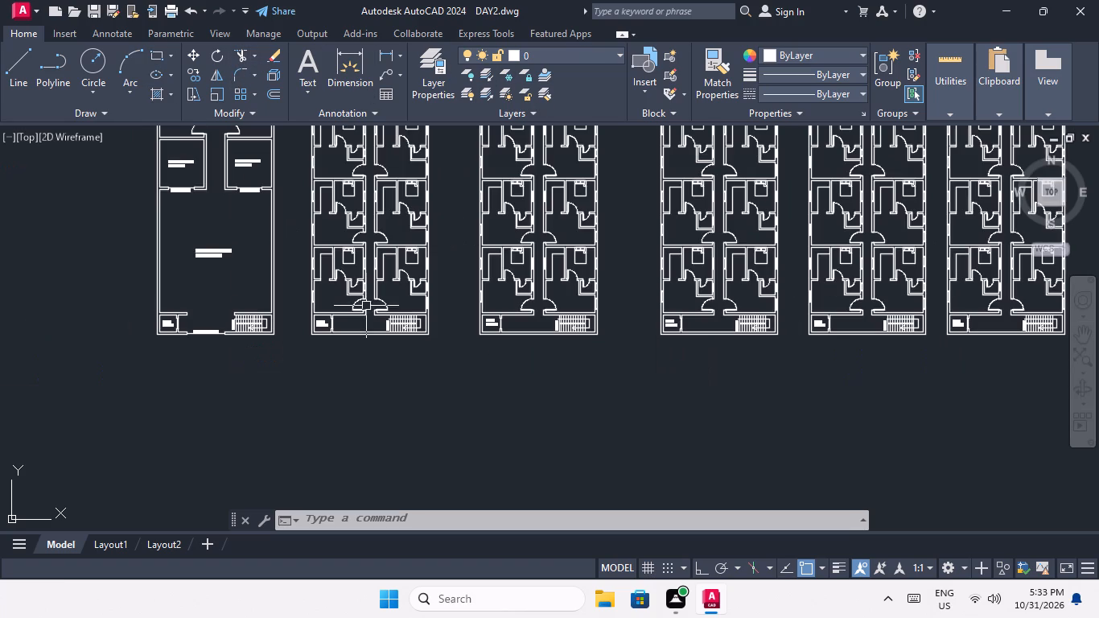
scroll(209, 342, up, 7)
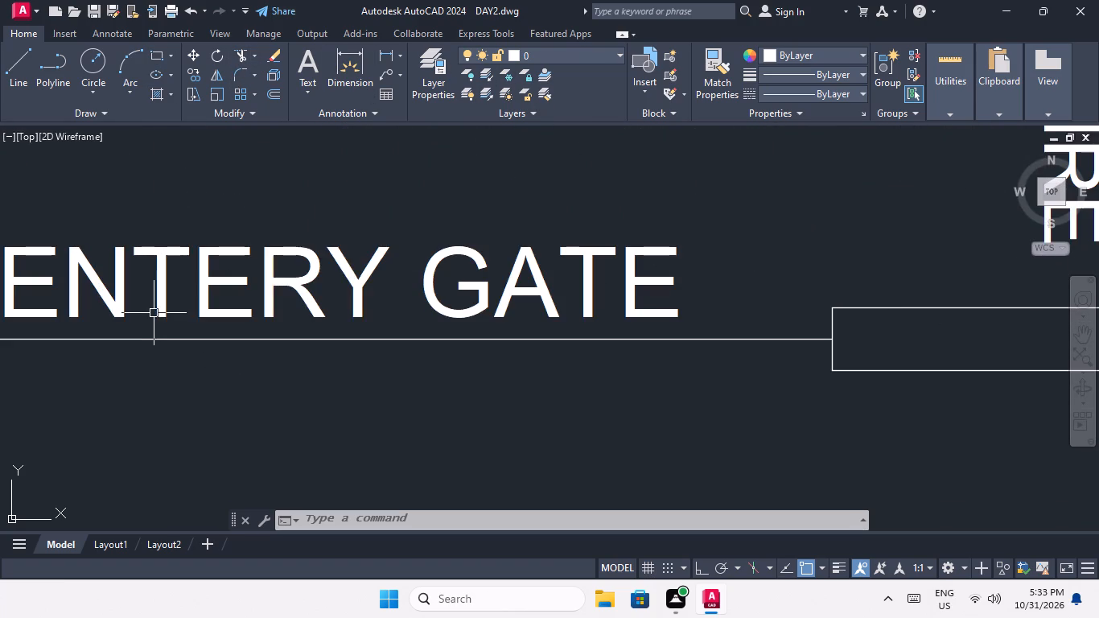
click(163, 312)
click(192, 72)
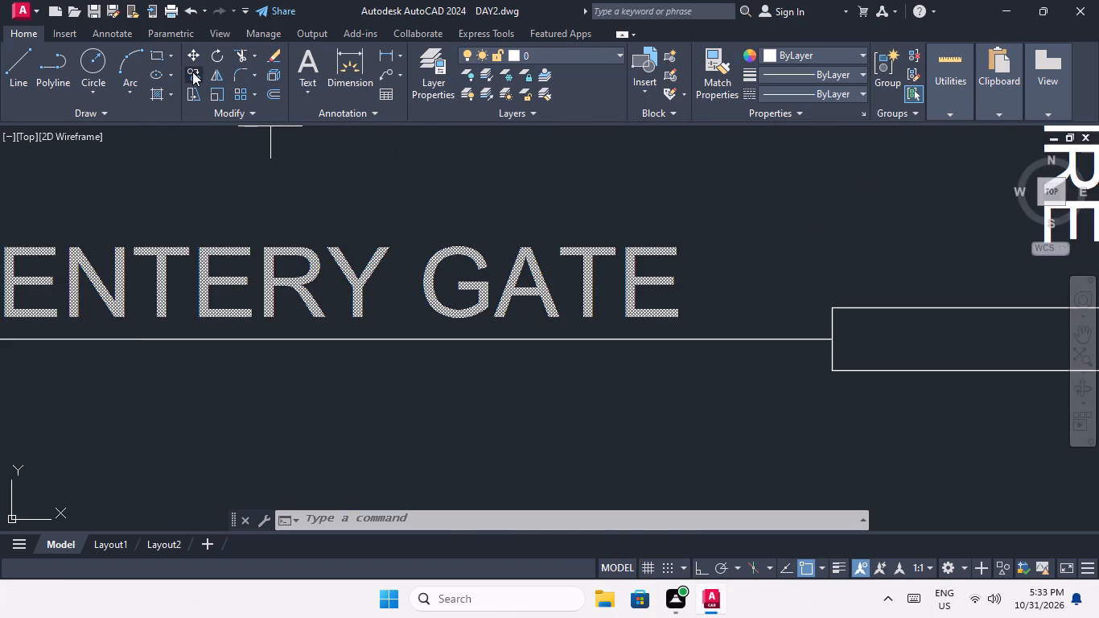
scroll(212, 201, down, 3)
click(163, 238)
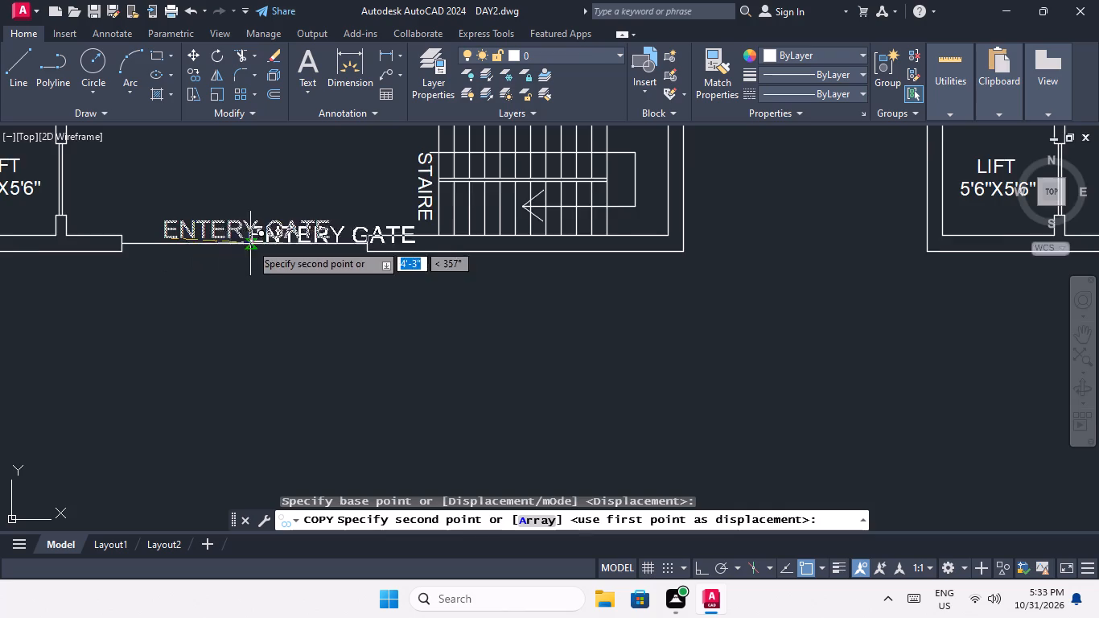
scroll(250, 243, down, 3)
middle_drag(266, 315, 22, 340)
scroll(209, 251, up, 2)
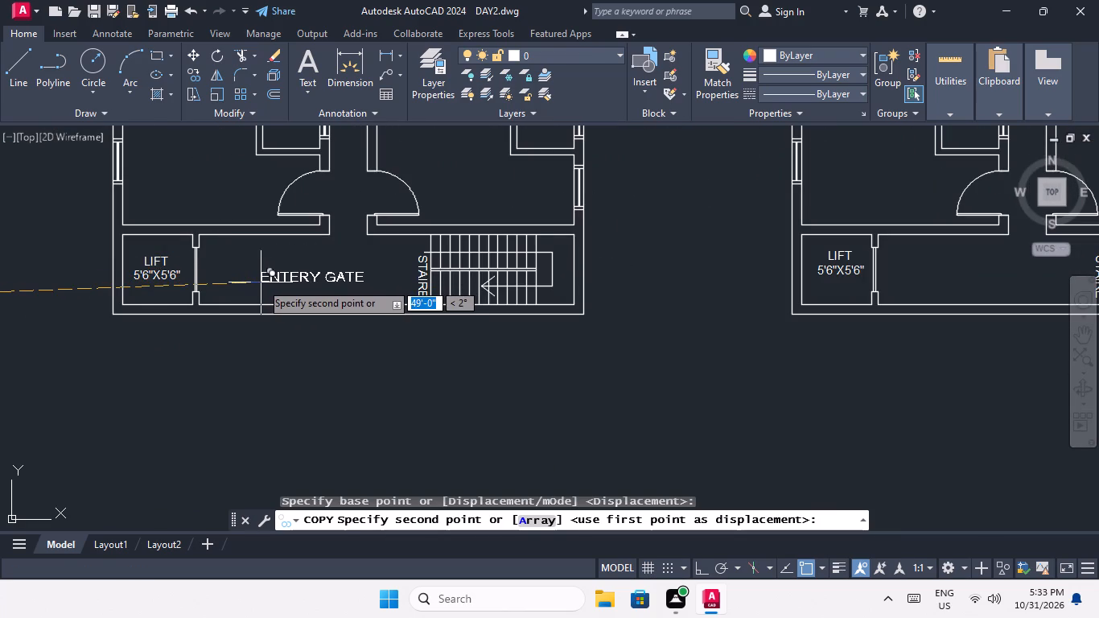
click(260, 278)
Place ENTERY GATE copies between lift and staircase in the second and third upper-floor plans.
scroll(256, 270, down, 2)
middle_drag(352, 309, 196, 335)
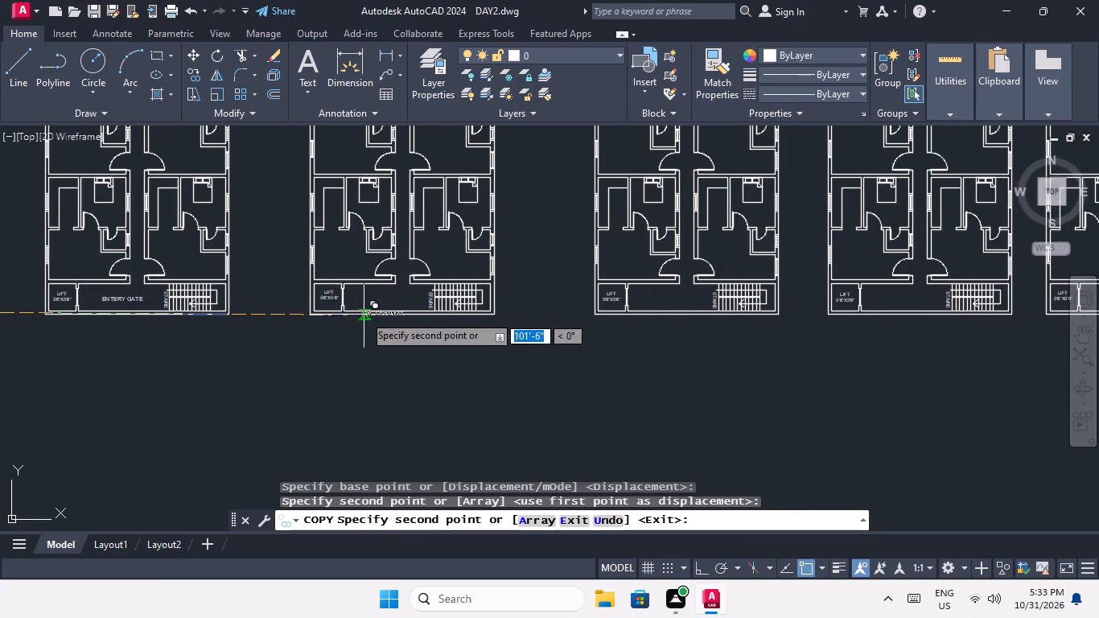
scroll(364, 312, up, 2)
click(374, 280)
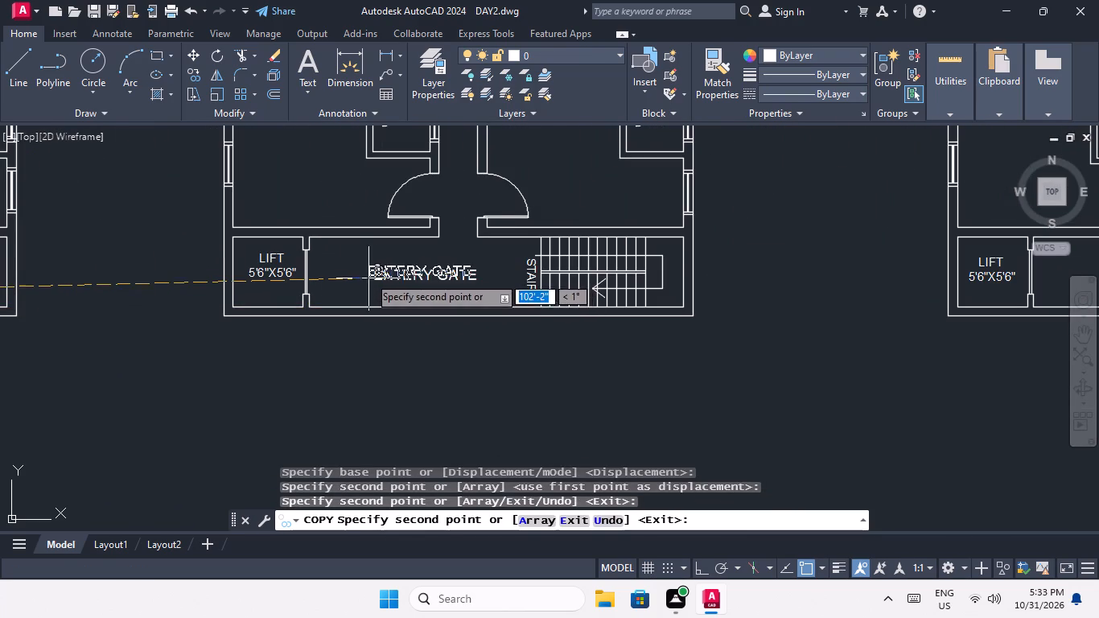
scroll(369, 278, down, 3)
middle_drag(441, 356, 183, 369)
scroll(315, 291, up, 3)
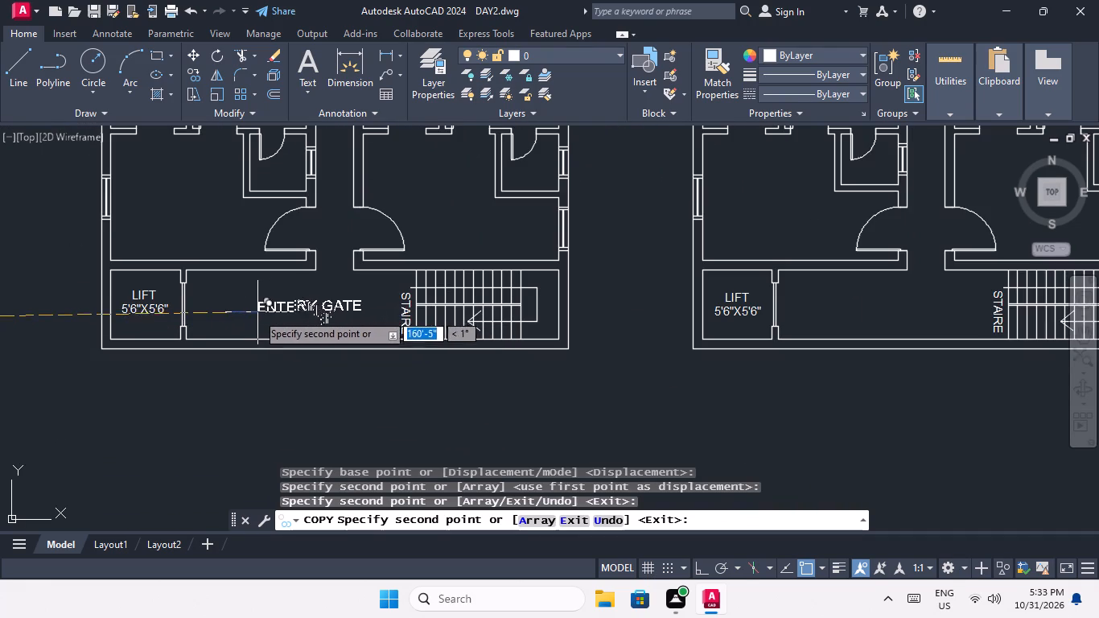
click(254, 311)
Place ENTERY GATE copies between lift and staircase in the fourth and fifth upper-floor plans, and end the copying.
scroll(254, 310, down, 3)
scroll(393, 313, up, 3)
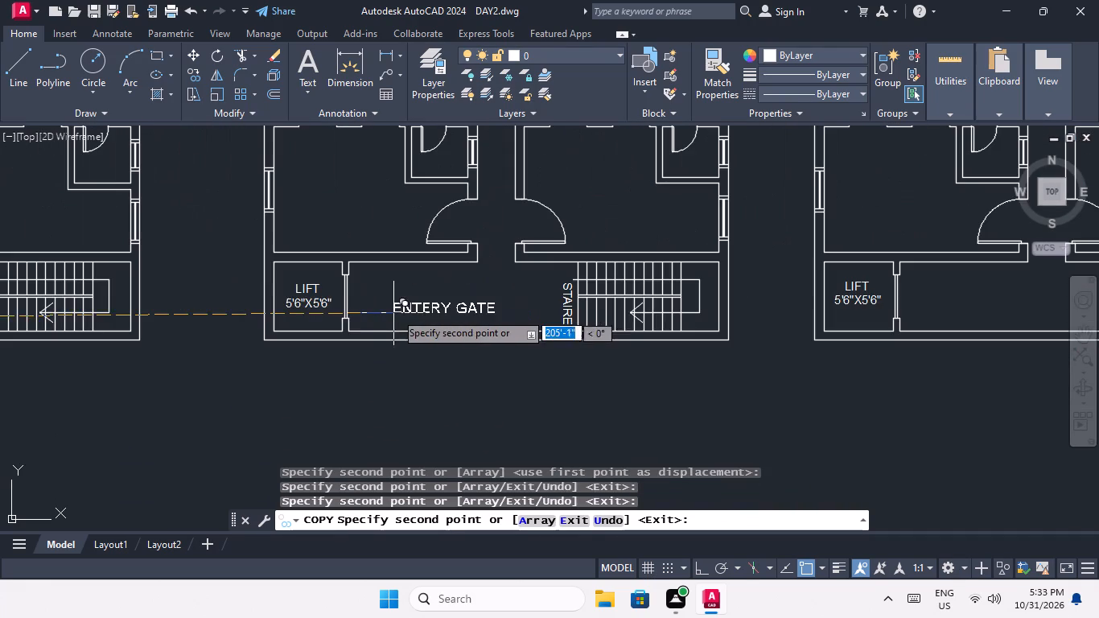
click(401, 307)
scroll(422, 289, down, 3)
middle_drag(525, 334, 314, 377)
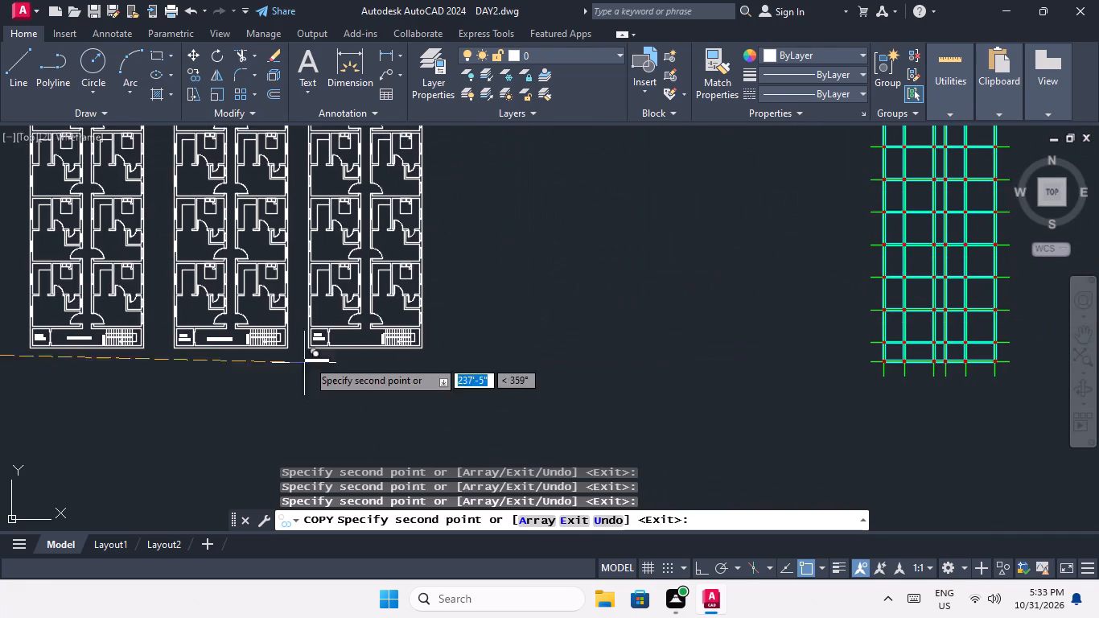
scroll(343, 346, up, 3)
click(333, 328)
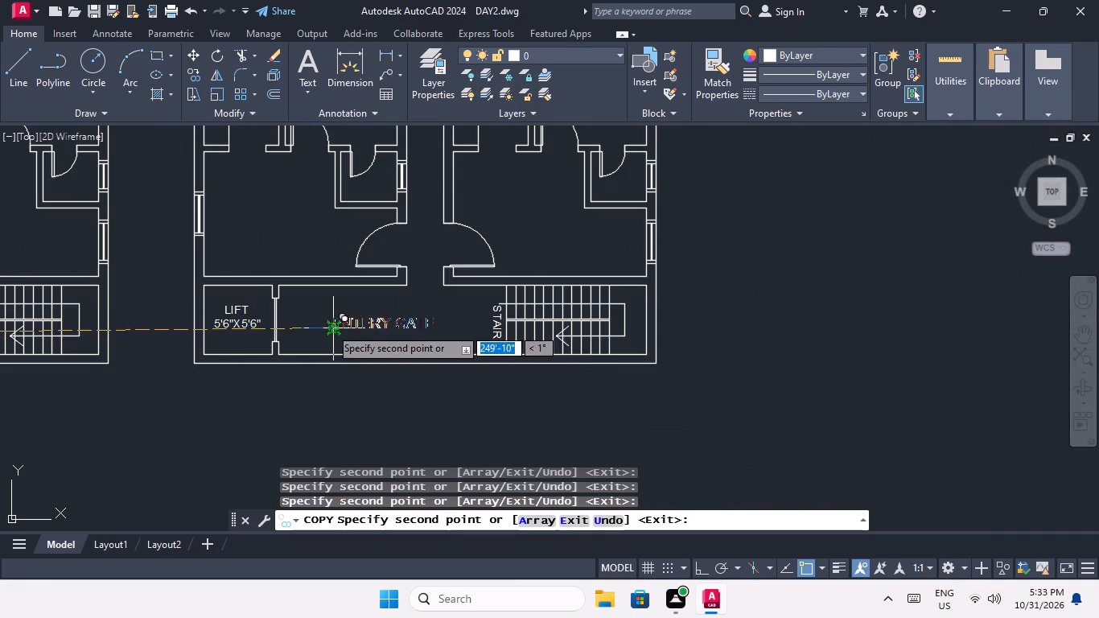
scroll(330, 328, down, 2)
key(Escape)
Change the ENTERY GATE label in the fifth upper-floor plan to BALCONY.
scroll(329, 323, up, 3)
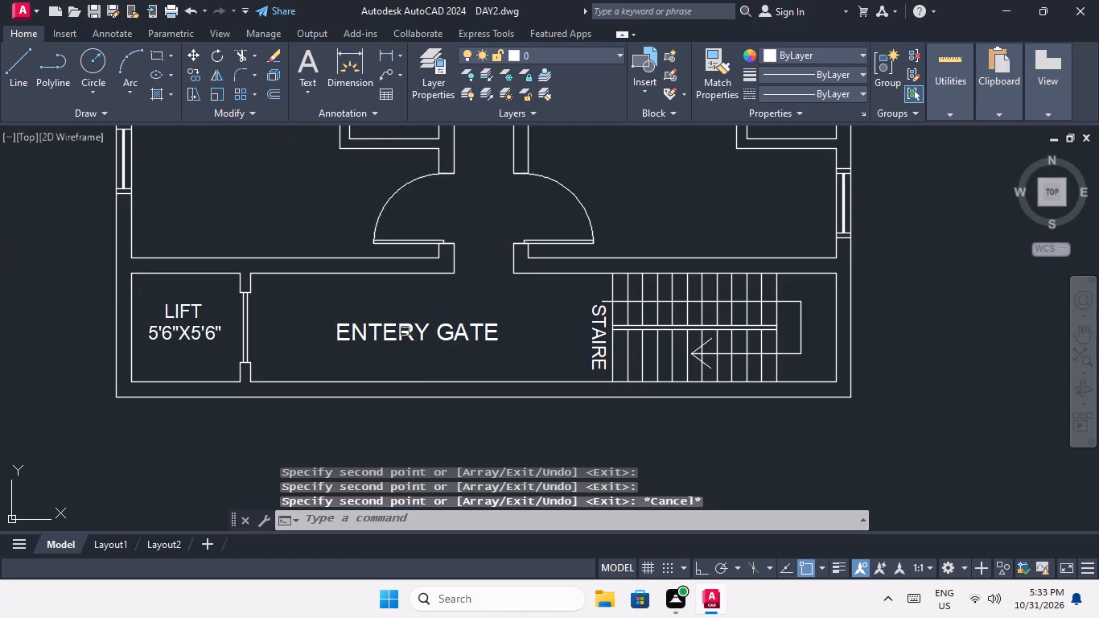
double_click(420, 334)
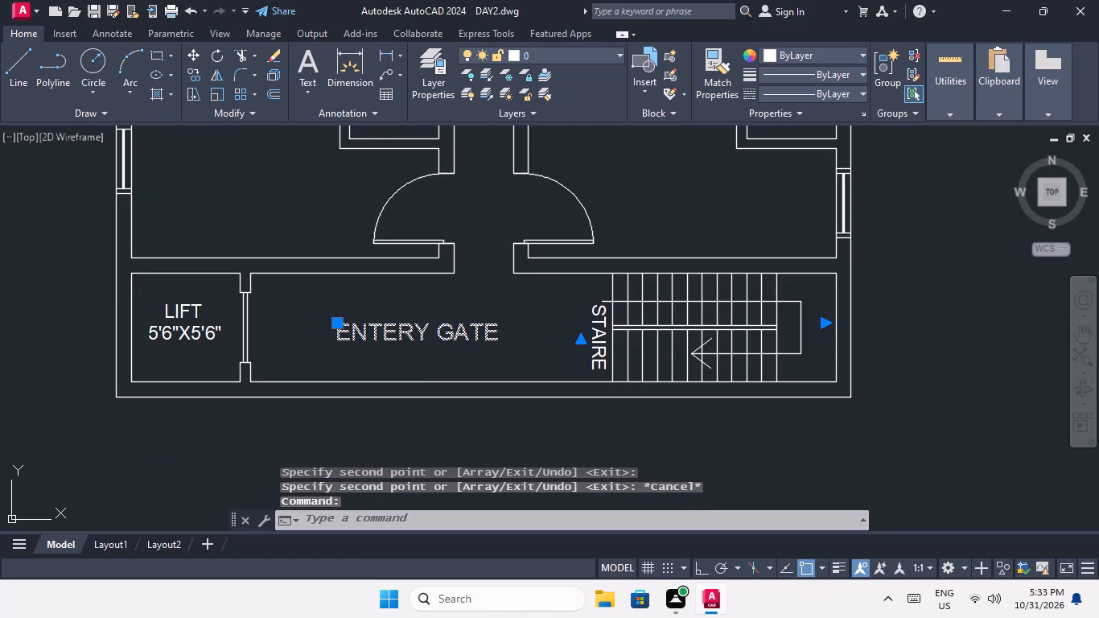
click(504, 332)
key(BackSpace)
key(BackSpace)
key(BackSpace)
key(BackSpace)
key(BackSpace)
key(BackSpace)
key(BackSpace)
key(BackSpace)
key(BackSpace)
key(BackSpace)
key(BackSpace)
key(BackSpace)
key(BackSpace)
key(BackSpace)
key(BackSpace)
key(BackSpace)
key(BackSpace)
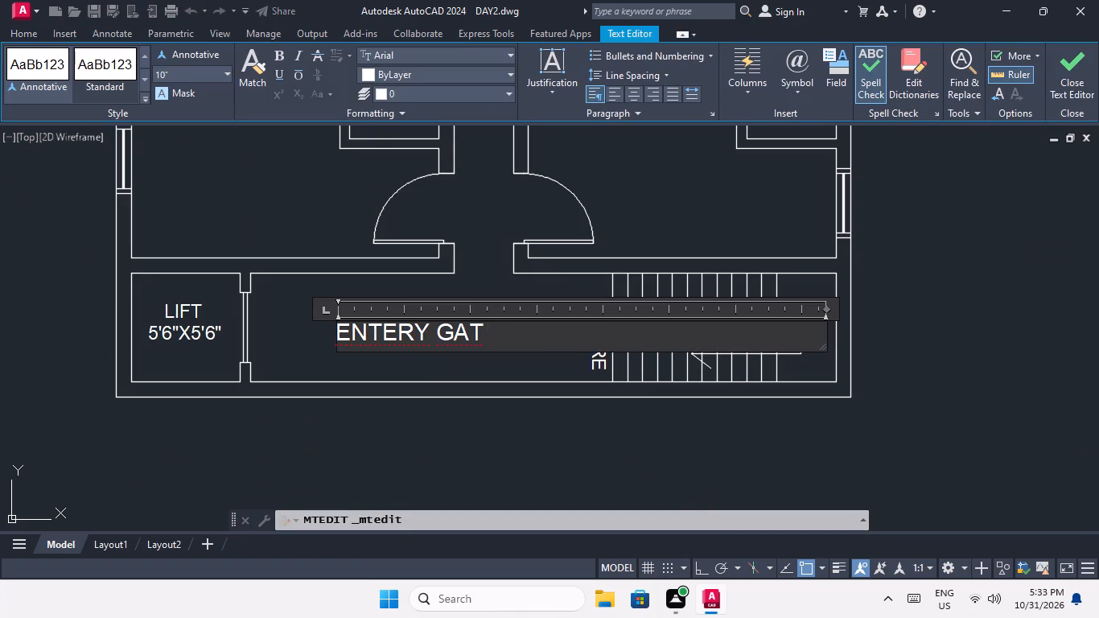
text(BALO)
key(BackSpace)
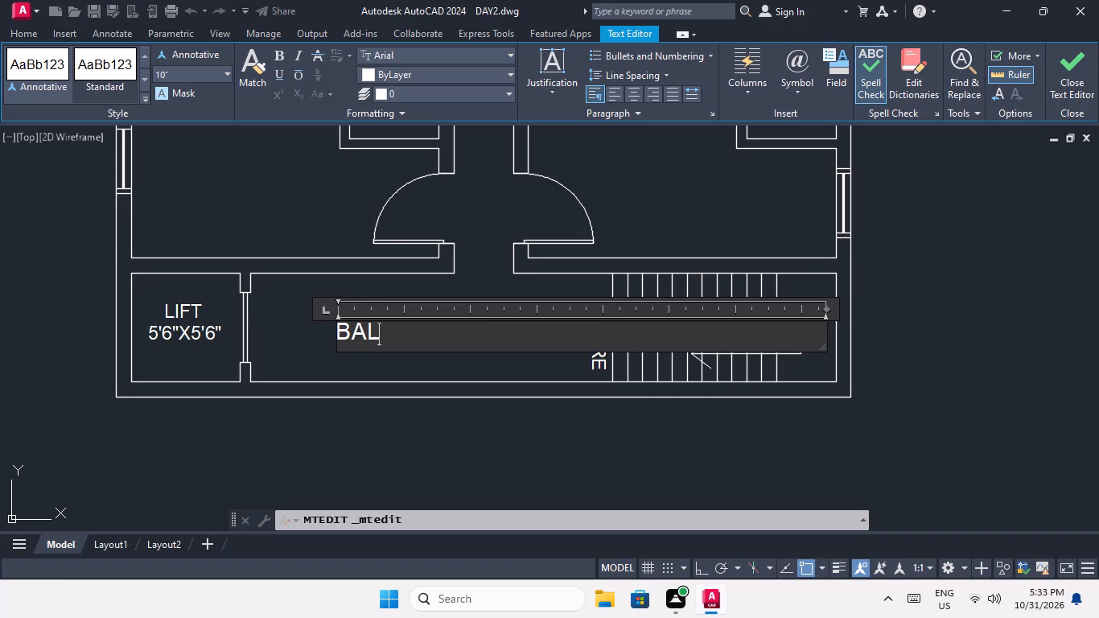
text(CONY)
click(430, 440)
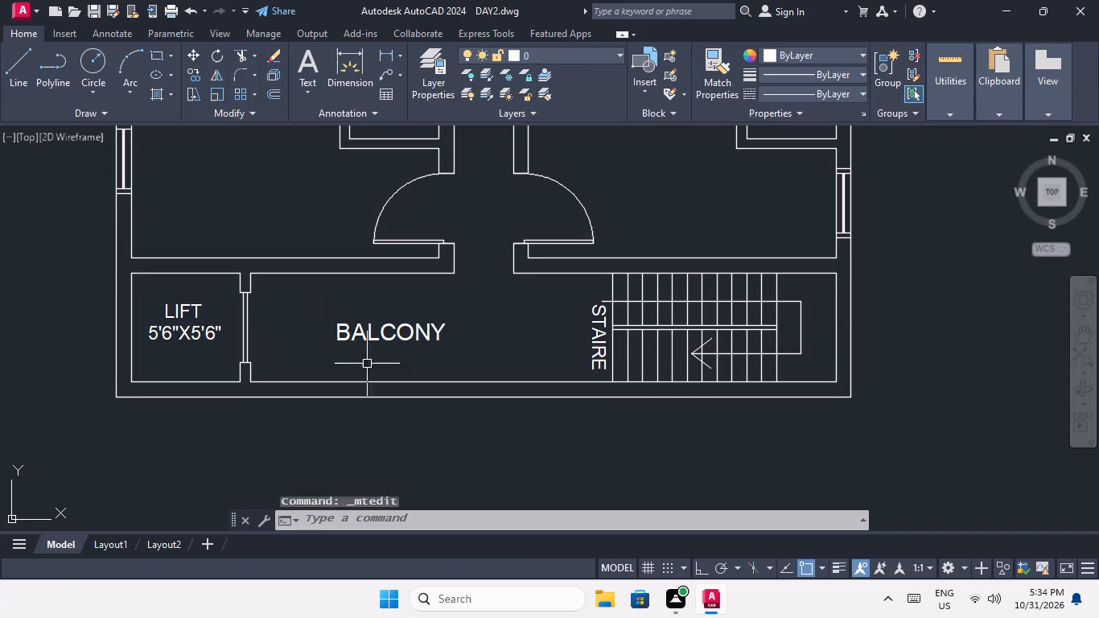
Move the BALCONY label in the fifth upper-floor plan toward the staircase to centre it in its space.
drag(350, 347, 345, 339)
click(326, 307)
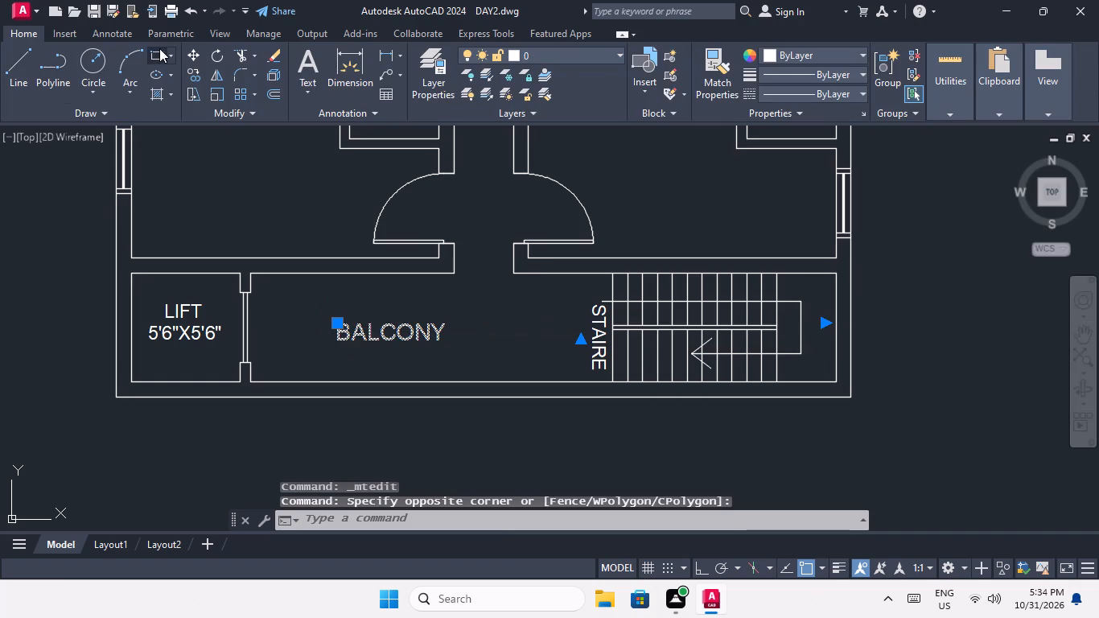
click(195, 56)
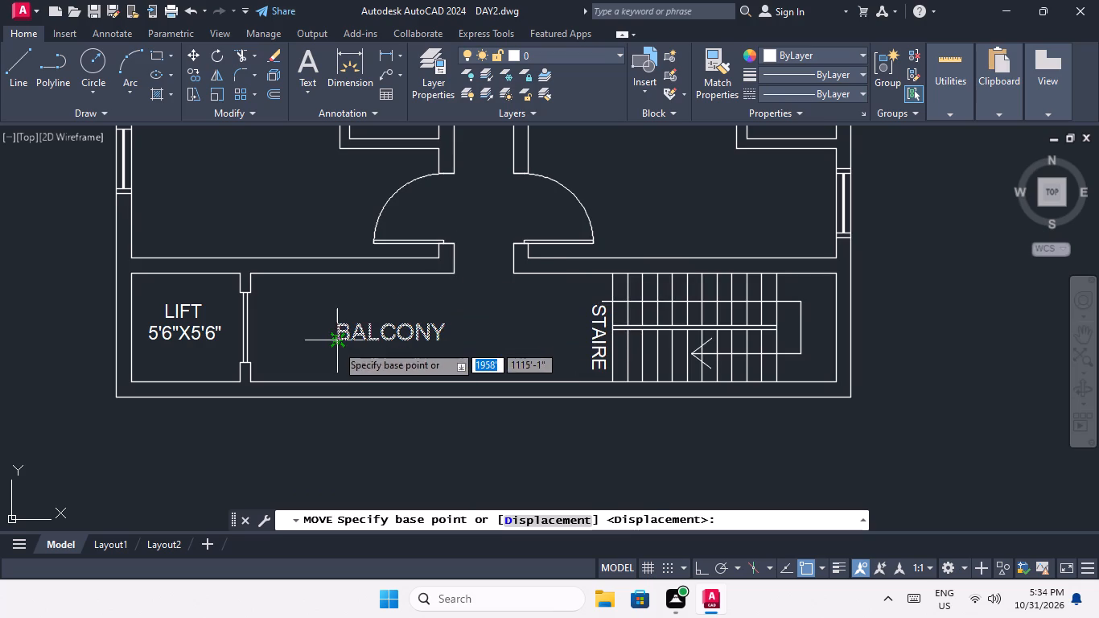
click(336, 344)
click(392, 340)
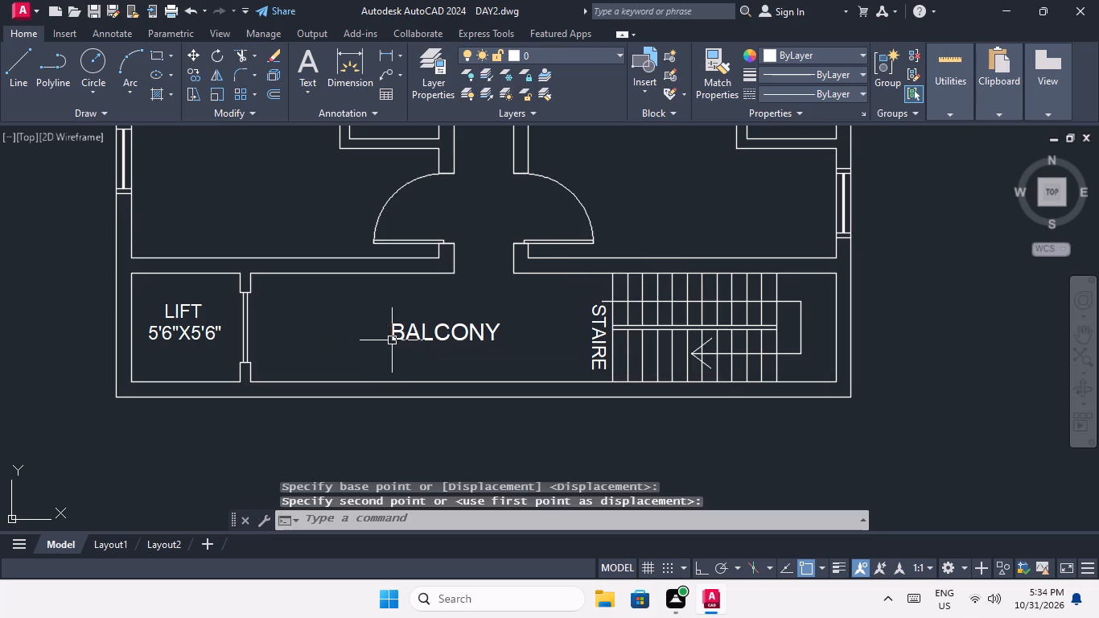
Change the ENTERY GATE label in the fourth upper-floor plan to BALCONY.
scroll(391, 336, down, 3)
middle_drag(344, 381, 467, 380)
scroll(317, 344, up, 4)
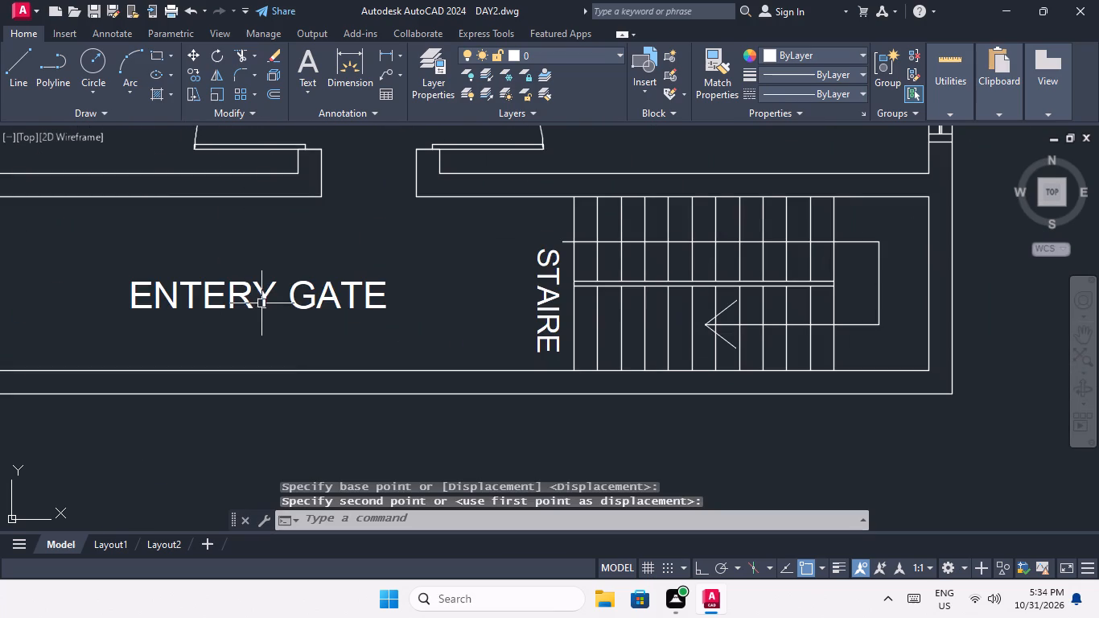
double_click(261, 301)
click(408, 303)
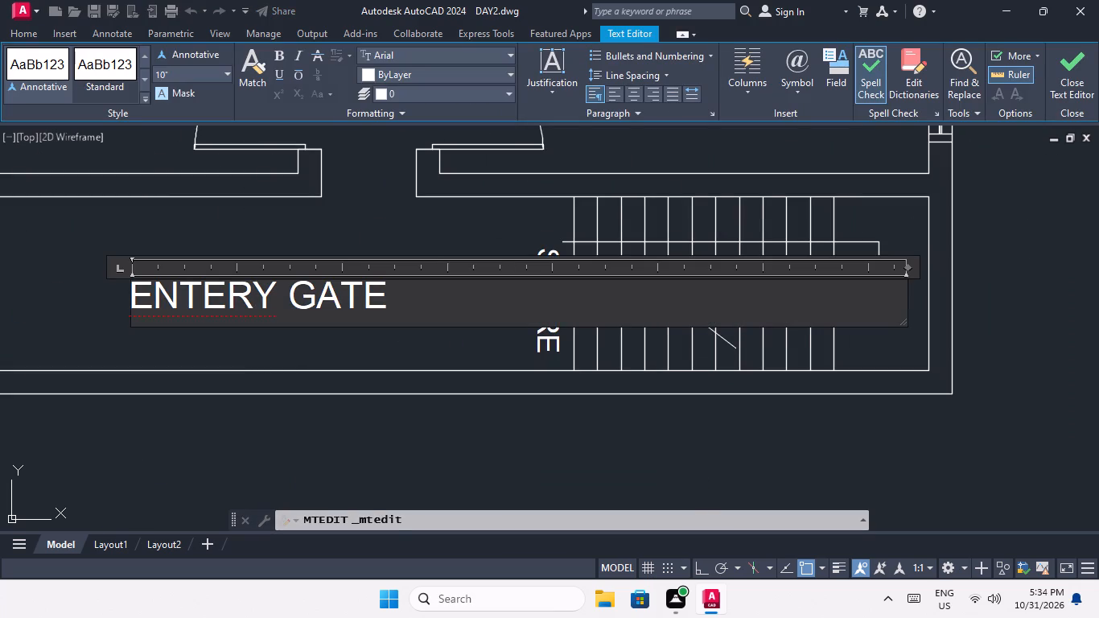
key(BackSpace)
key(BackSpace)
key(BackSpace)
key(BackSpace)
key(BackSpace)
key(BackSpace)
key(BackSpace)
key(BackSpace)
key(BackSpace)
key(BackSpace)
key(BackSpace)
key(BackSpace)
key(BackSpace)
key(BackSpace)
key(BackSpace)
key(BackSpace)
key(BackSpace)
key(BackSpace)
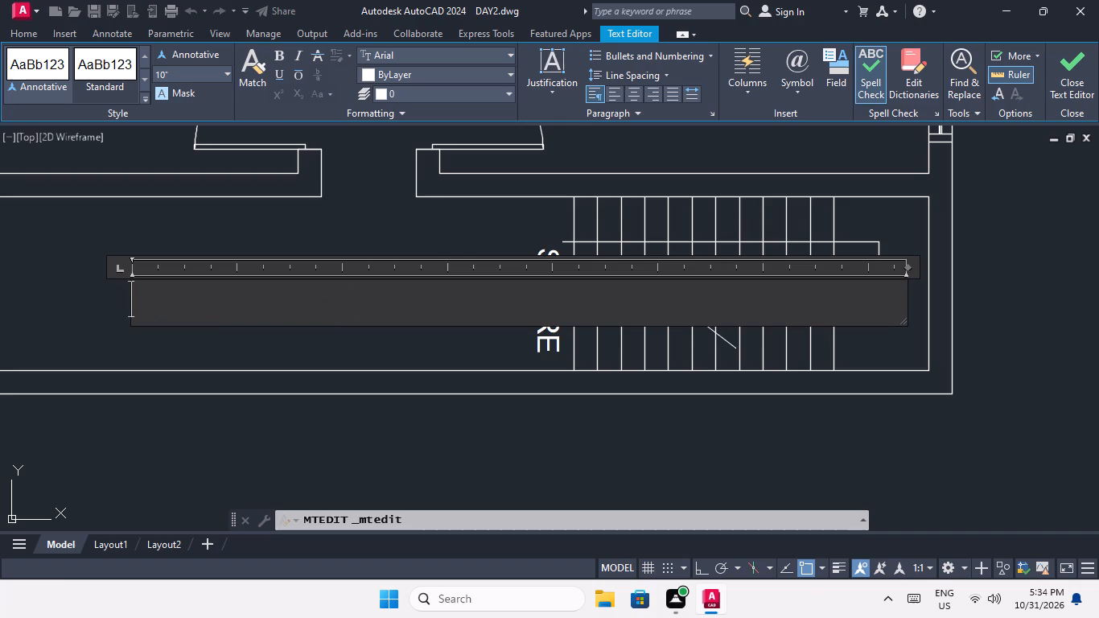
text(BAL)
text(CONY)
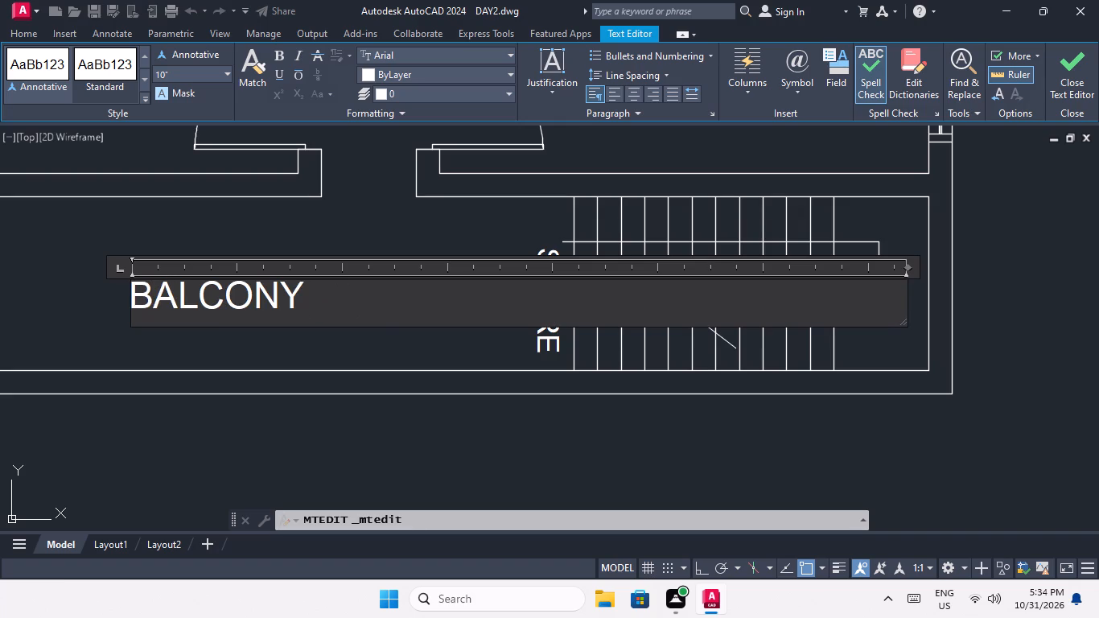
click(382, 336)
Change the ENTERY GATE label between lift and staircase in the third upper-floor plan to BALCONY.
scroll(381, 336, down, 3)
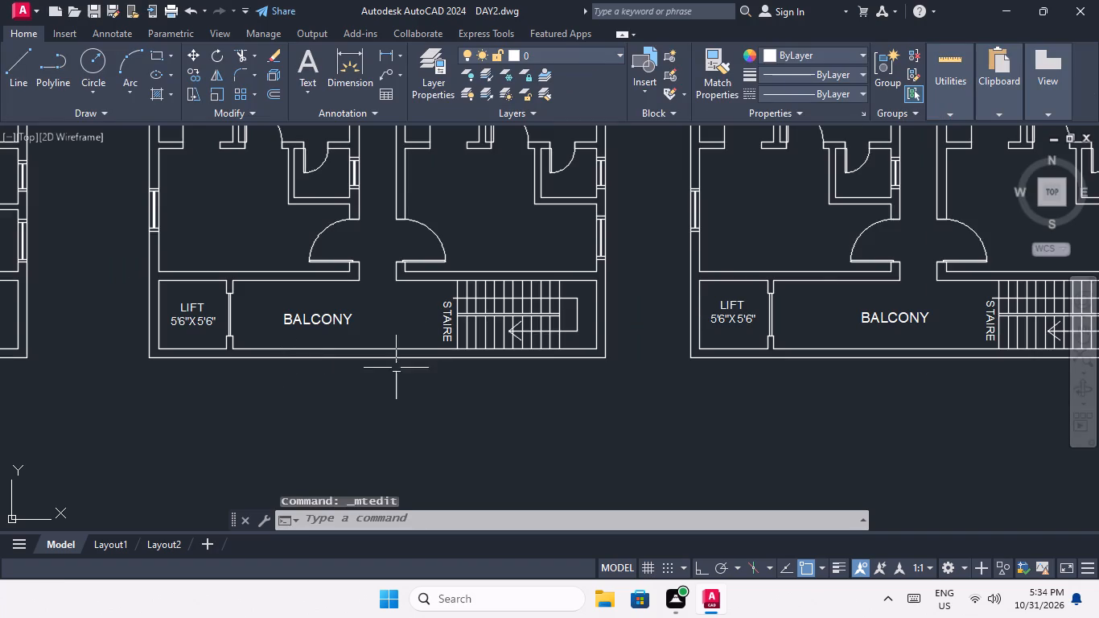
middle_drag(389, 371, 536, 323)
scroll(530, 326, down, 2)
middle_drag(329, 332, 488, 336)
scroll(446, 306, up, 4)
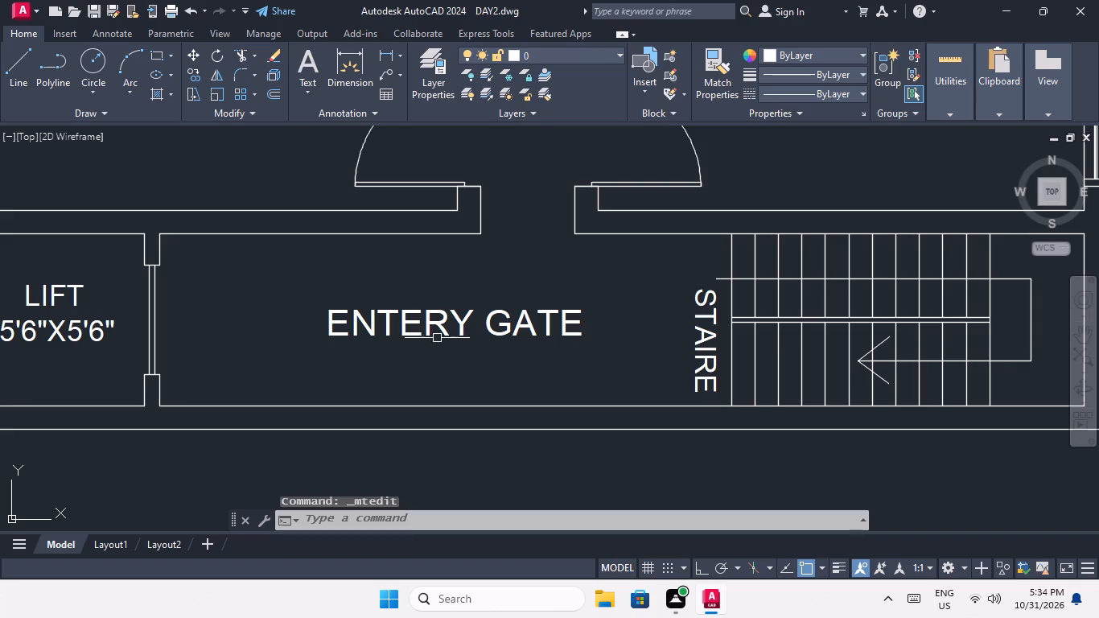
double_click(446, 328)
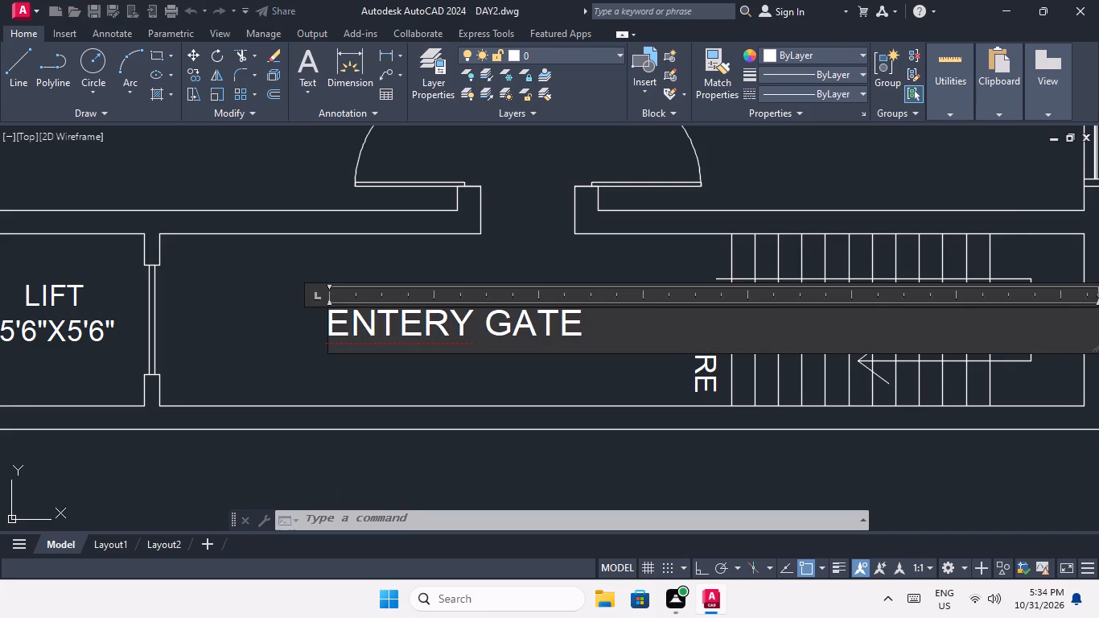
click(585, 322)
key(BackSpace)
key(BackSpace)
key(BackSpace)
key(BackSpace)
key(BackSpace)
key(BackSpace)
key(BackSpace)
key(BackSpace)
key(BackSpace)
key(BackSpace)
key(BackSpace)
key(BackSpace)
key(BackSpace)
key(BackSpace)
key(BackSpace)
key(BackSpace)
key(BackSpace)
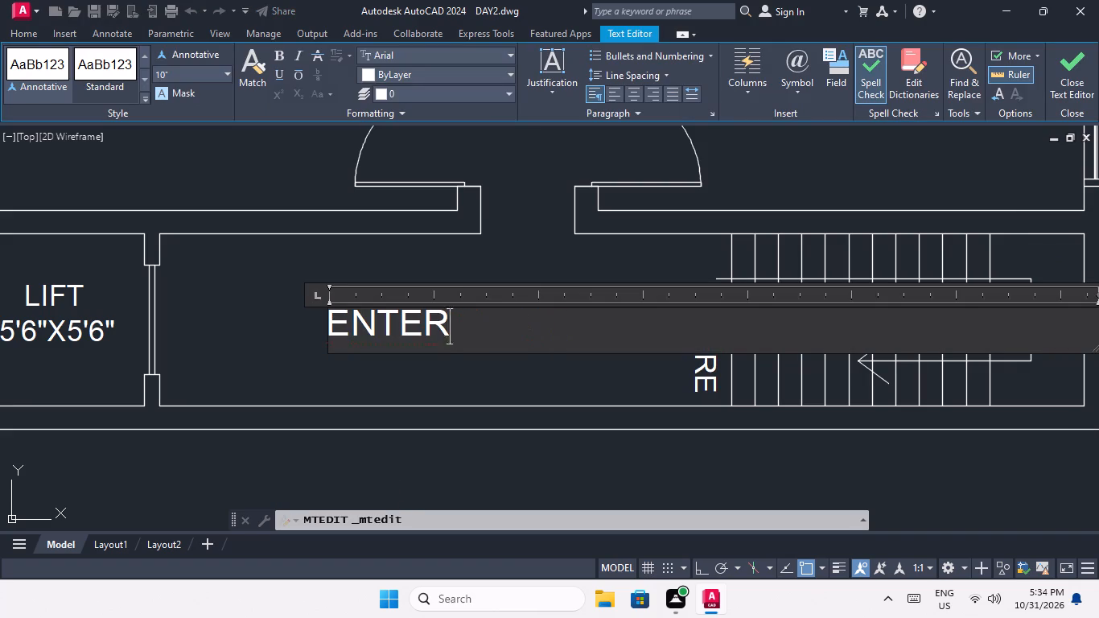
text(BALO)
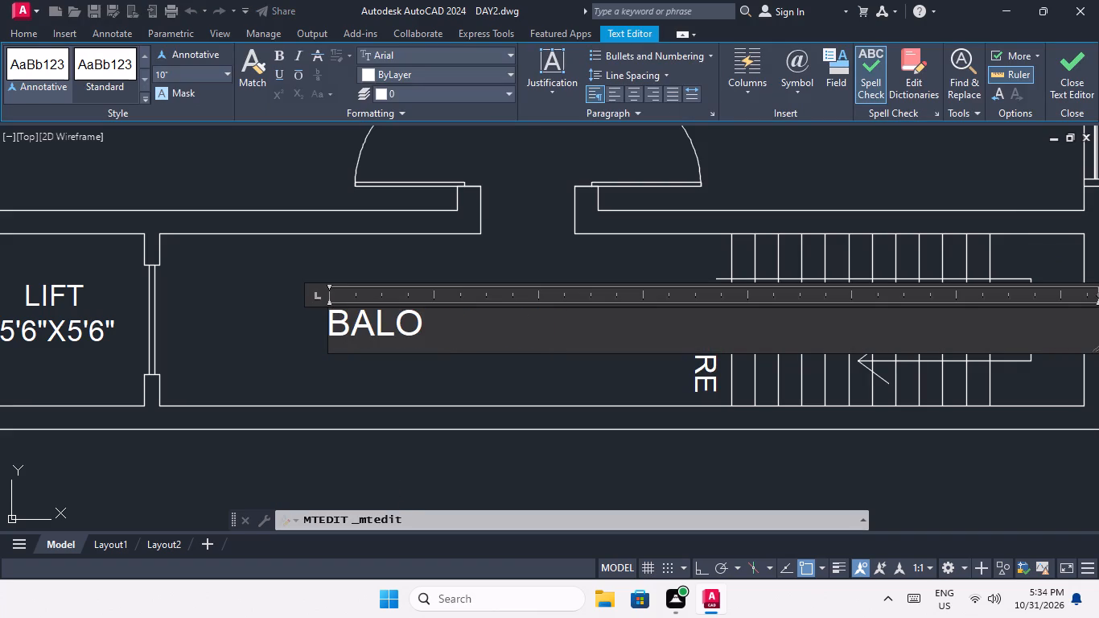
key(BackSpace)
text(CO)
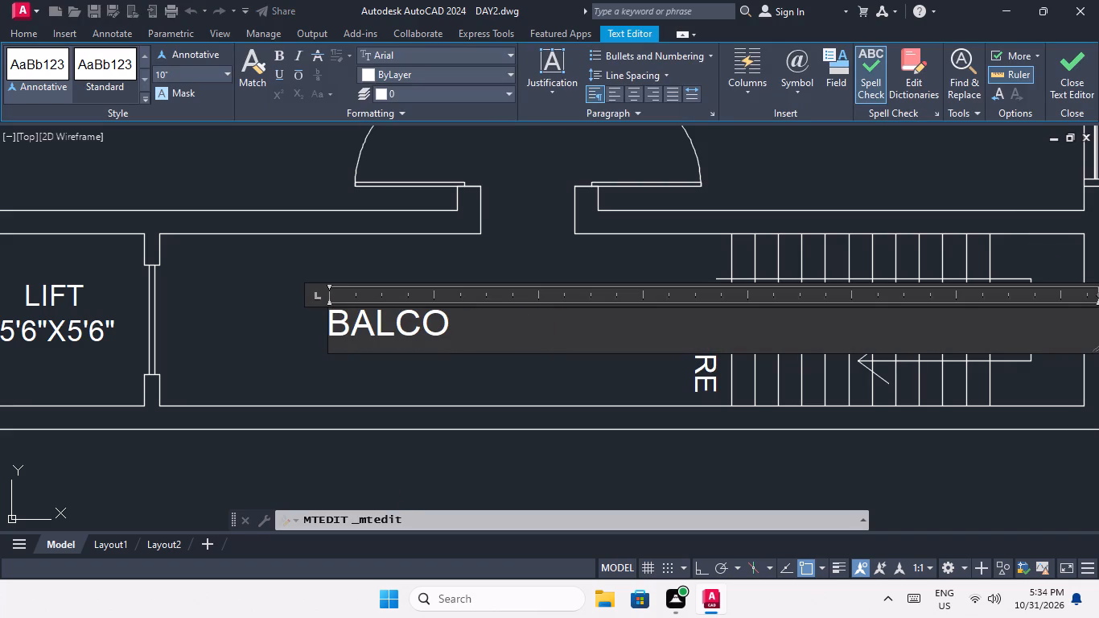
text(NY)
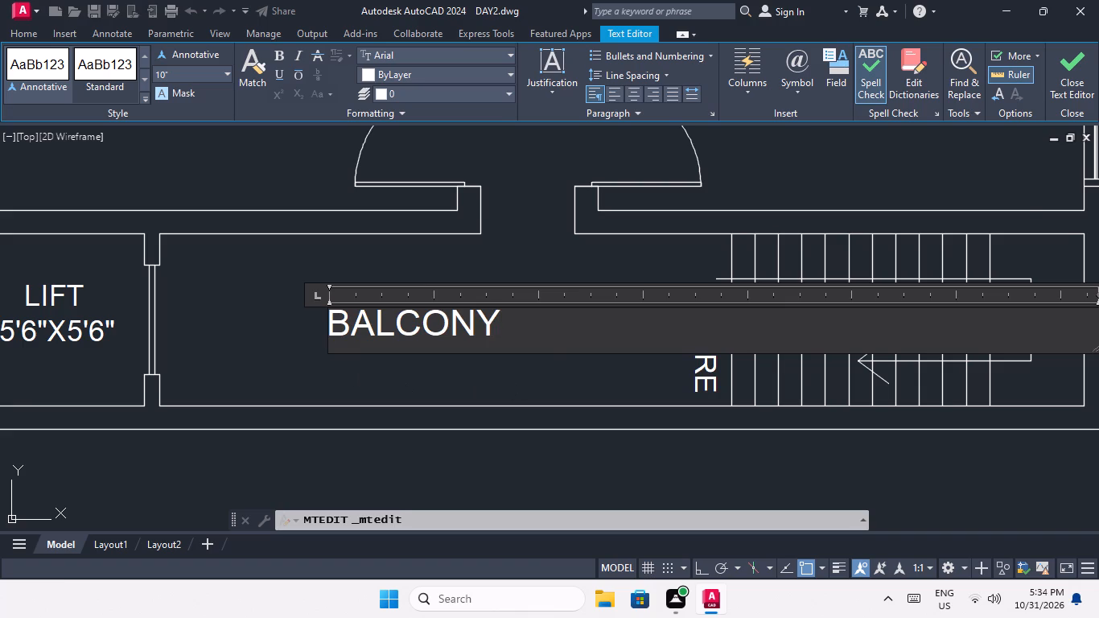
click(288, 350)
Change the ENTERY GATE label between lift and staircase in the second upper-floor plan to BALCONY.
scroll(289, 349, down, 3)
middle_drag(261, 378, 365, 371)
scroll(390, 365, down, 2)
middle_drag(380, 370, 511, 370)
scroll(362, 355, up, 4)
double_click(364, 380)
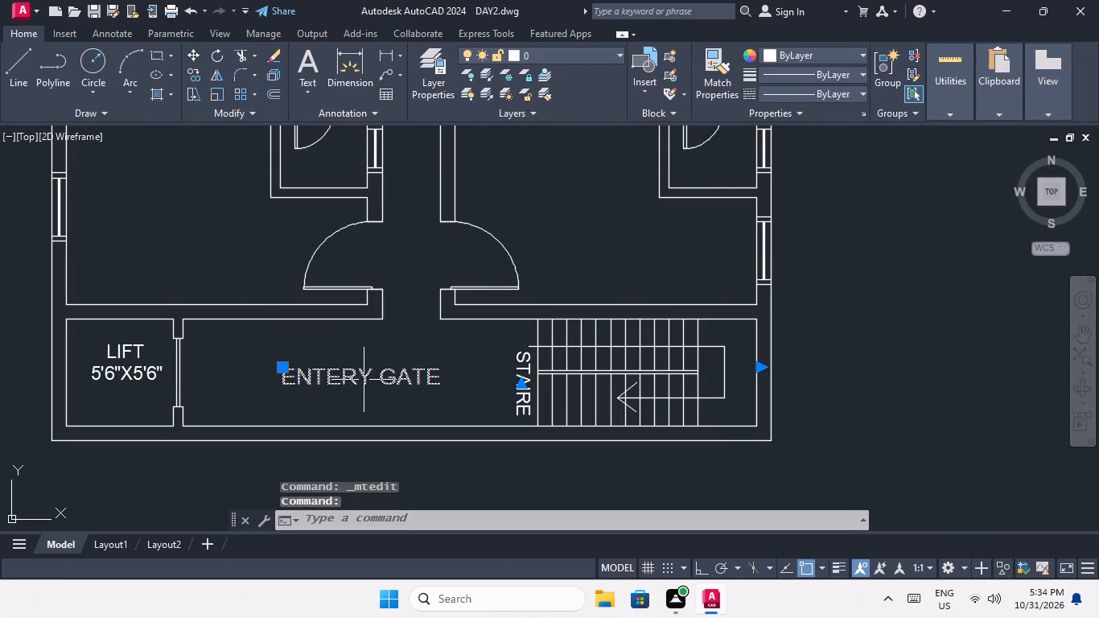
click(446, 374)
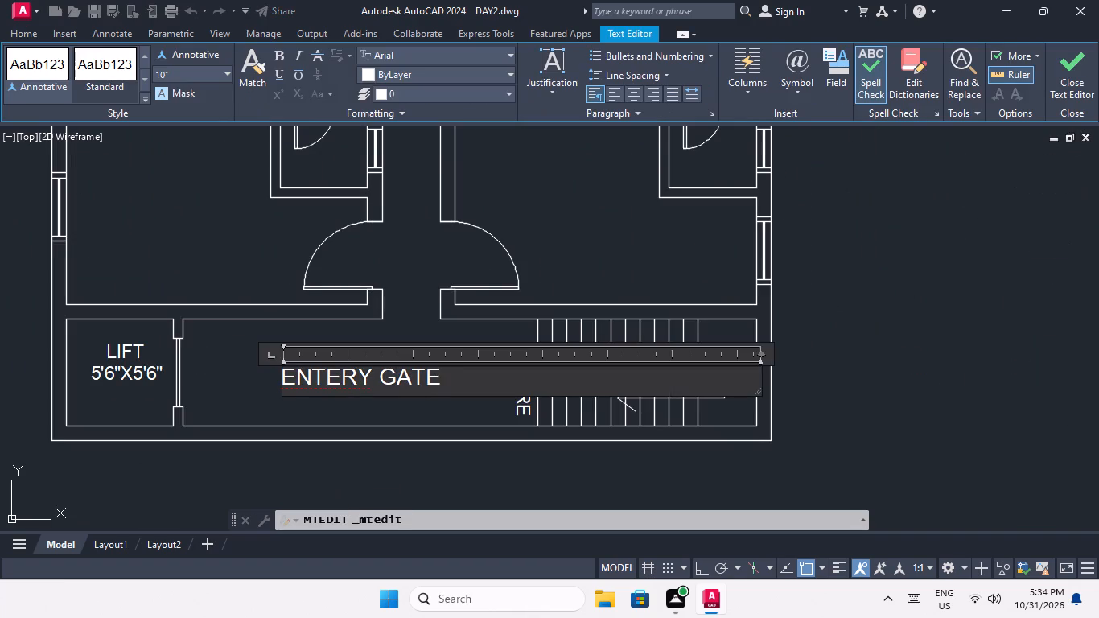
key(BackSpace)
key(BackSpace)
key(BackSpace)
key(BackSpace)
key(BackSpace)
key(BackSpace)
key(BackSpace)
key(BackSpace)
key(BackSpace)
key(BackSpace)
key(BackSpace)
key(BackSpace)
key(BackSpace)
key(BackSpace)
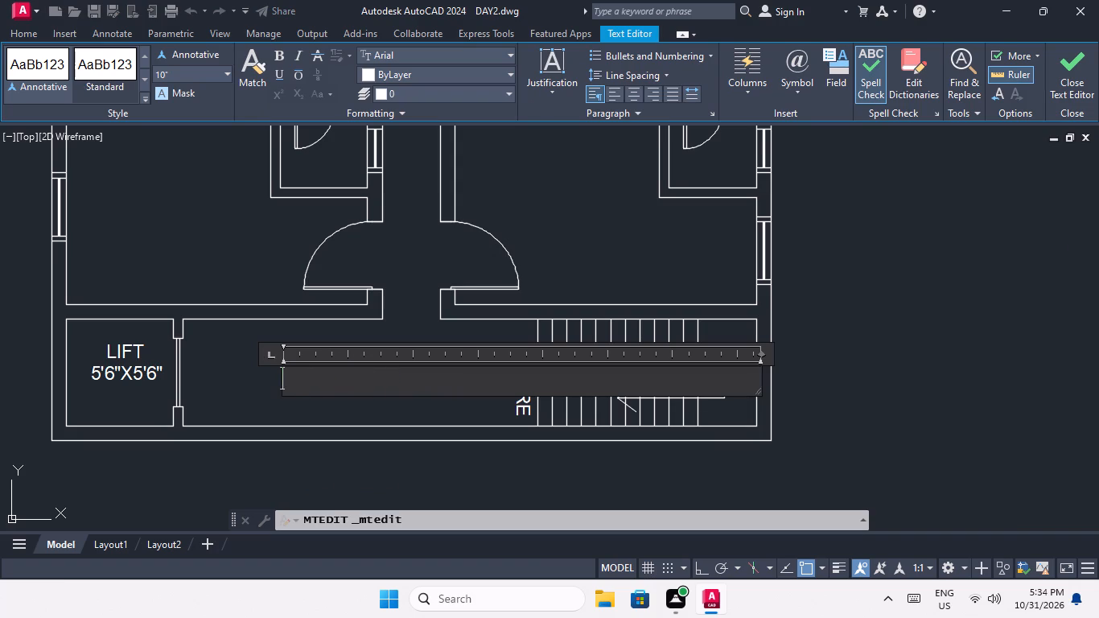
text(BAL)
text(CONY)
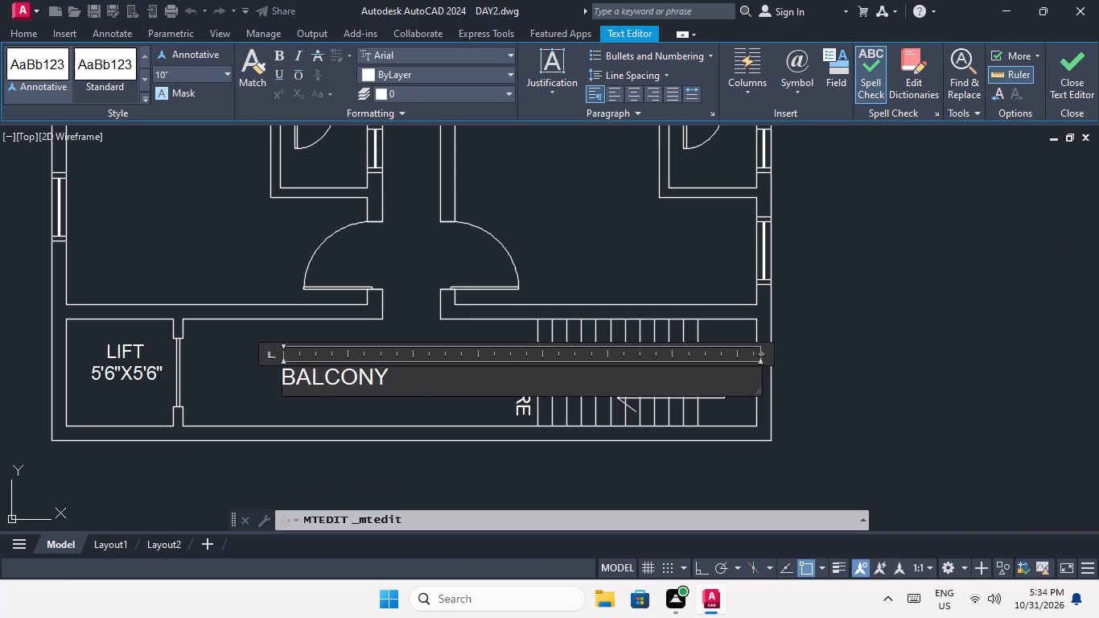
click(259, 381)
Change the ENTERY GATE label in the first upper-floor plan, beside the parking plan, to BALCONY.
scroll(260, 380, down, 3)
middle_drag(257, 428, 433, 391)
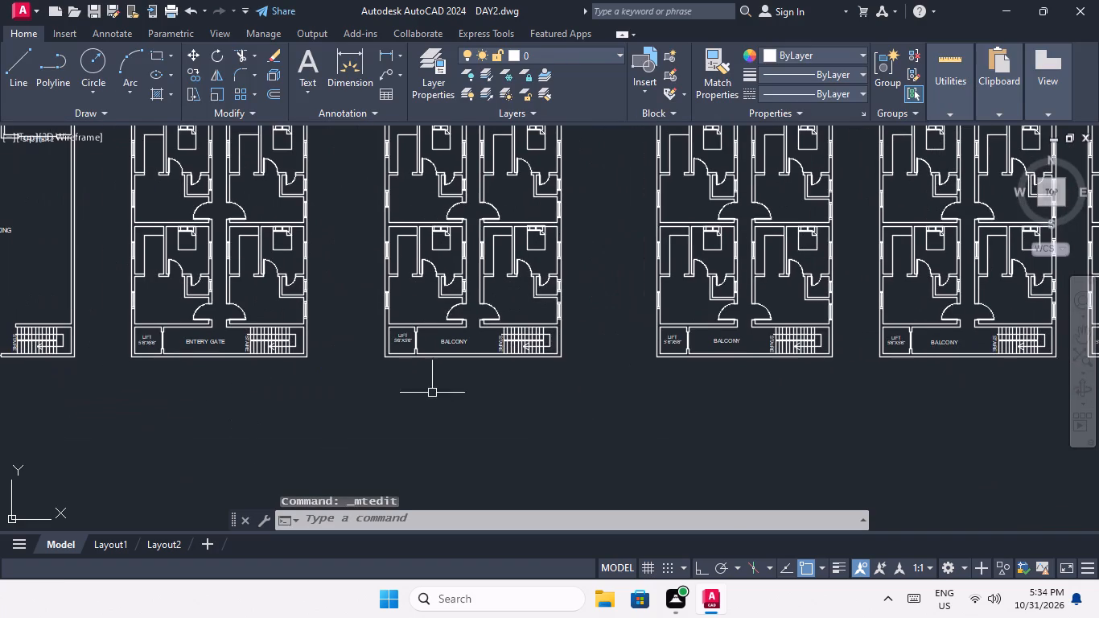
scroll(163, 340, up, 2)
double_click(264, 342)
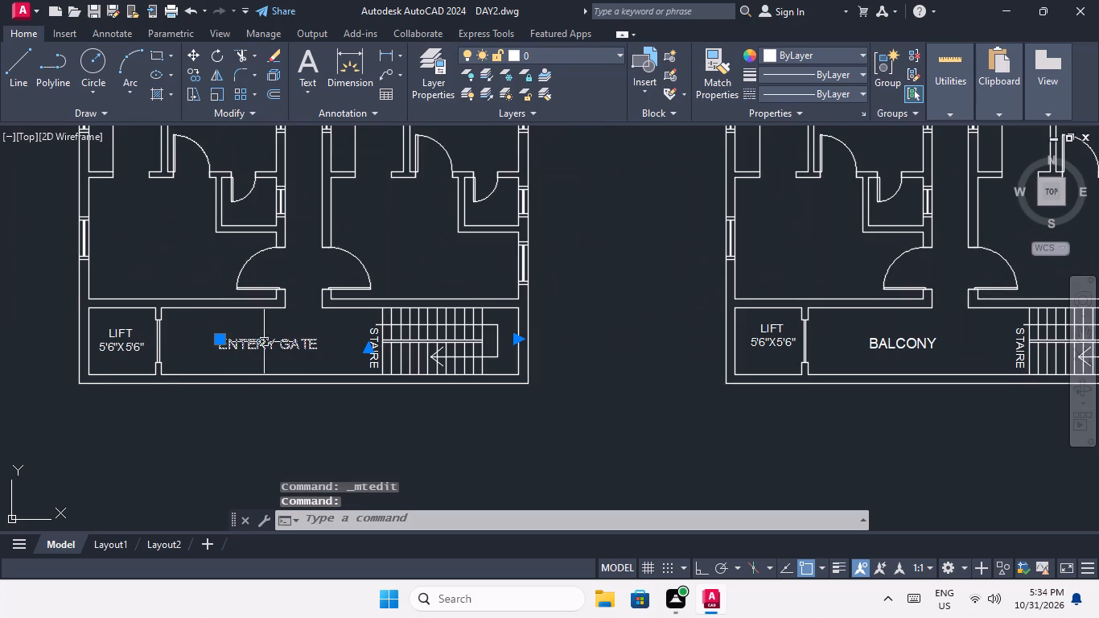
click(320, 346)
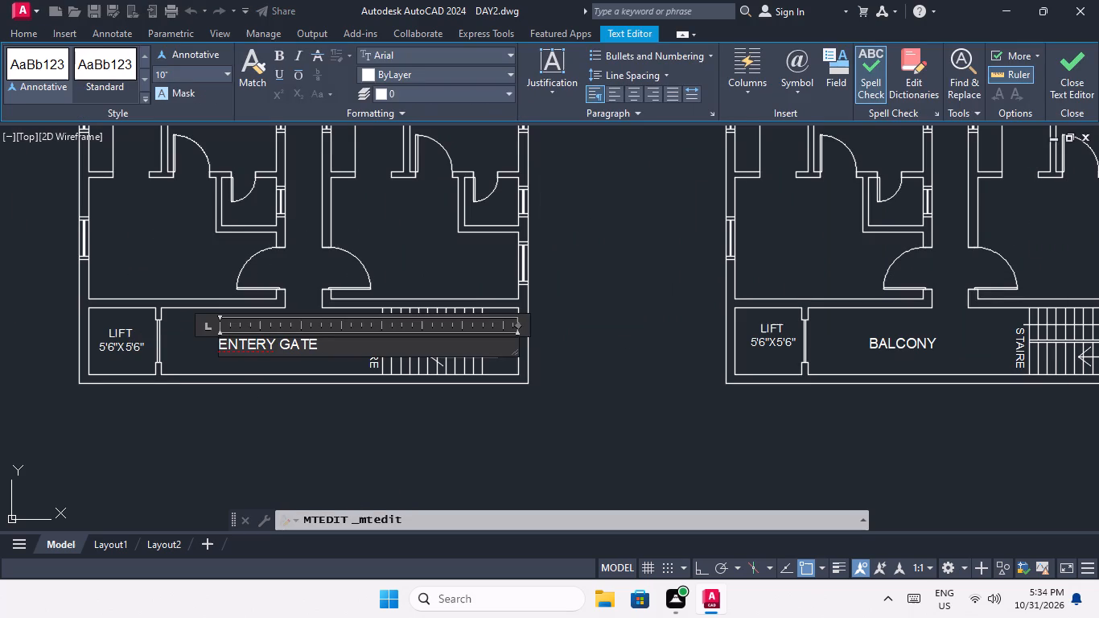
key(BackSpace)
key(BackSpace)
key(BackSpace)
key(BackSpace)
key(BackSpace)
key(BackSpace)
key(BackSpace)
key(BackSpace)
key(BackSpace)
key(BackSpace)
key(BackSpace)
key(BackSpace)
key(BackSpace)
key(BackSpace)
text(BALCO)
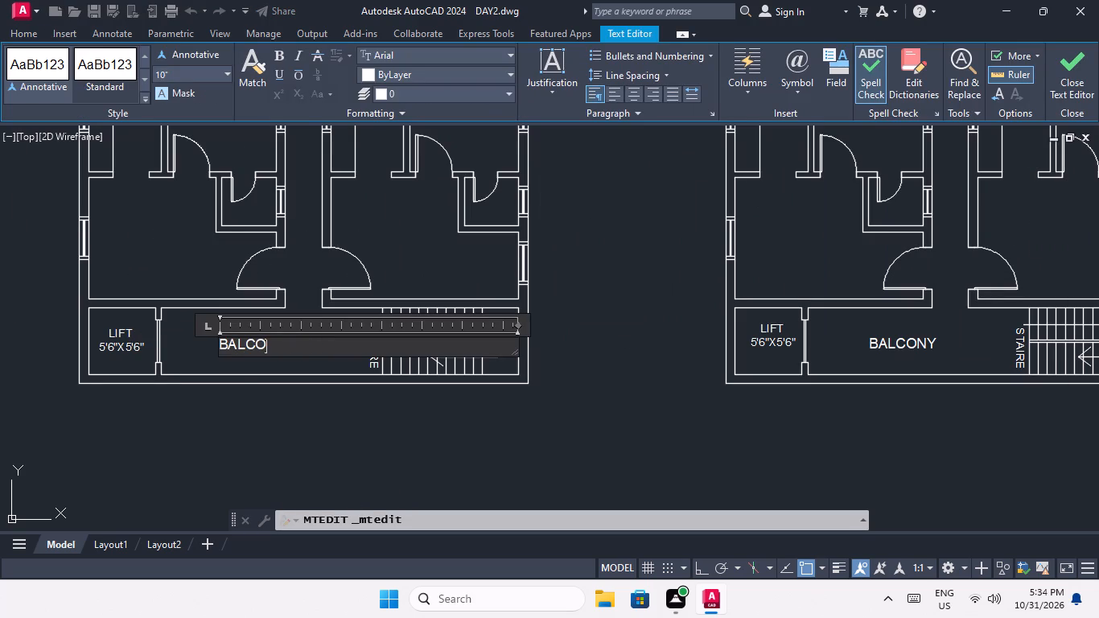
text(NY)
click(265, 429)
Review the BALCONY labels across all upper-floor plans and the room labels of the labelled flat in the first upper-floor plan.
scroll(219, 310, up, 2)
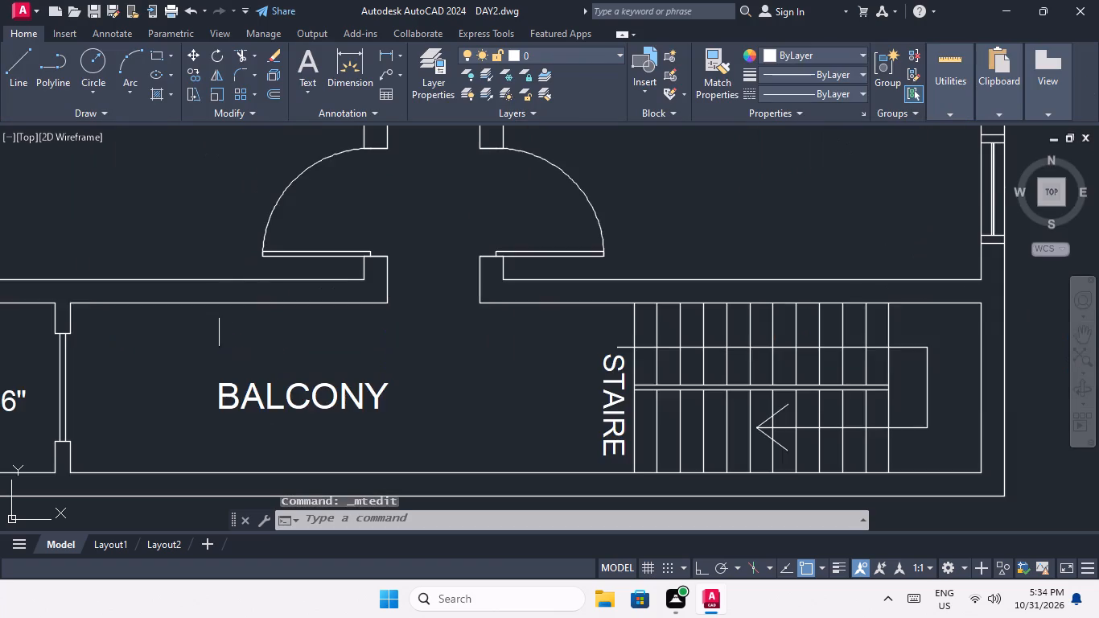
scroll(228, 348, down, 4)
middle_drag(249, 392, 400, 393)
middle_drag(192, 418, 241, 445)
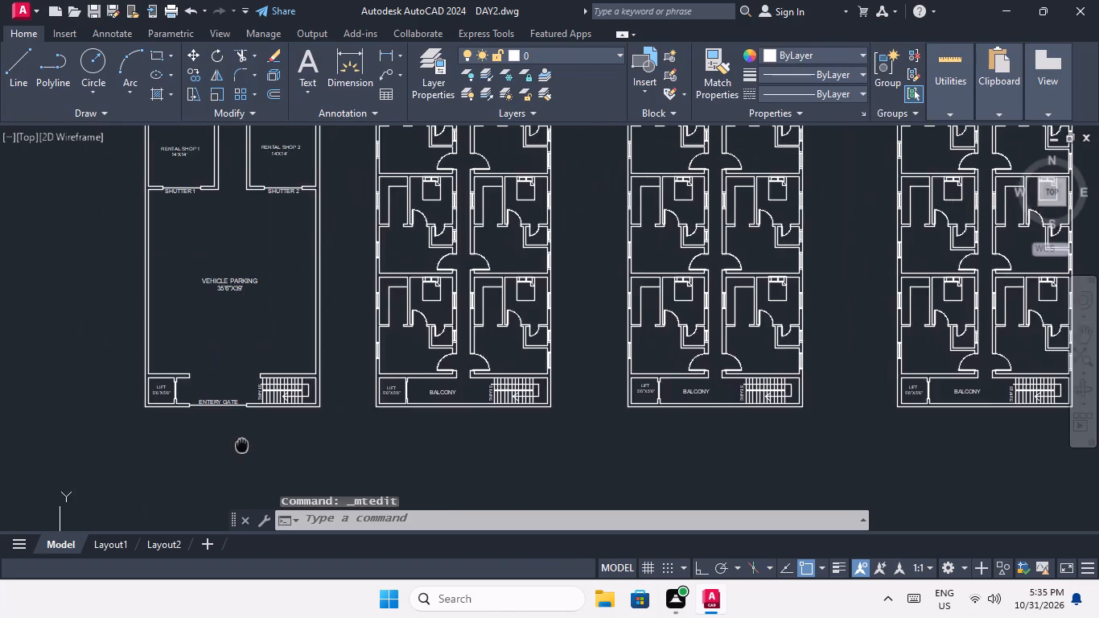
scroll(231, 439, down, 2)
scroll(295, 430, up, 2)
middle_drag(352, 451, 289, 398)
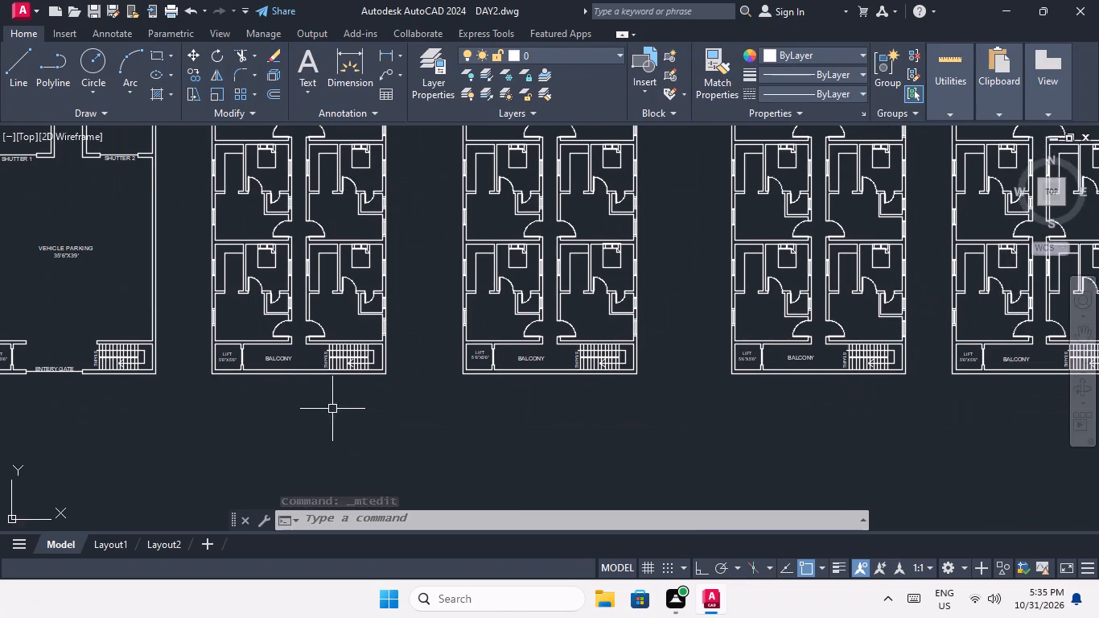
middle_drag(331, 409, 220, 433)
middle_drag(461, 423, 333, 396)
middle_drag(427, 384, 369, 394)
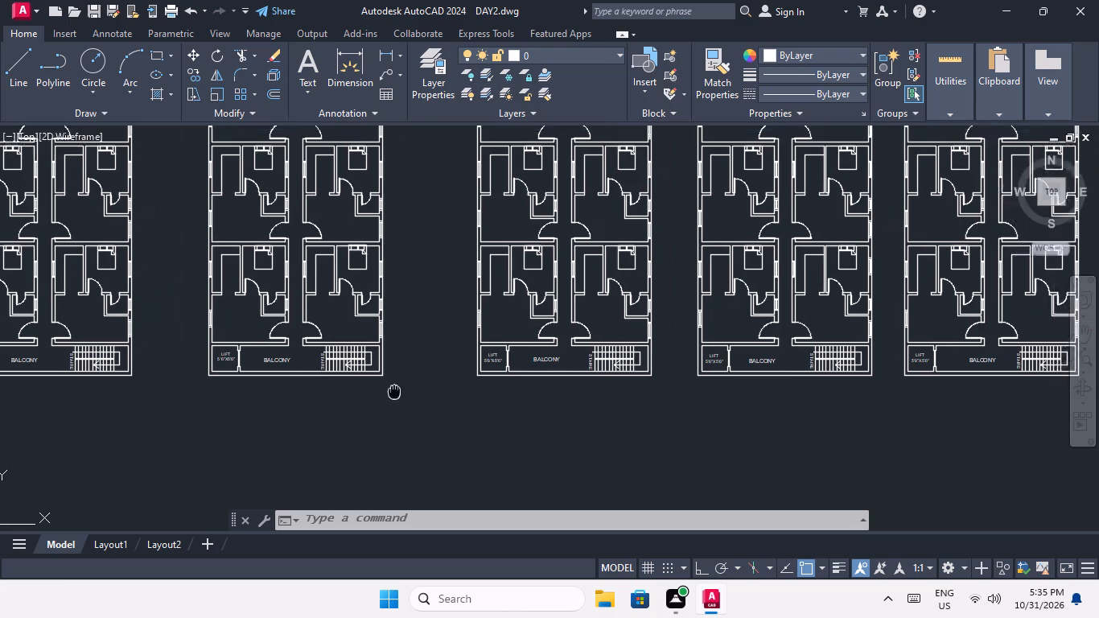
middle_drag(369, 394, 263, 397)
scroll(288, 386, down, 3)
middle_drag(307, 406, 359, 395)
scroll(308, 358, up, 3)
middle_drag(309, 367, 427, 360)
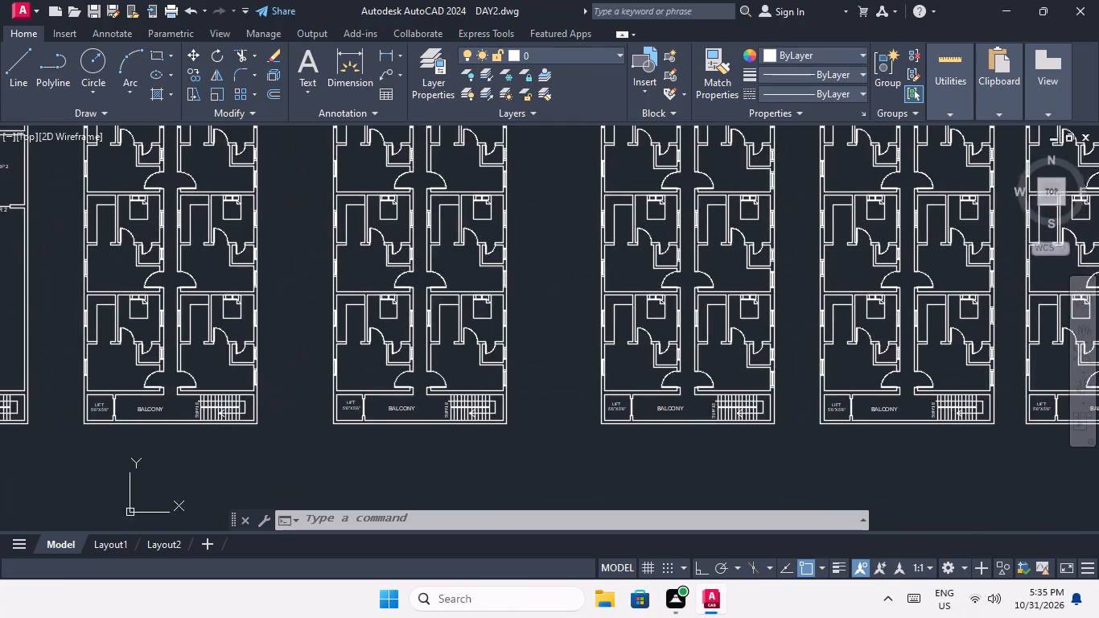
middle_drag(427, 360, 427, 362)
scroll(376, 362, down, 2)
middle_drag(335, 377, 417, 379)
scroll(332, 376, up, 2)
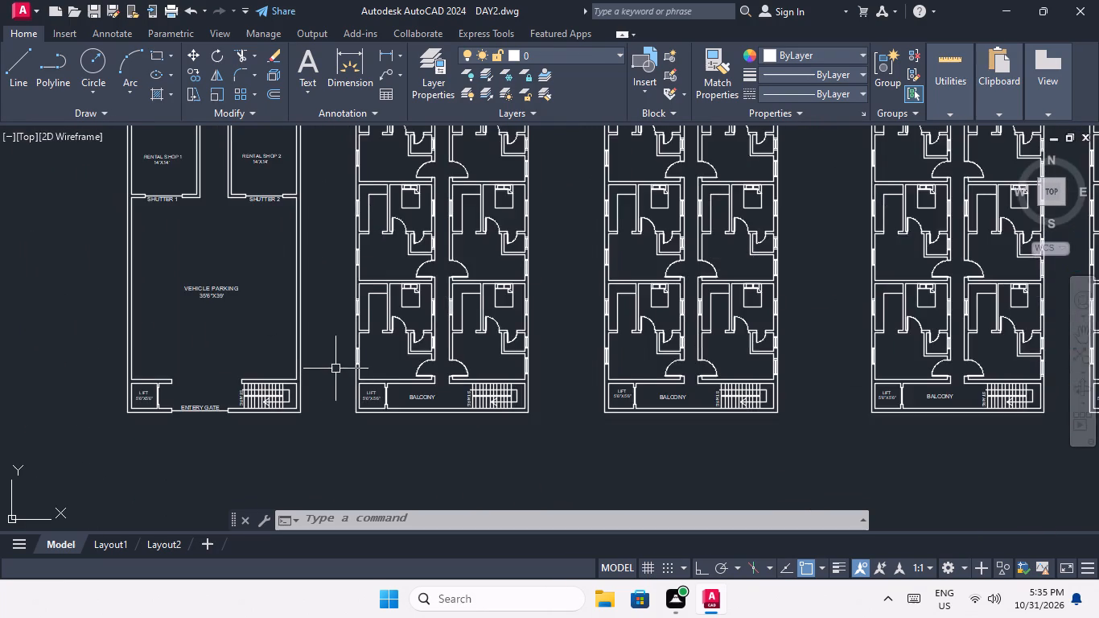
middle_drag(335, 368, 261, 446)
middle_drag(340, 294, 281, 482)
scroll(271, 298, up, 3)
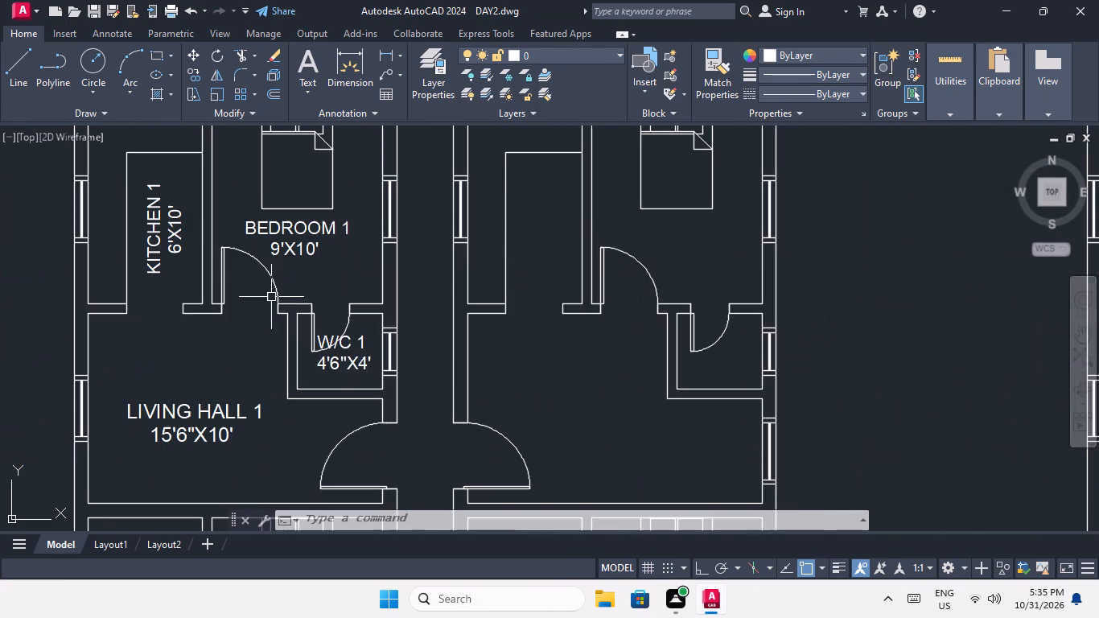
middle_drag(212, 289, 236, 381)
scroll(181, 331, up, 1)
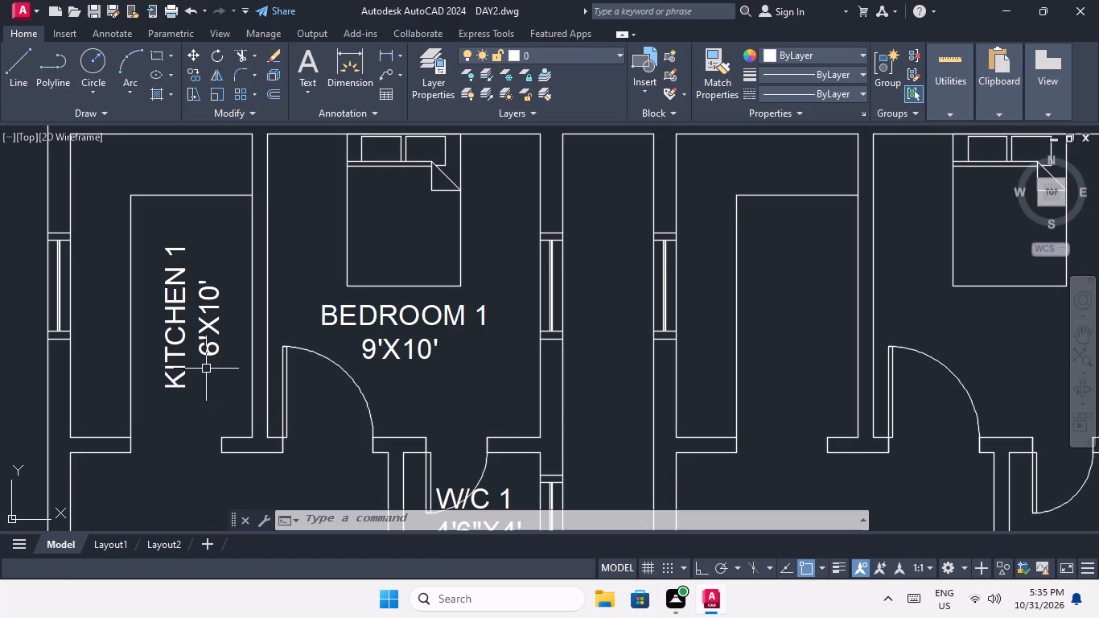
scroll(200, 344, down, 1)
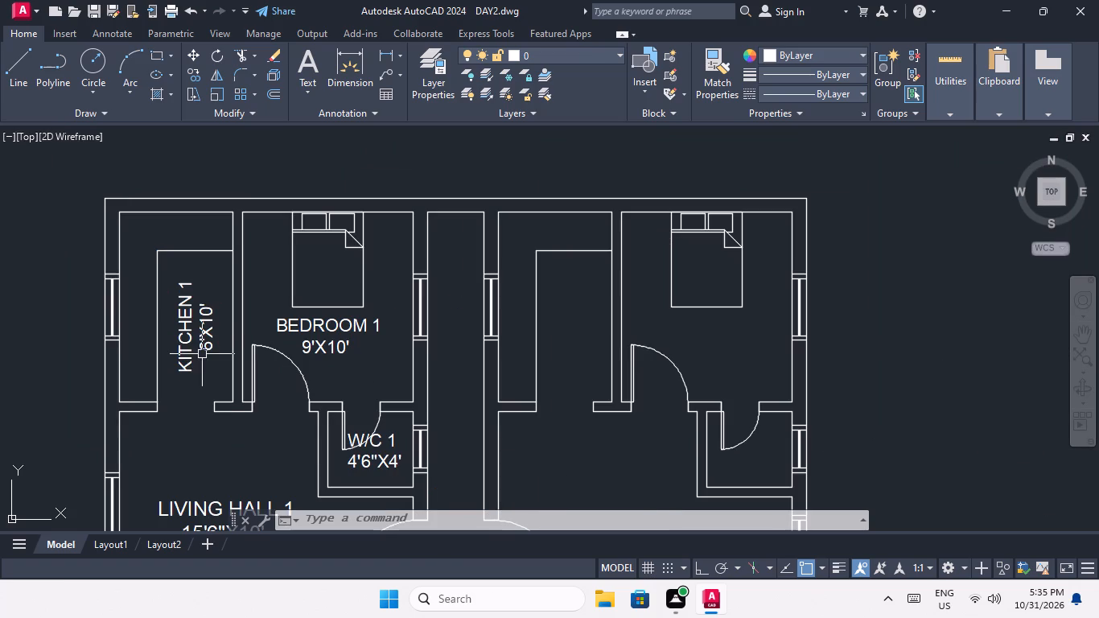
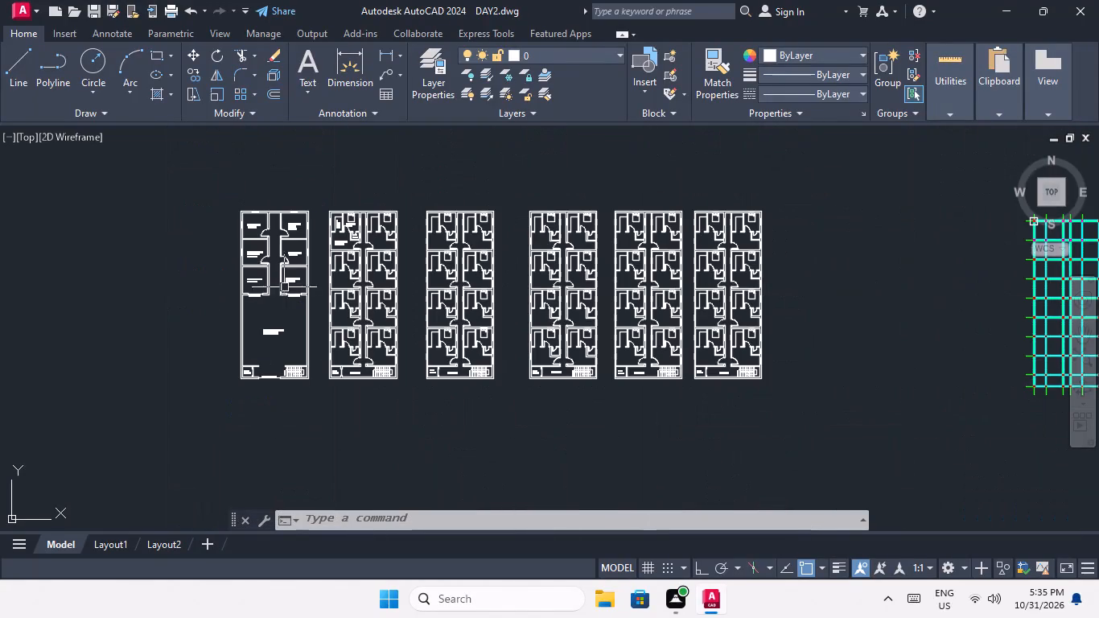
Add the multiline text D with a 12" height in the empty area beside the top of the parking plan.
middle_click(294, 355)
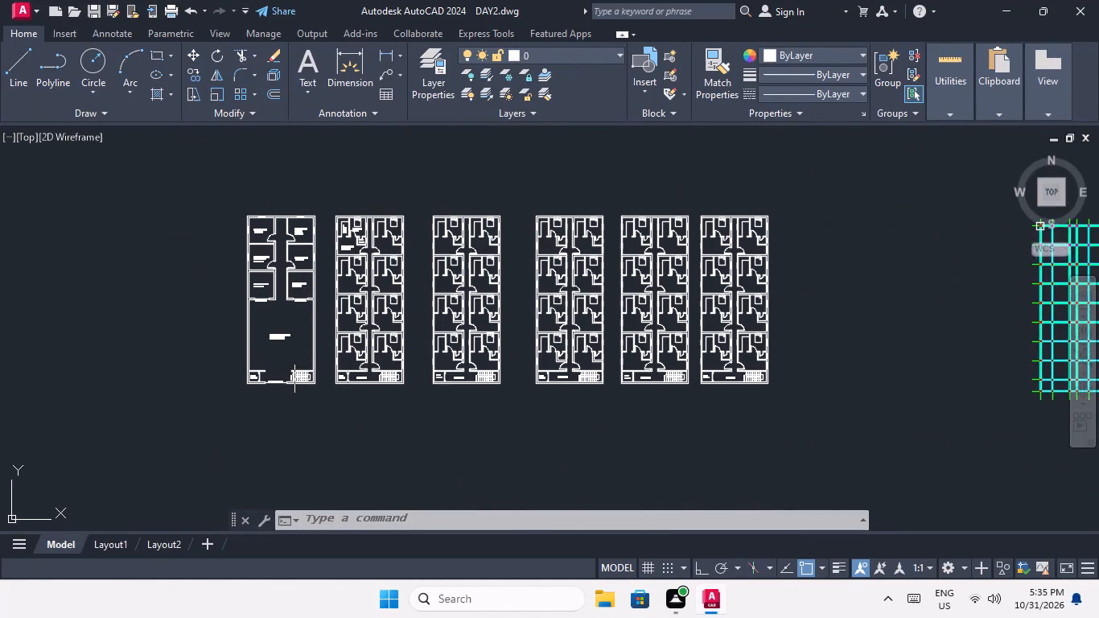
scroll(279, 340, up, 3)
middle_drag(276, 342, 255, 359)
scroll(274, 301, down, 3)
middle_drag(284, 318, 278, 402)
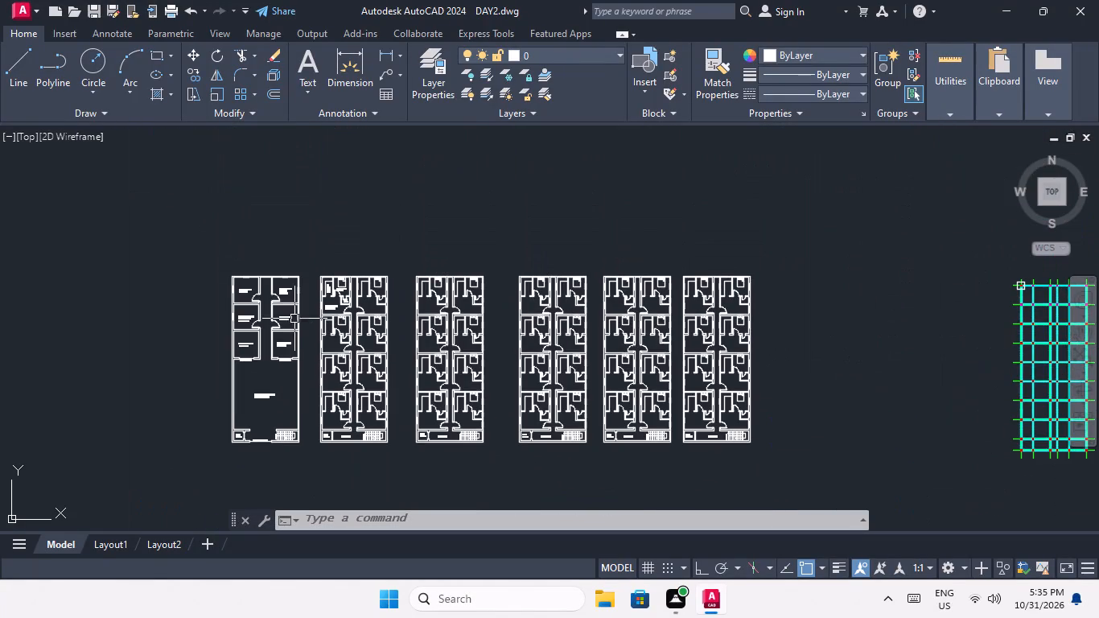
scroll(233, 299, up, 3)
middle_drag(242, 286, 253, 354)
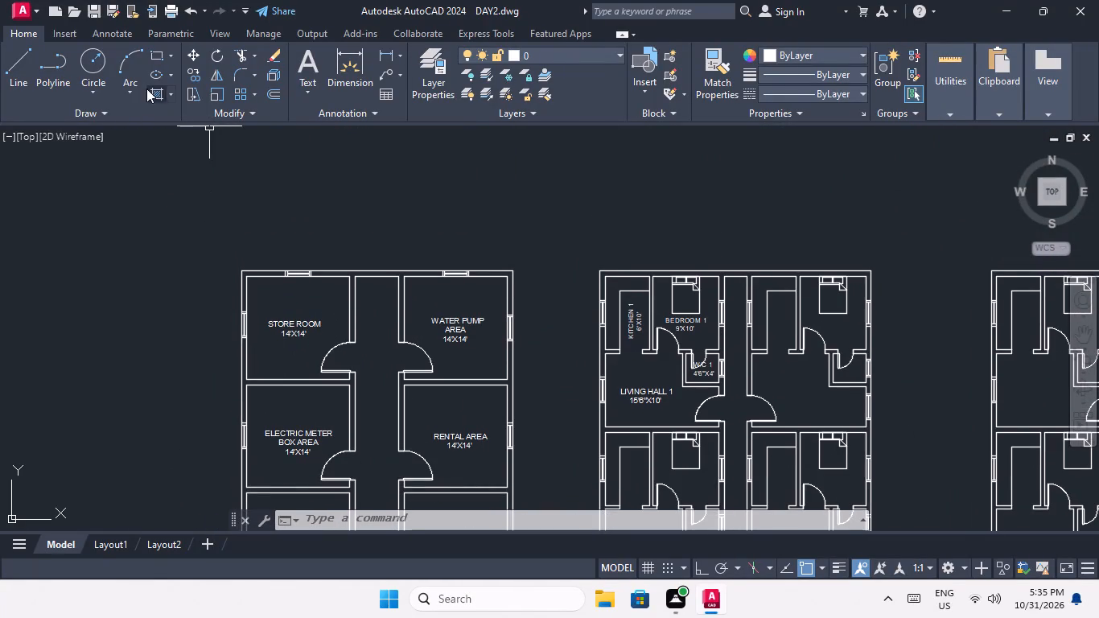
click(312, 65)
middle_drag(201, 233, 344, 253)
scroll(287, 240, down, 2)
drag(118, 227, 162, 270)
click(249, 270)
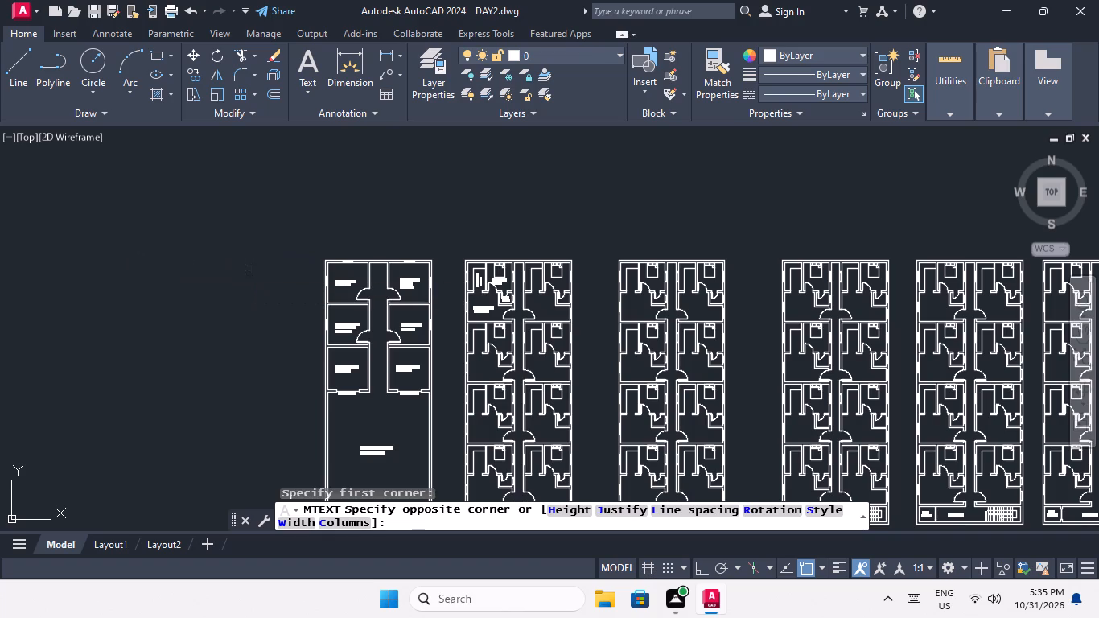
click(178, 65)
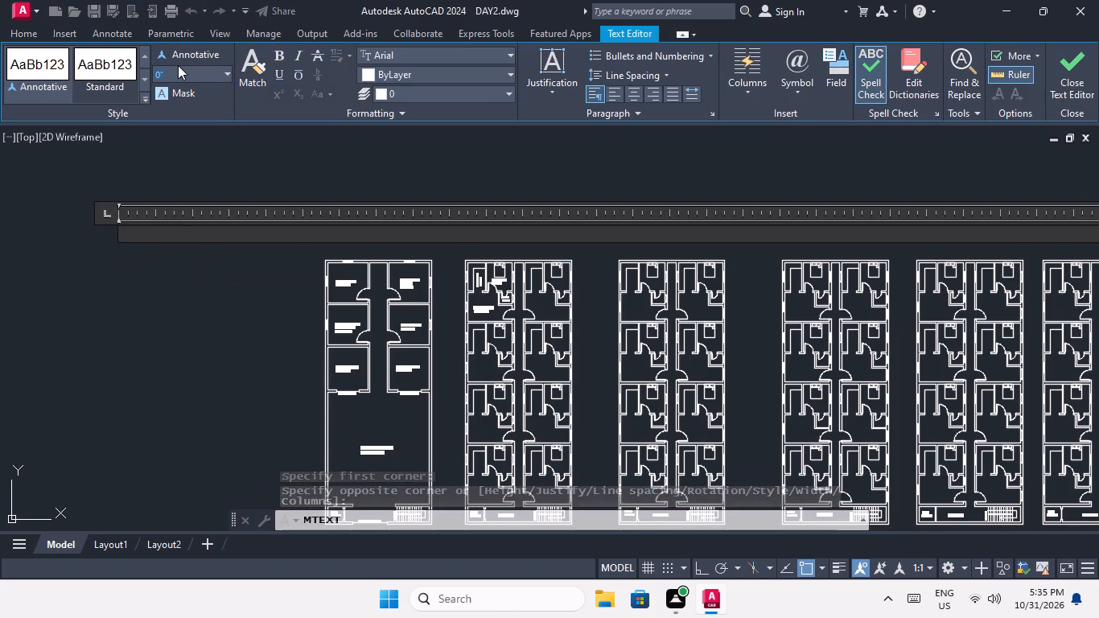
text(12)
key(shift+quotedbl)
key(Return)
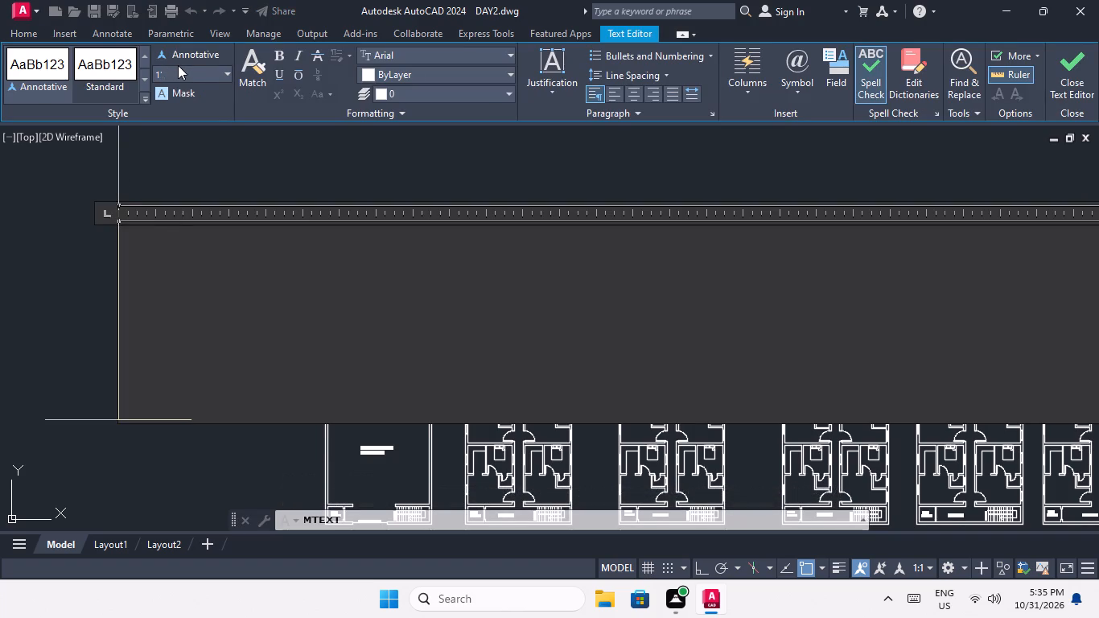
key(d)
click(52, 327)
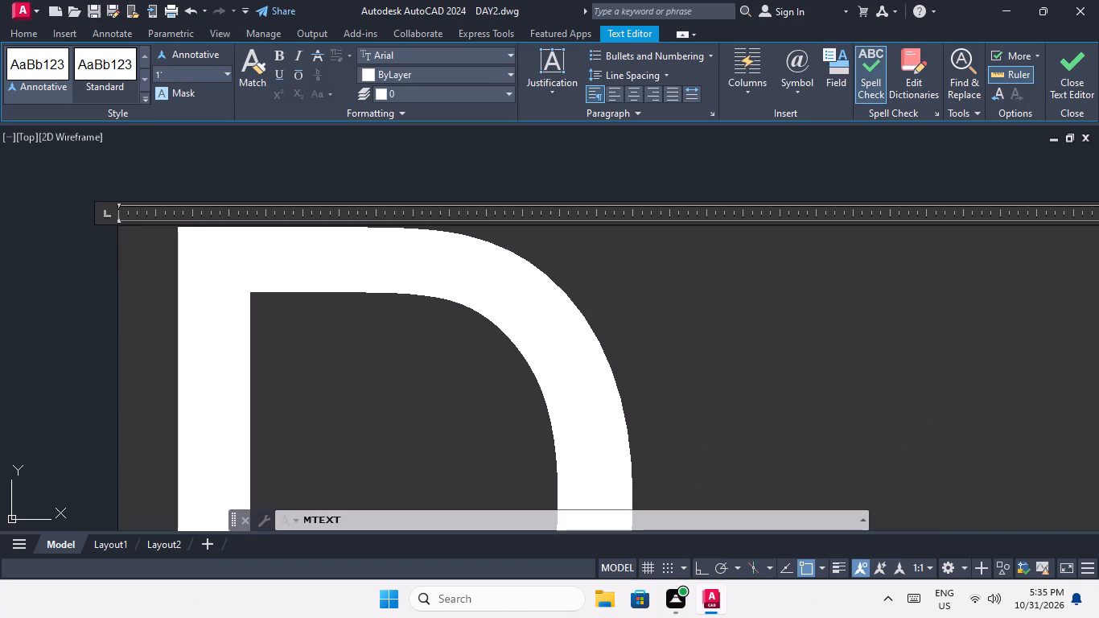
Copy the D label to the bedroom doors of both top-row flats in the first upper-floor plan.
scroll(85, 264, down, 3)
scroll(106, 239, up, 6)
drag(101, 257, 43, 299)
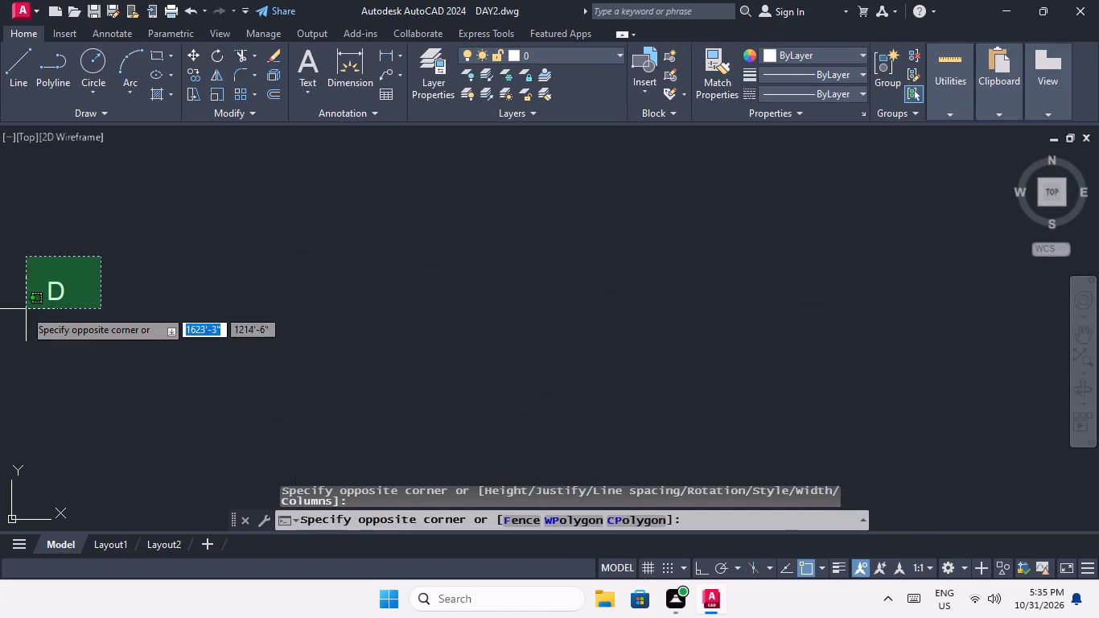
click(18, 320)
click(186, 74)
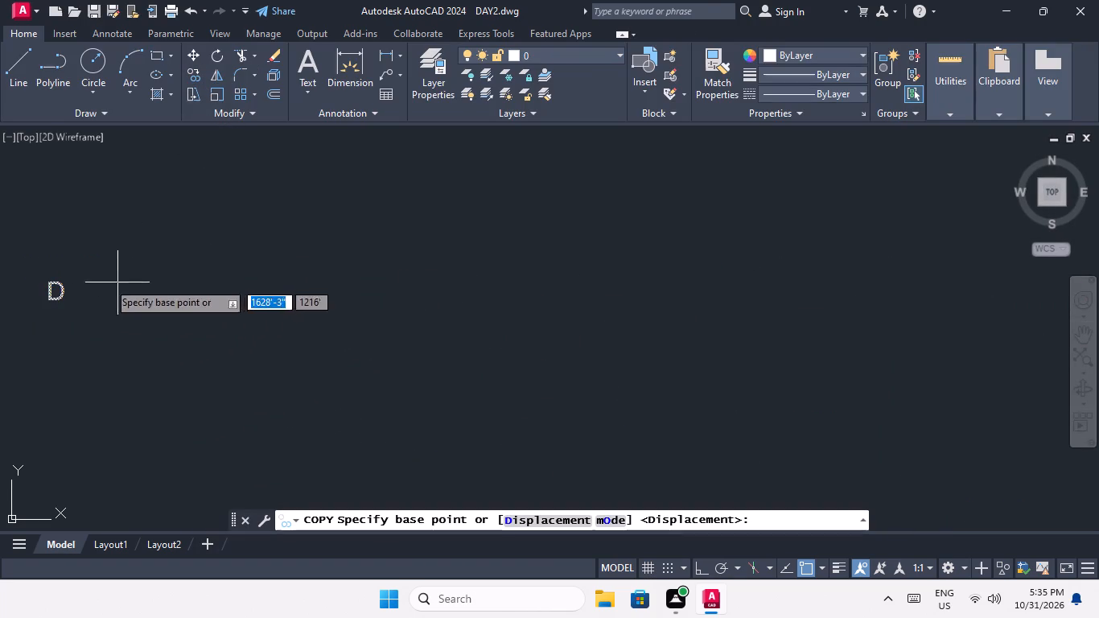
click(50, 299)
scroll(99, 288, down, 3)
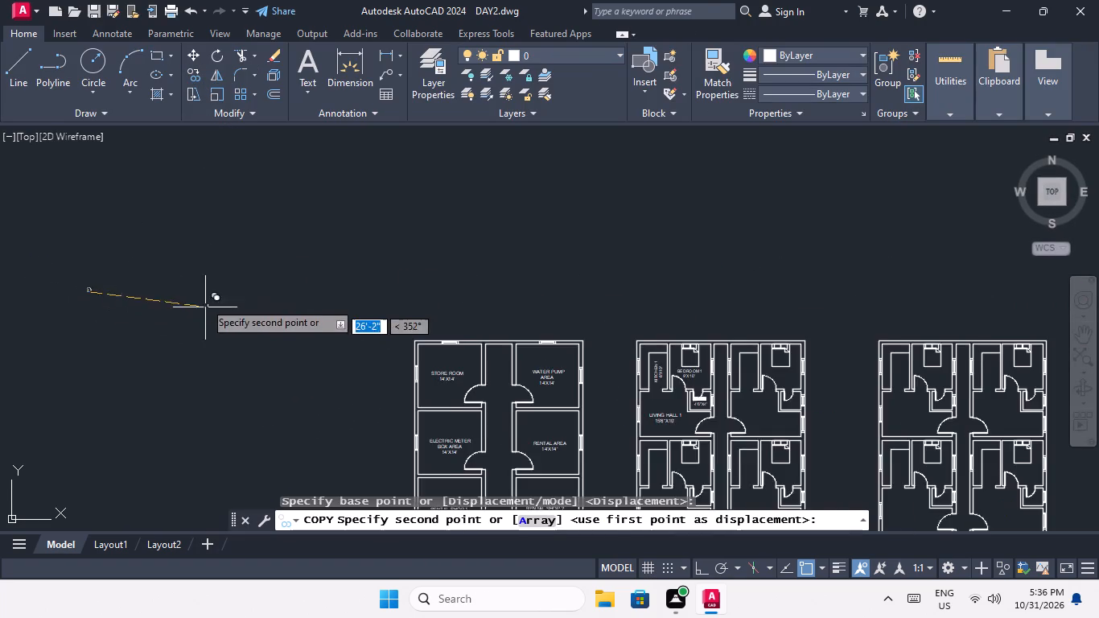
middle_drag(202, 300, 128, 266)
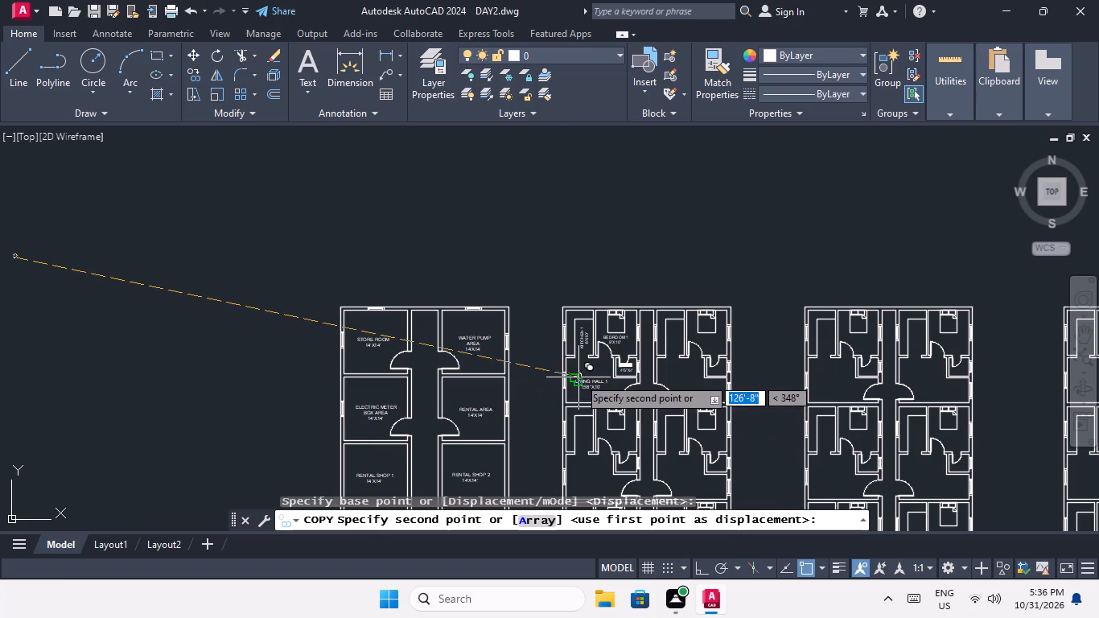
middle_drag(571, 386, 370, 355)
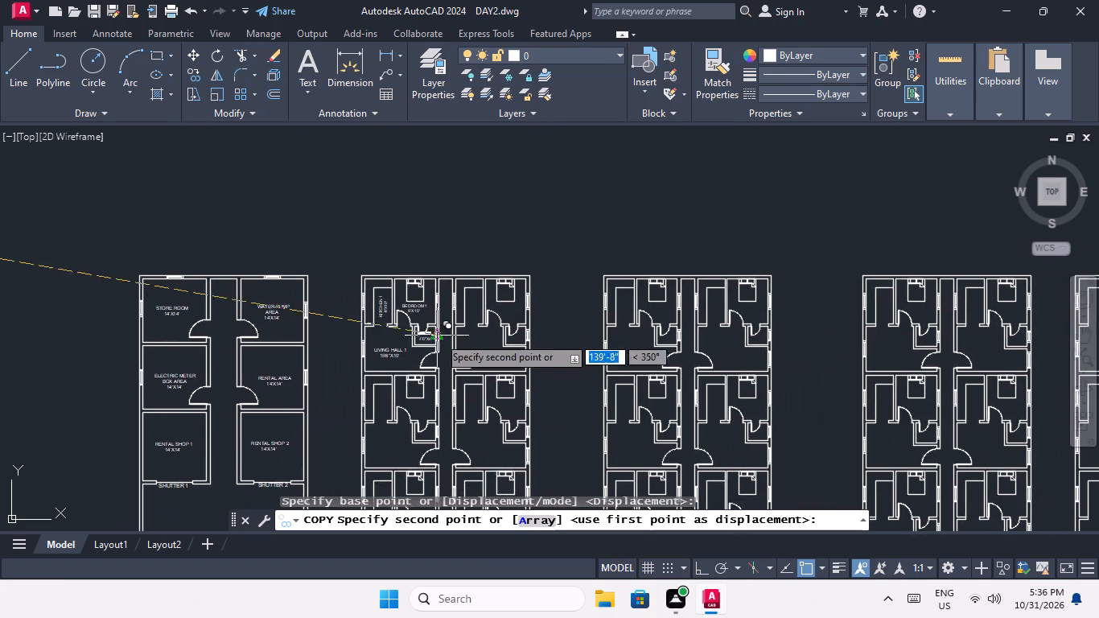
scroll(437, 382, up, 3)
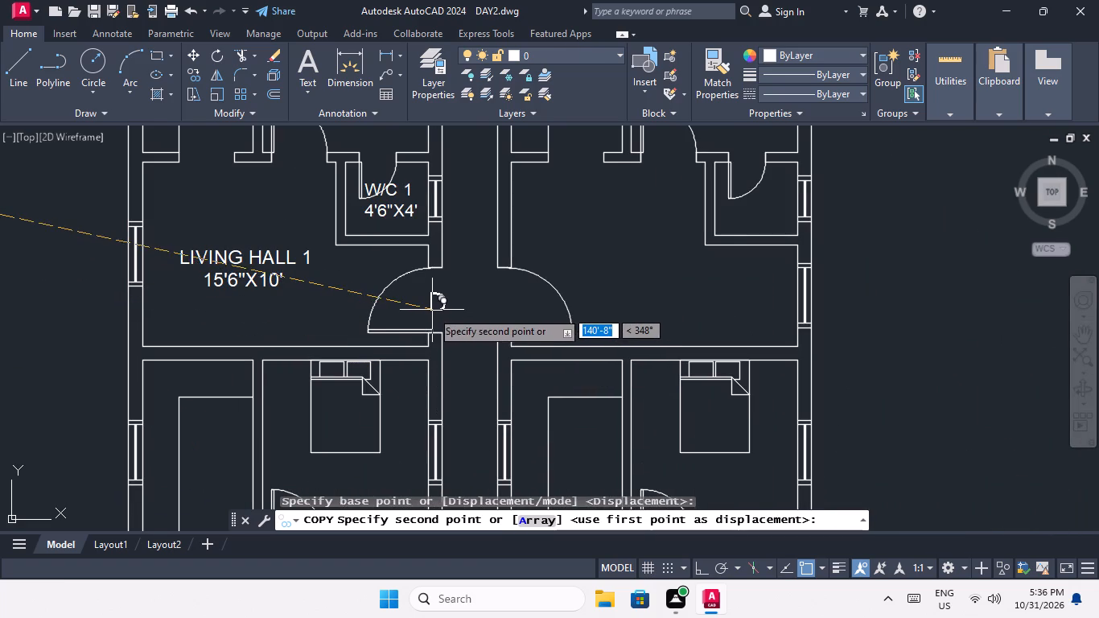
middle_drag(429, 310, 439, 403)
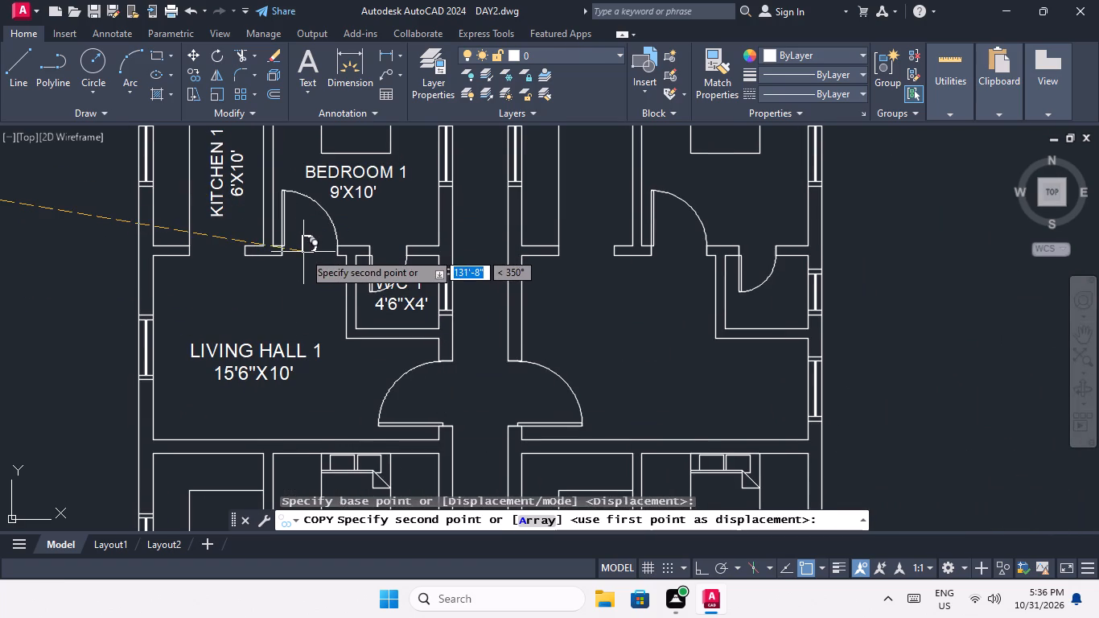
click(303, 251)
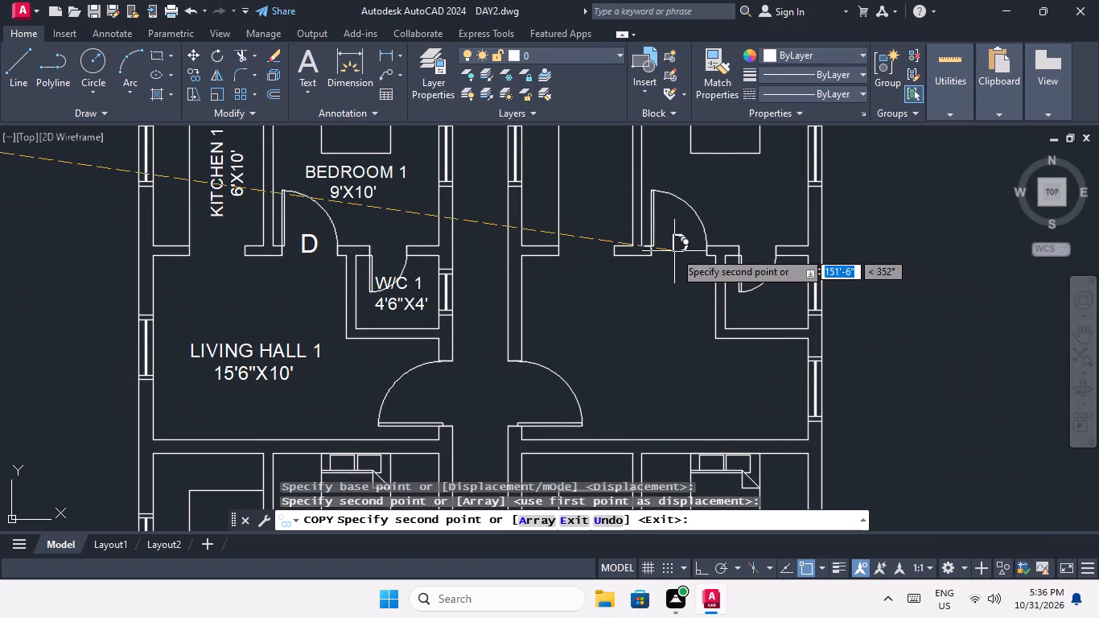
click(674, 251)
Place D copies at the bedroom doors of both second-row flats in the first upper-floor plan.
scroll(674, 244, down, 2)
middle_drag(610, 352, 562, 249)
scroll(492, 307, up, 1)
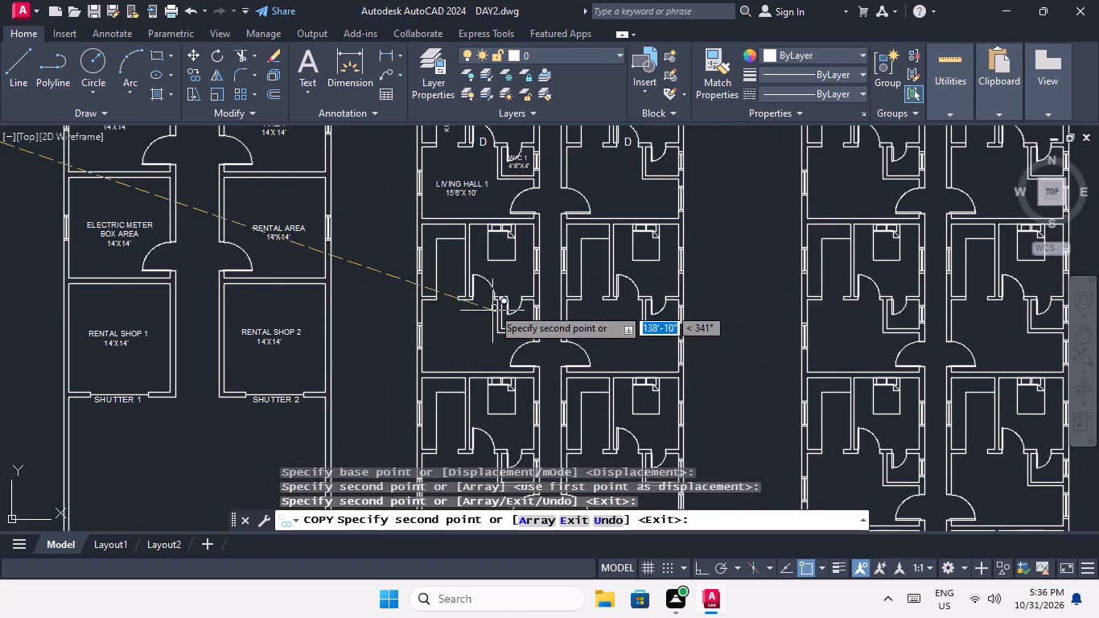
scroll(492, 307, up, 2)
click(445, 278)
scroll(453, 267, down, 4)
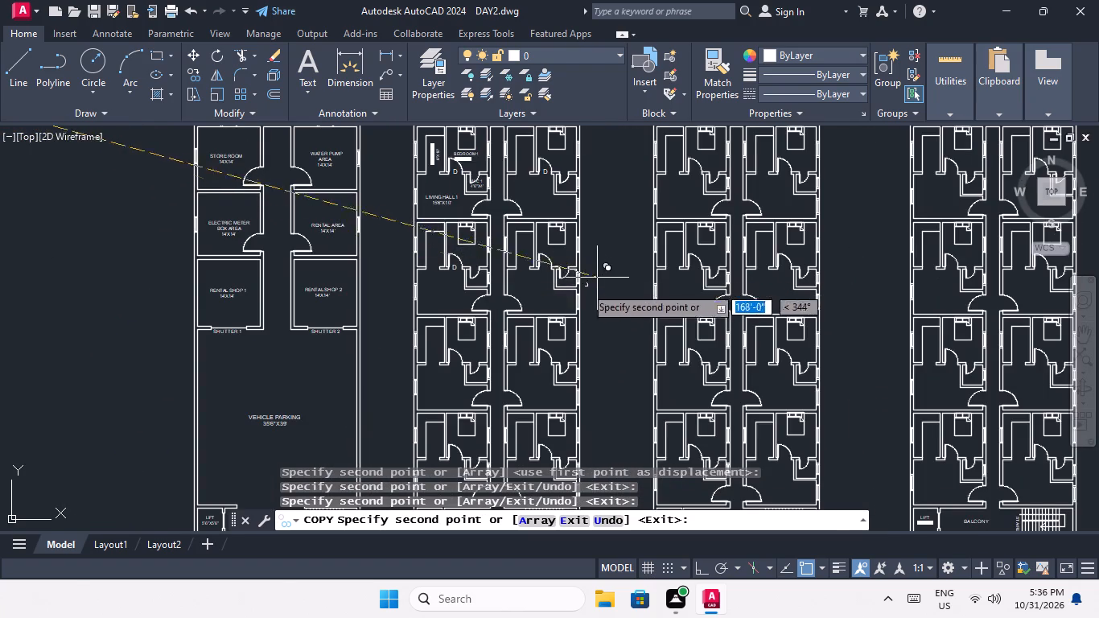
scroll(534, 272, up, 3)
click(566, 257)
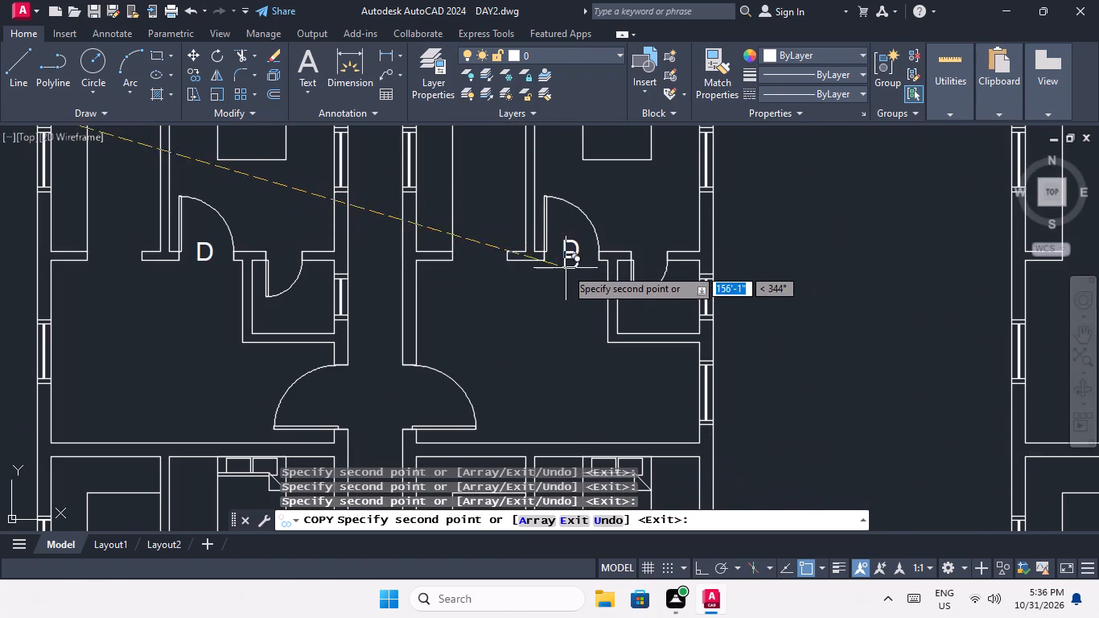
Place D copies at the bedroom doors of both third-row flats in the first upper-floor plan.
scroll(566, 268, down, 3)
scroll(421, 420, up, 1)
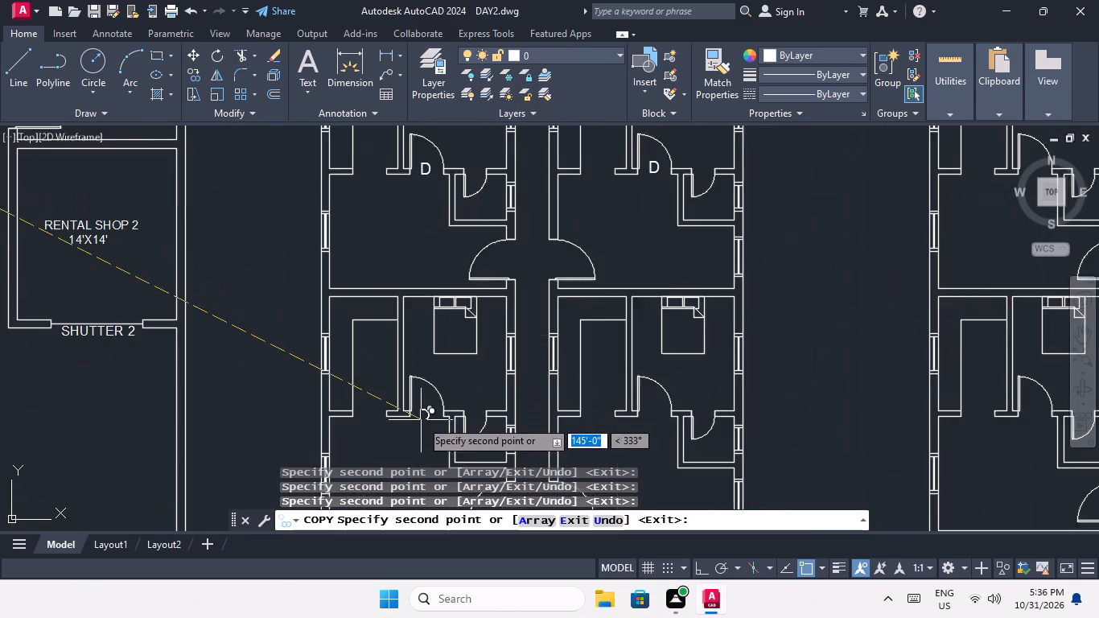
middle_drag(422, 417, 356, 282)
scroll(360, 285, up, 3)
click(346, 263)
scroll(369, 263, down, 1)
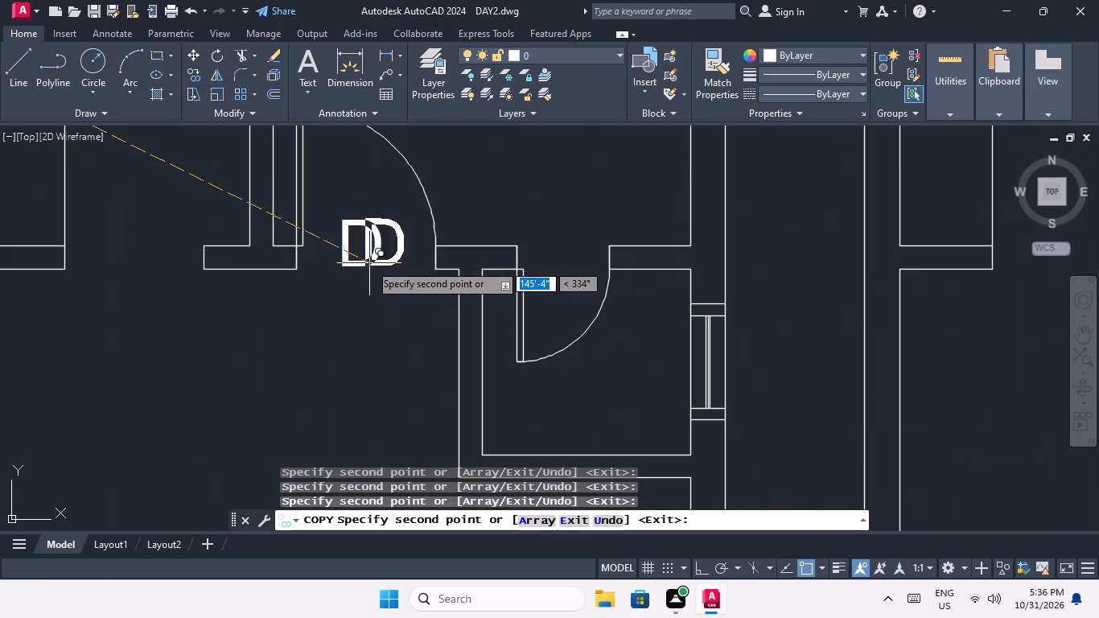
scroll(369, 263, down, 2)
scroll(596, 275, up, 2)
click(597, 252)
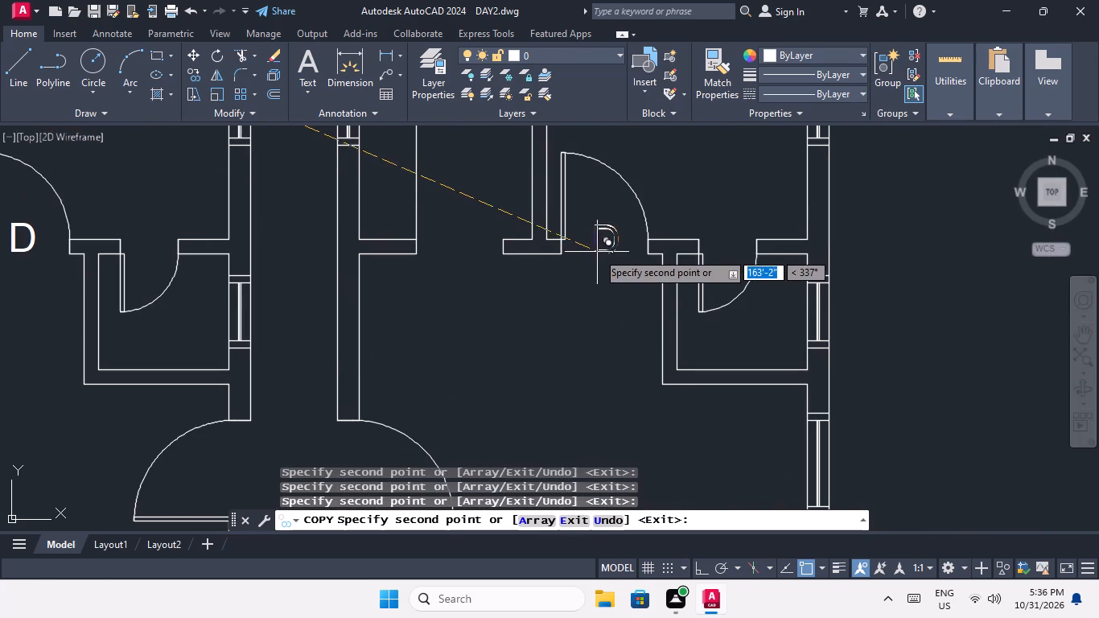
Place D copies at the bedroom doors of both bottom-row flats in the first upper-floor plan.
scroll(599, 249, down, 2)
middle_drag(430, 389, 398, 282)
scroll(335, 384, up, 2)
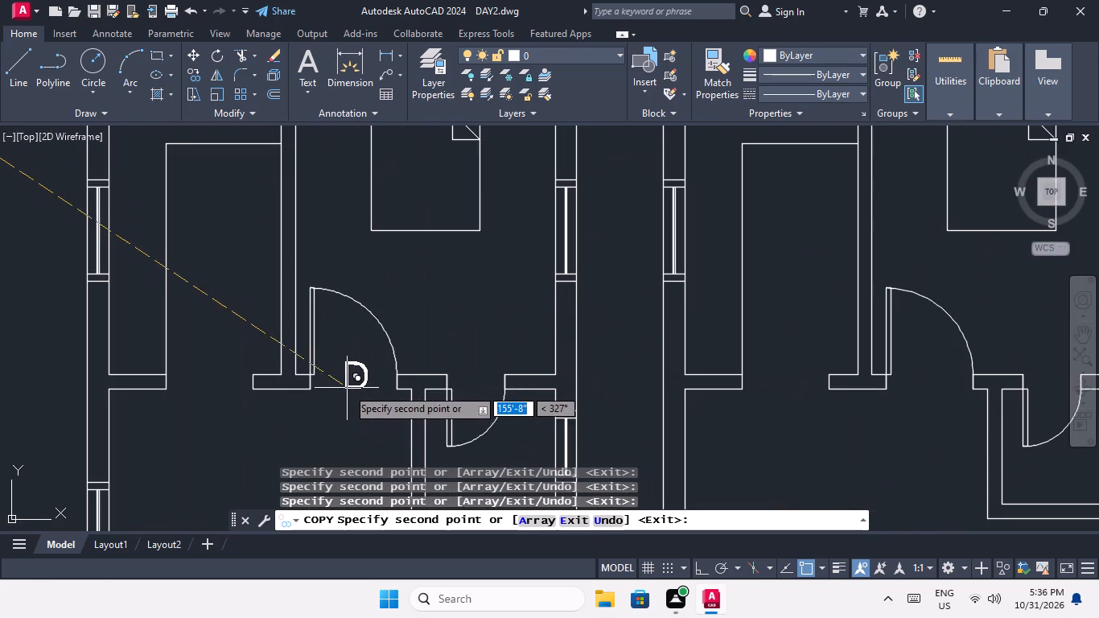
click(344, 389)
scroll(364, 342, down, 2)
scroll(599, 365, up, 3)
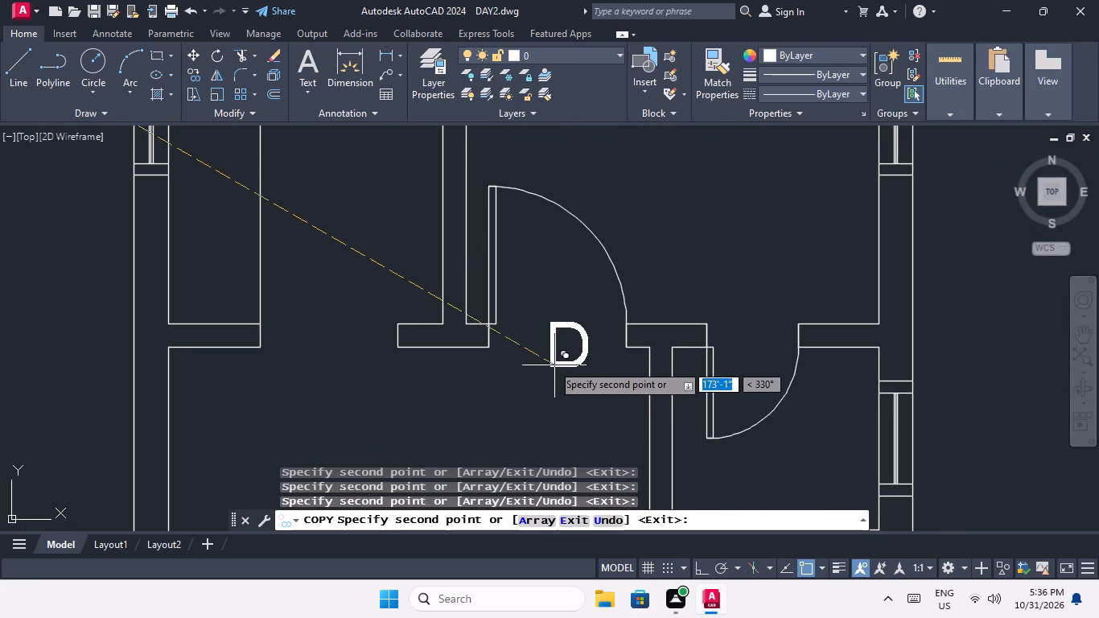
click(541, 344)
Place D copies at the bedroom doors of both bottom-row flats in the second upper-floor plan.
scroll(560, 318, down, 3)
middle_drag(503, 386, 482, 289)
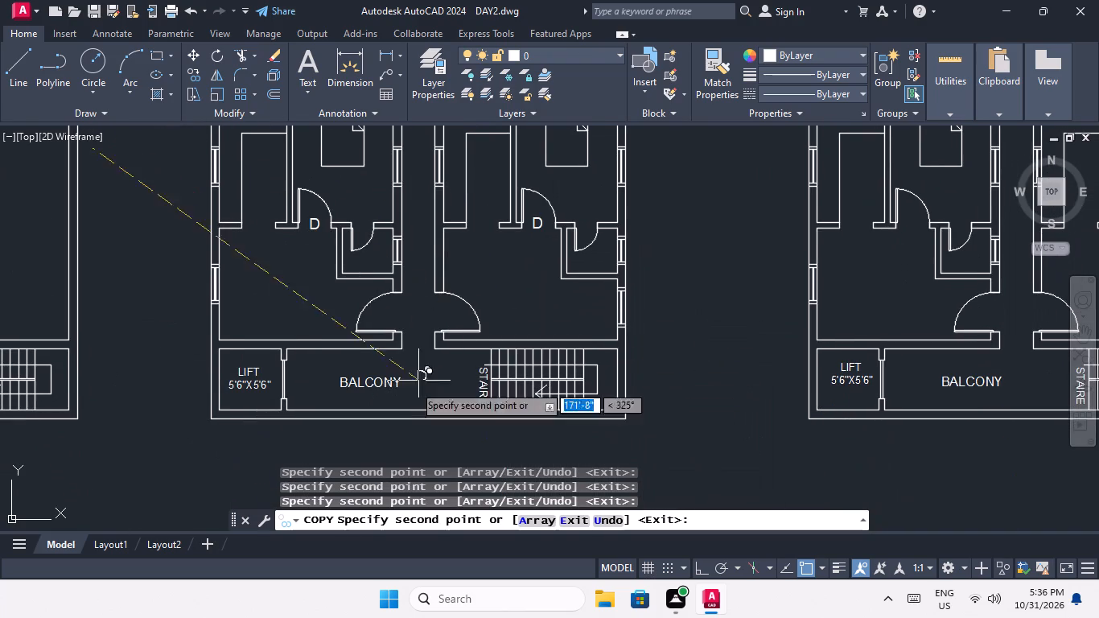
middle_drag(457, 352, 332, 416)
scroll(332, 416, down, 1)
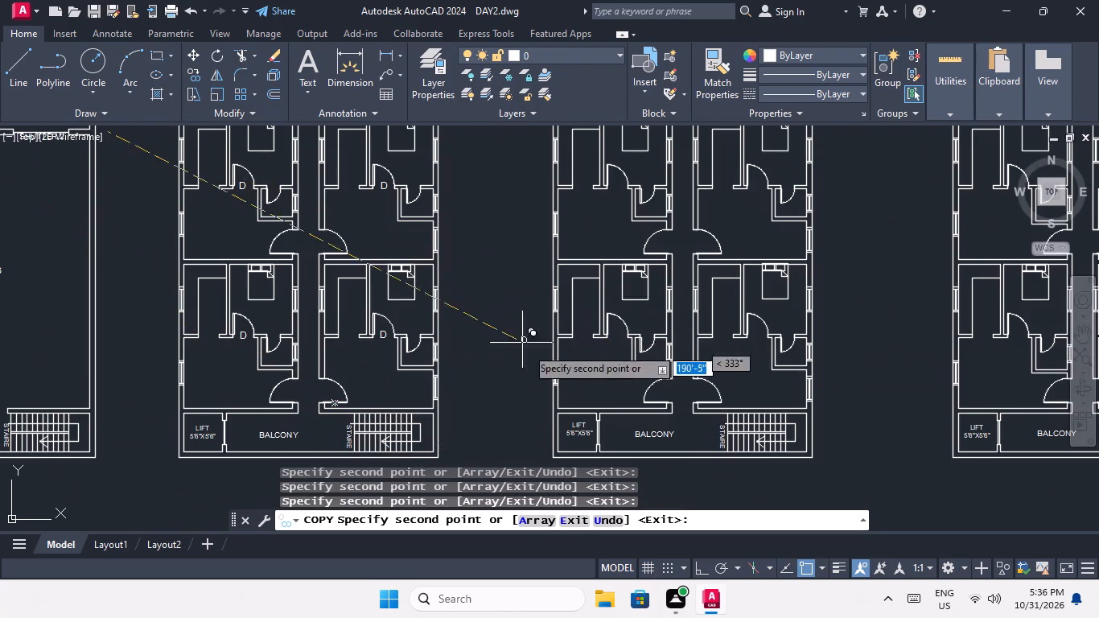
scroll(613, 332, up, 4)
click(624, 357)
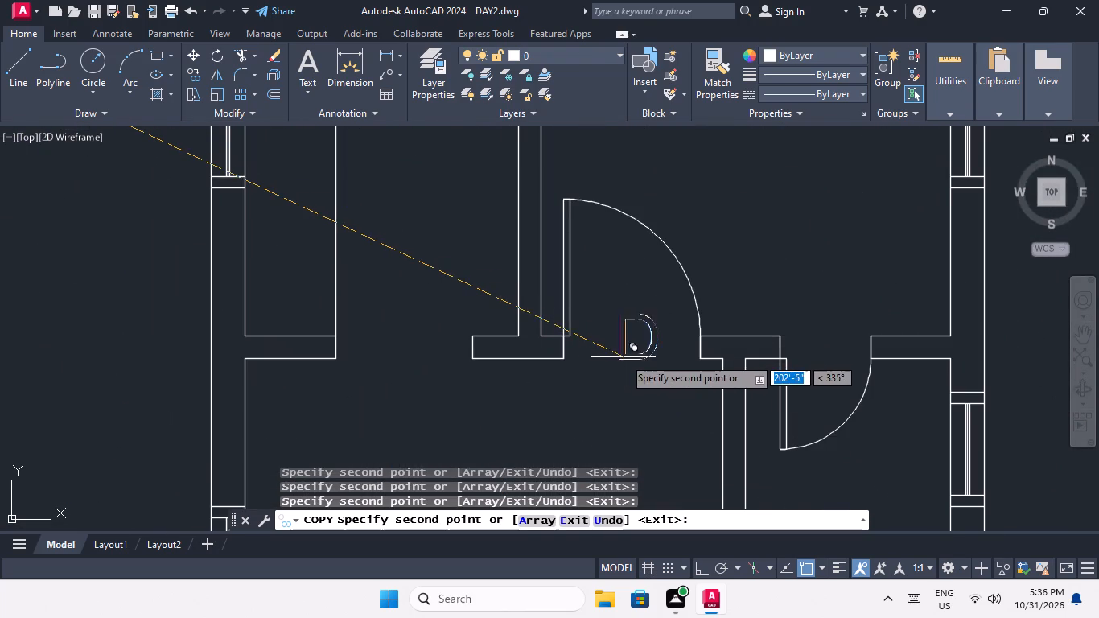
scroll(622, 308, down, 2)
middle_drag(660, 326, 217, 354)
scroll(594, 340, down, 1)
scroll(409, 359, up, 3)
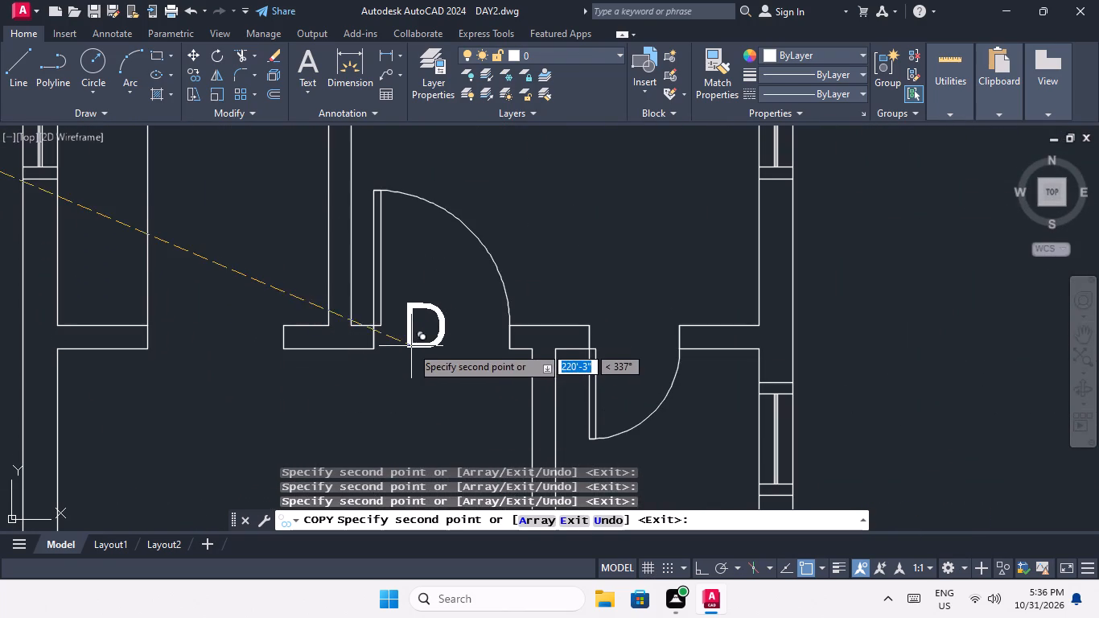
click(437, 350)
Place D copies at the bedroom doors of both third-row flats in the second upper-floor plan.
scroll(451, 305, down, 3)
middle_drag(439, 332, 433, 475)
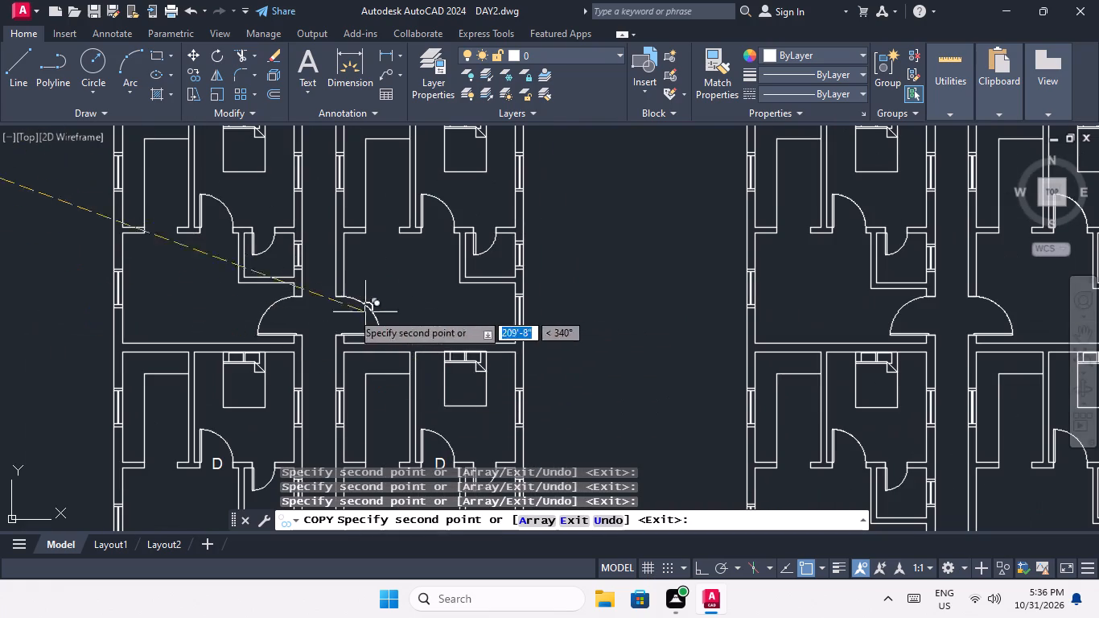
scroll(205, 215, up, 3)
click(237, 286)
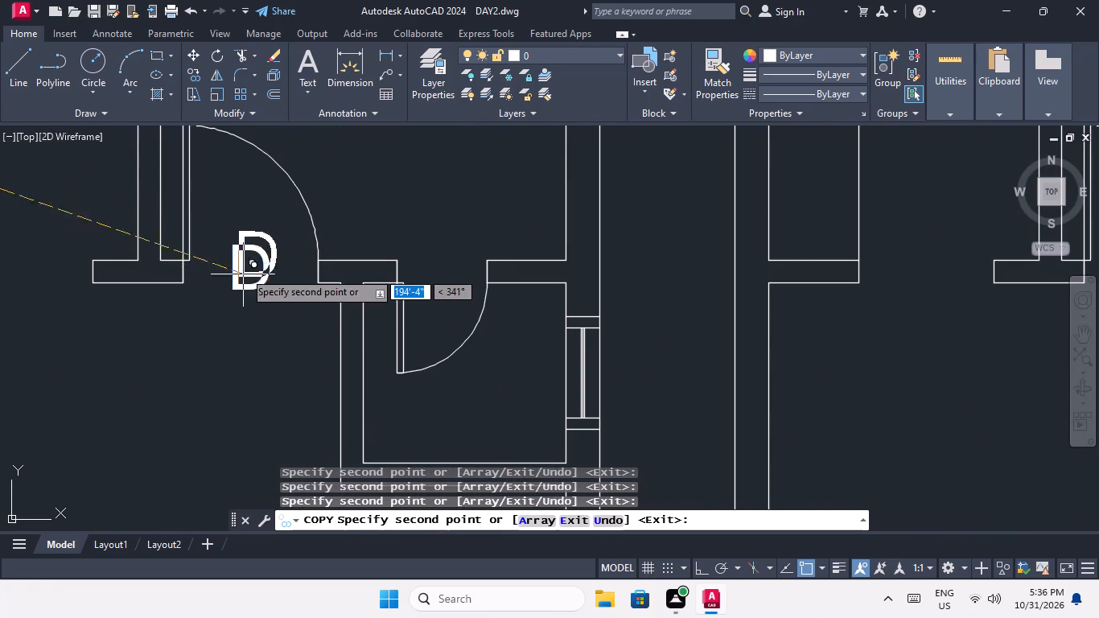
scroll(248, 255, down, 3)
scroll(472, 270, up, 3)
click(465, 251)
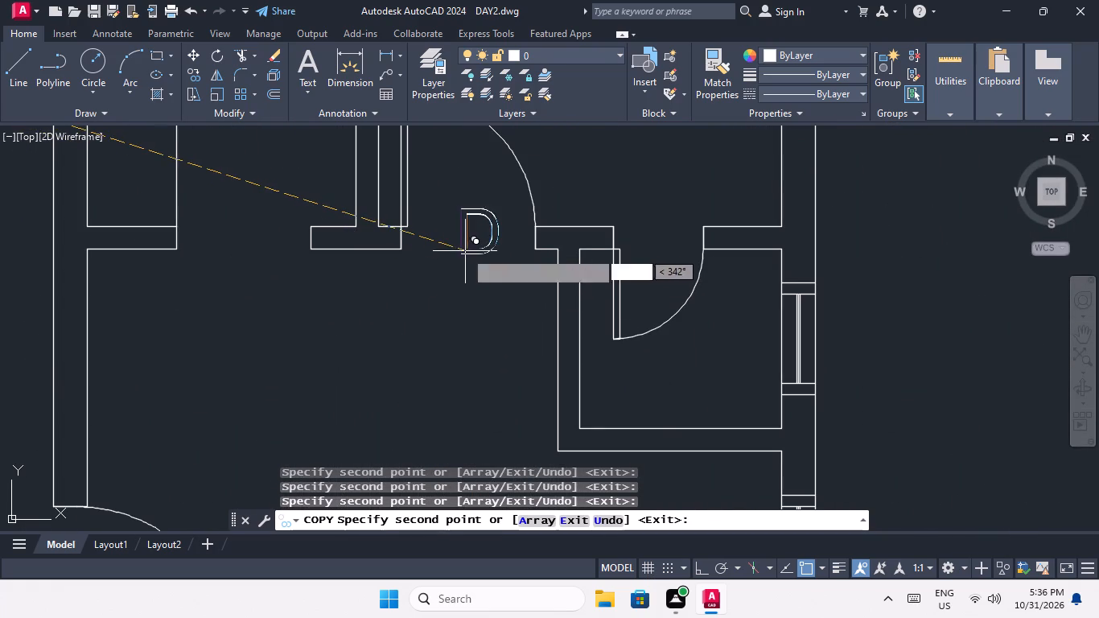
Place D copies at the bedroom doors of both second-row flats in the second upper-floor plan.
scroll(462, 253, down, 3)
middle_drag(433, 303, 447, 462)
middle_drag(328, 273, 332, 344)
scroll(268, 248, up, 3)
click(233, 280)
scroll(254, 267, down, 3)
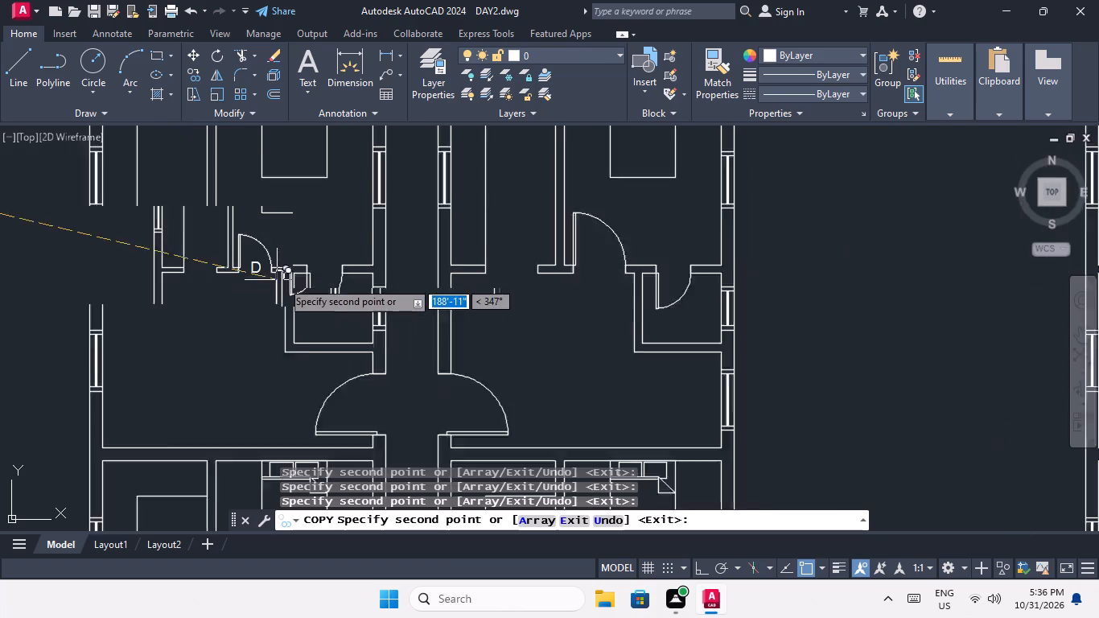
scroll(477, 279, up, 3)
click(448, 257)
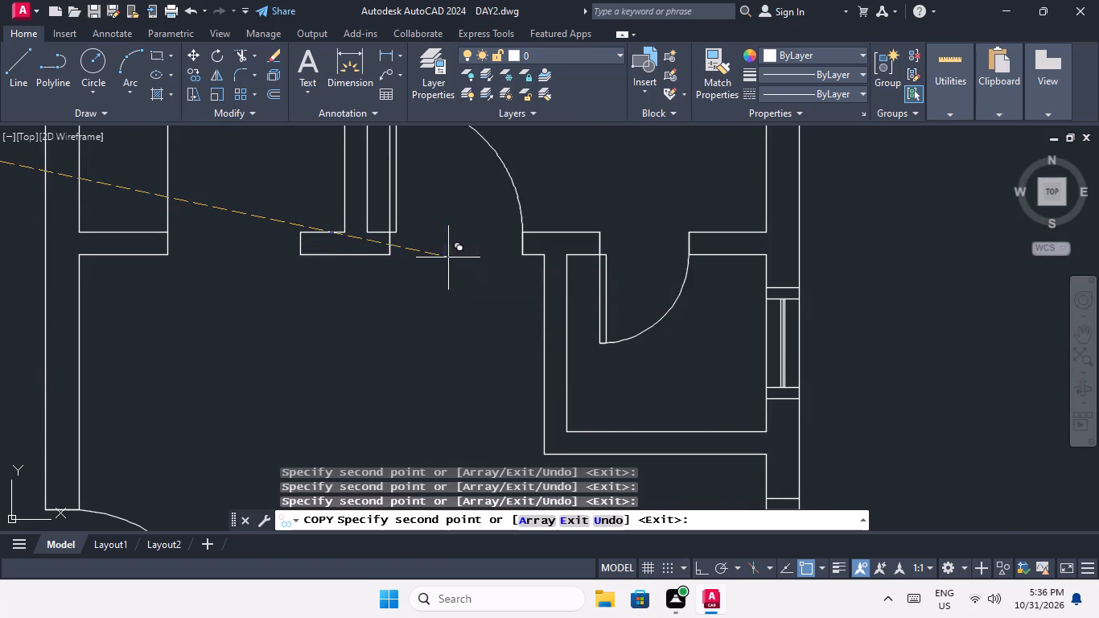
Place D copies at the bedroom doors of both top-row flats in the second upper-floor plan.
scroll(453, 255, down, 3)
middle_drag(414, 314, 451, 458)
middle_drag(317, 218, 331, 348)
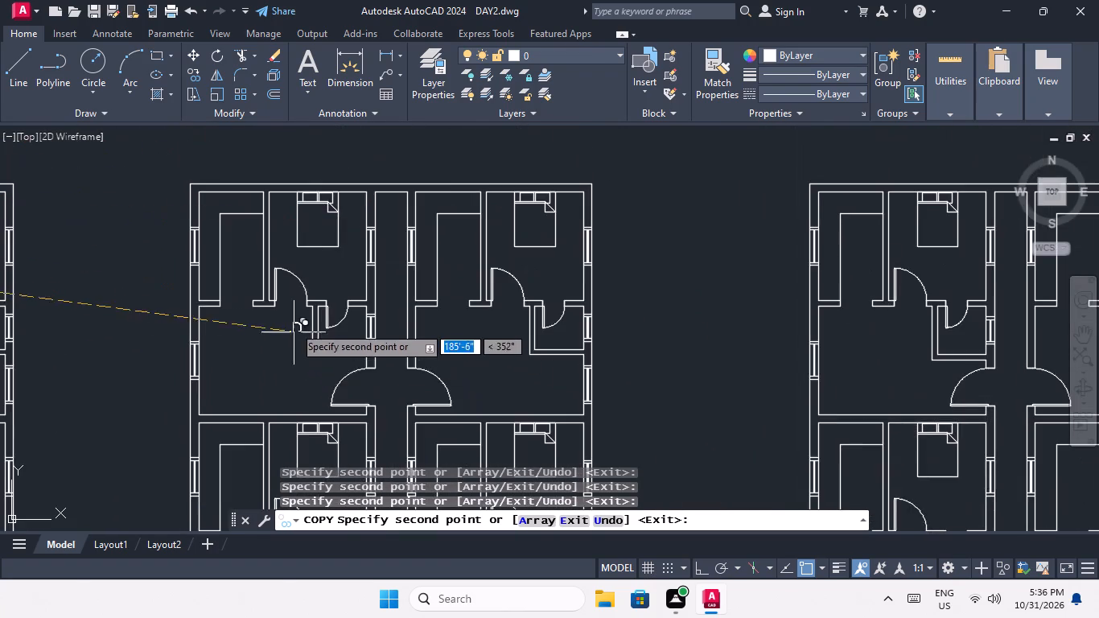
scroll(295, 310, up, 2)
click(282, 299)
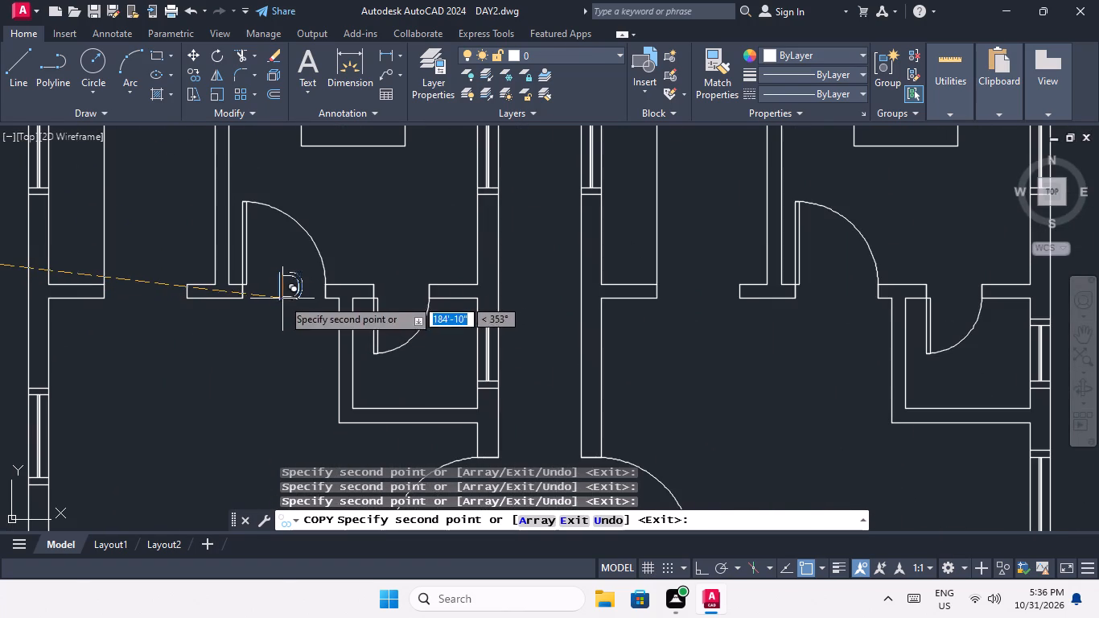
scroll(282, 299, down, 3)
scroll(406, 312, up, 4)
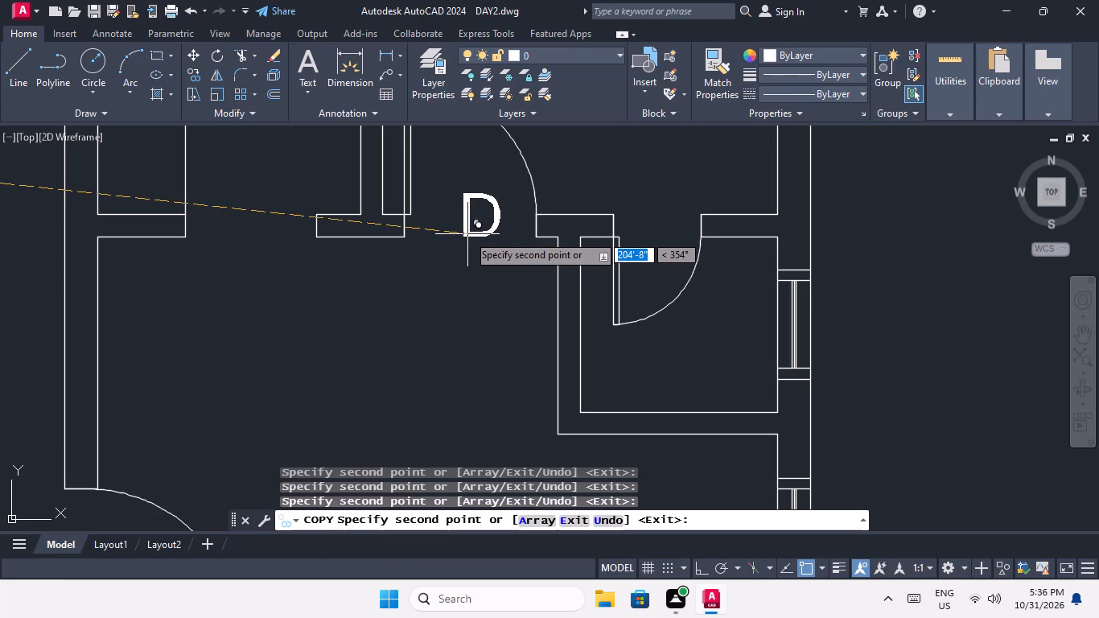
click(468, 238)
Place D copies at the bedroom doors of both top-row flats in the third upper-floor plan.
scroll(468, 236, down, 4)
middle_drag(415, 297, 179, 323)
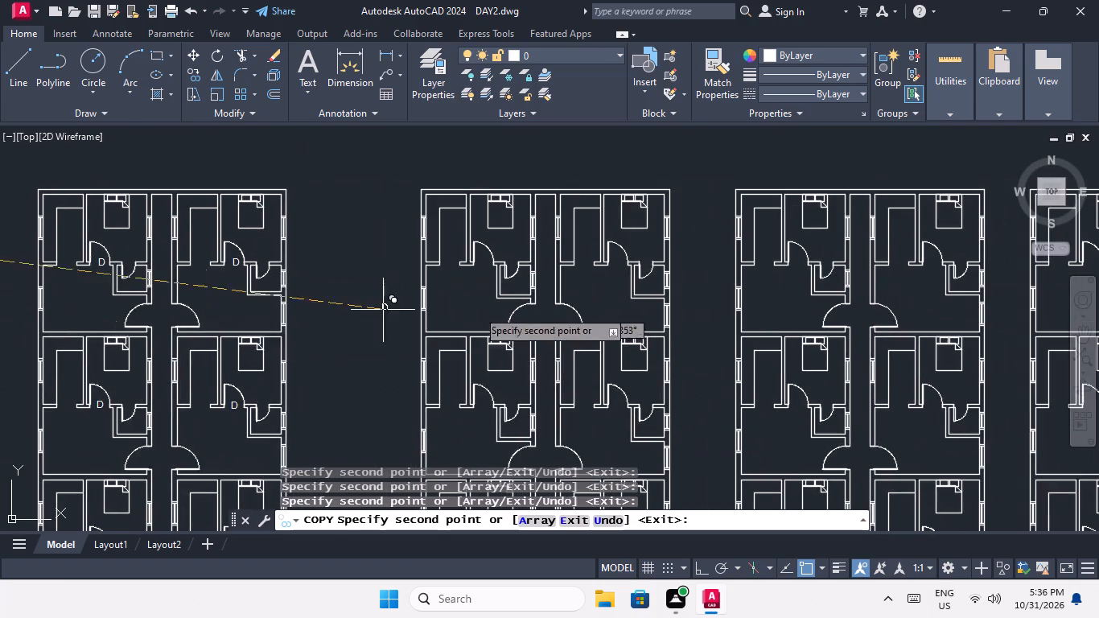
scroll(477, 294, up, 4)
middle_drag(498, 240, 356, 491)
scroll(389, 435, down, 1)
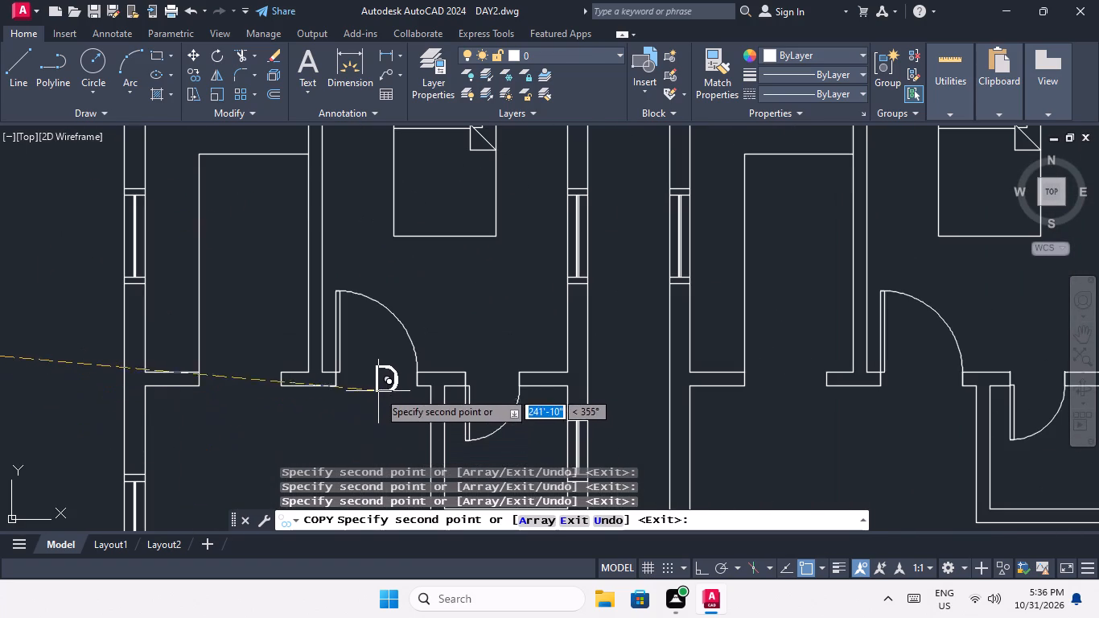
click(373, 385)
scroll(383, 367, down, 4)
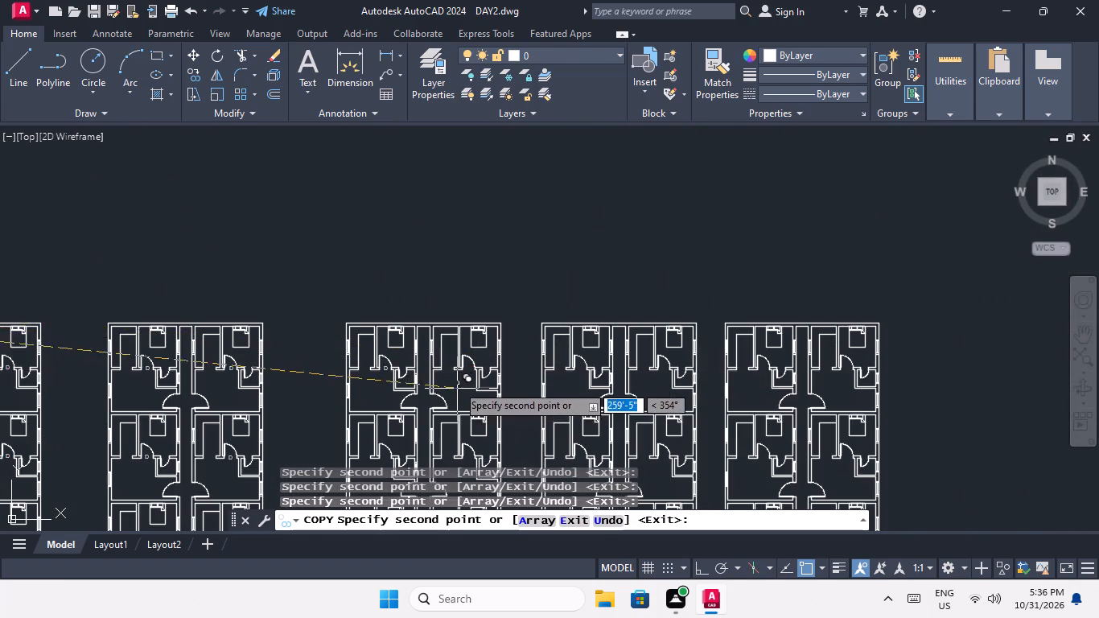
scroll(457, 382, up, 3)
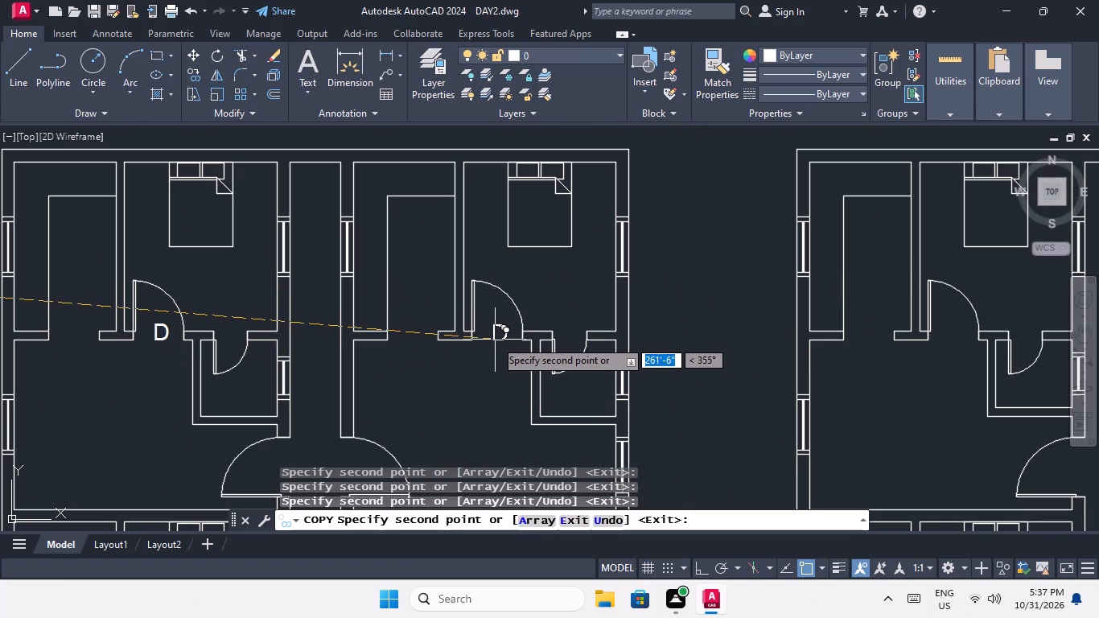
click(496, 340)
Place D copies at the bedroom doors of both second-row flats in the third upper-floor plan.
scroll(503, 323, down, 3)
middle_drag(471, 363, 463, 293)
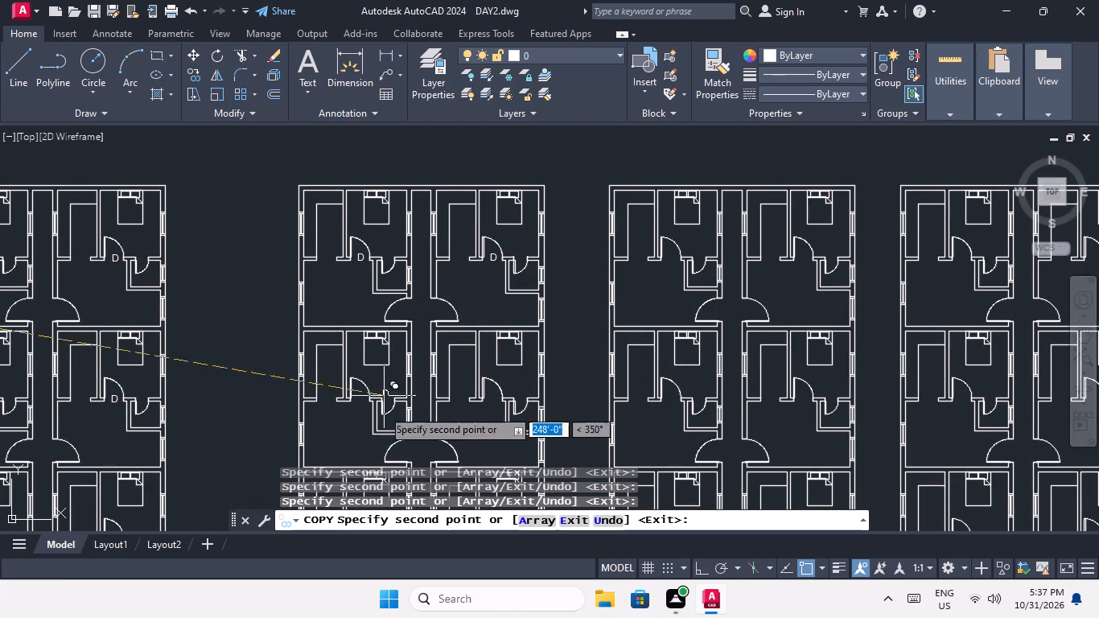
scroll(383, 405, up, 3)
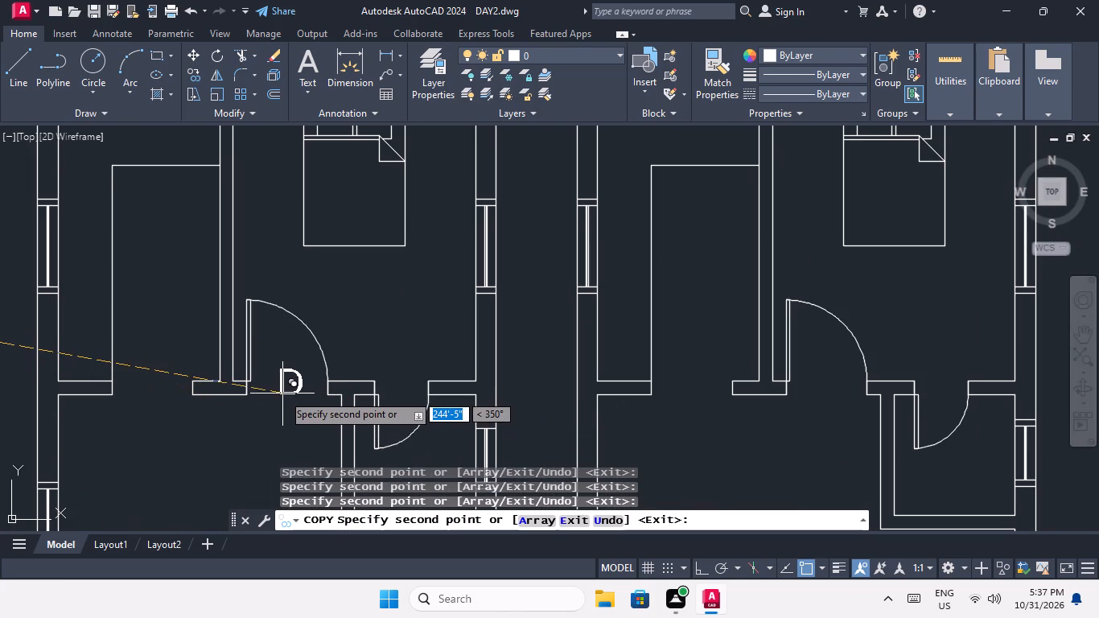
click(283, 395)
scroll(290, 340, down, 3)
scroll(418, 347, up, 3)
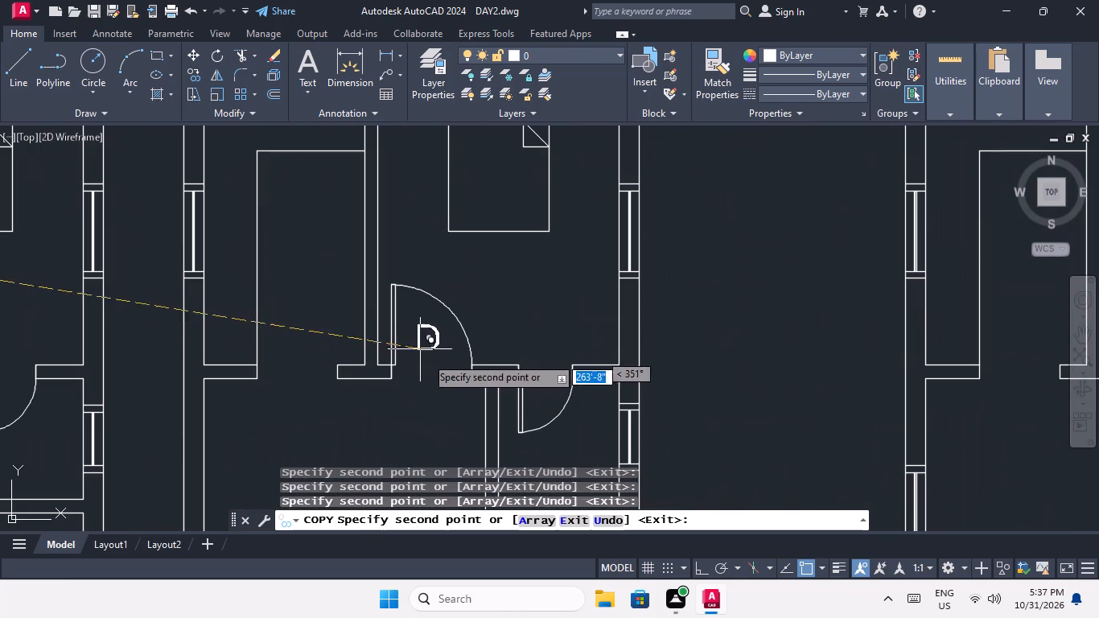
click(429, 378)
Place D copies at the bedroom doors of both third-row flats in the third upper-floor plan.
scroll(414, 335, down, 3)
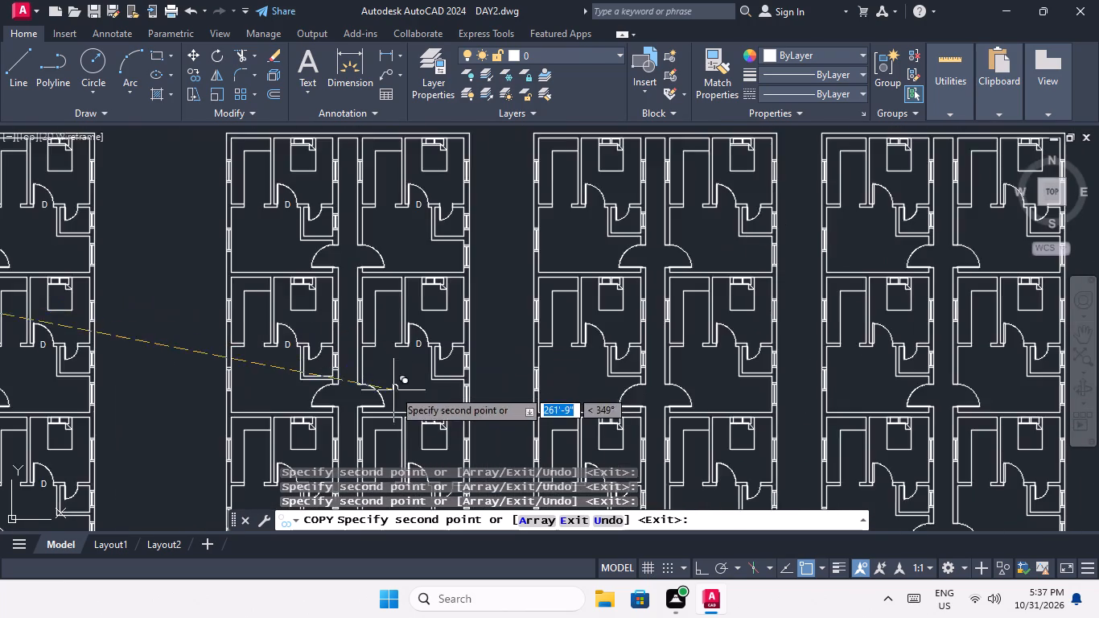
middle_drag(398, 361, 413, 252)
scroll(304, 374, up, 3)
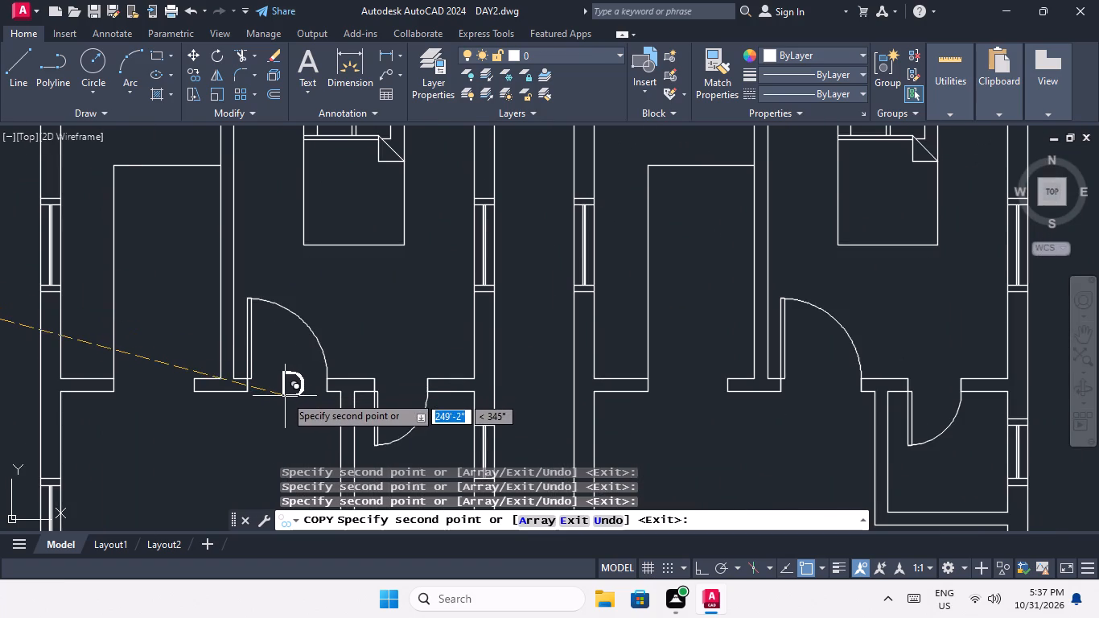
click(285, 394)
scroll(297, 356, down, 3)
scroll(426, 376, up, 4)
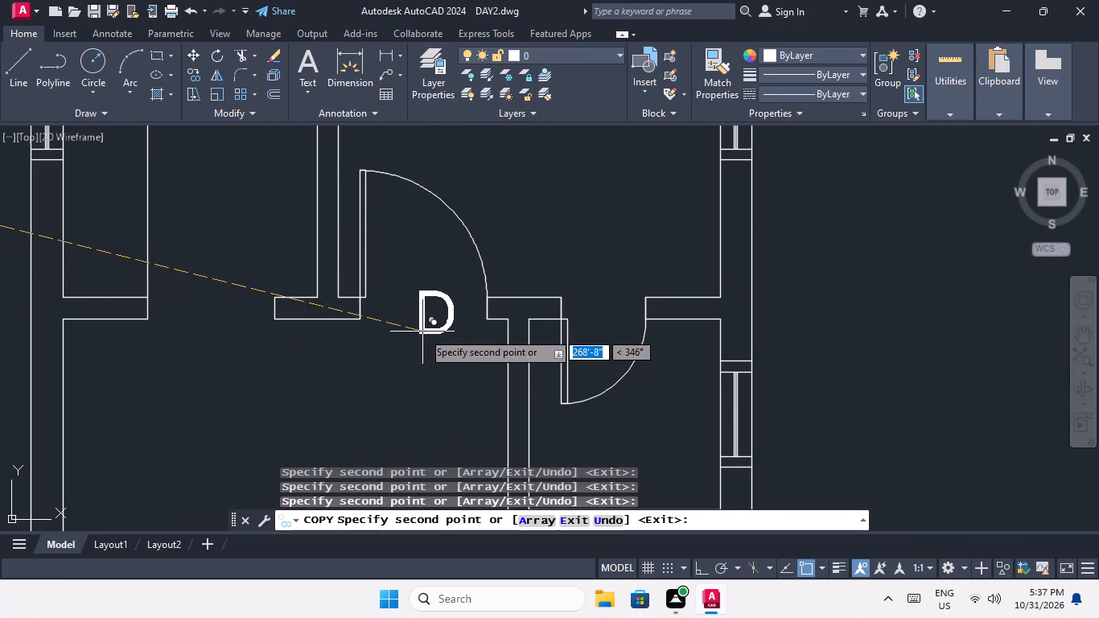
click(418, 324)
Place D copies at the bedroom doors of both bottom-row flats in the third upper-floor plan.
scroll(422, 312, down, 3)
middle_drag(383, 348, 383, 302)
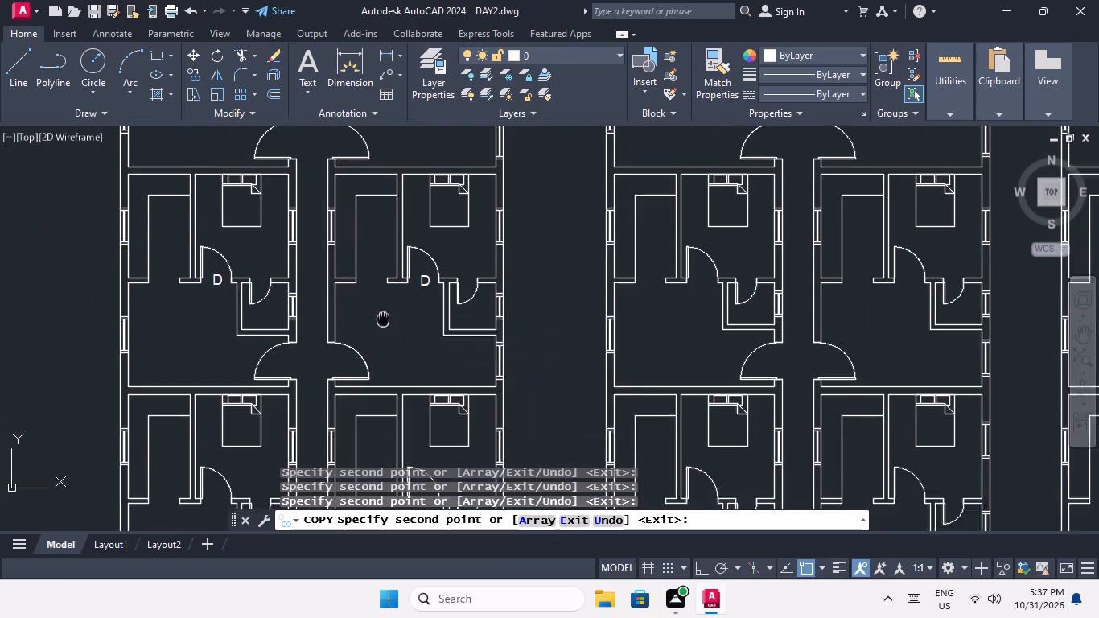
middle_drag(383, 302, 384, 262)
scroll(200, 442, up, 3)
middle_drag(244, 463, 216, 336)
click(224, 343)
scroll(223, 337, down, 3)
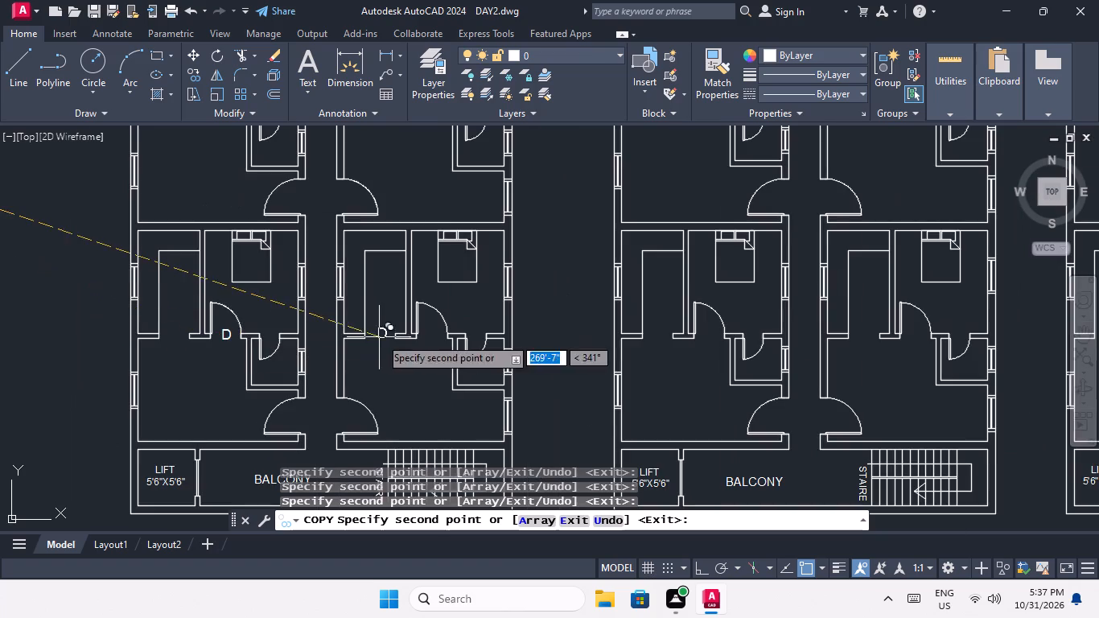
scroll(415, 343, up, 2)
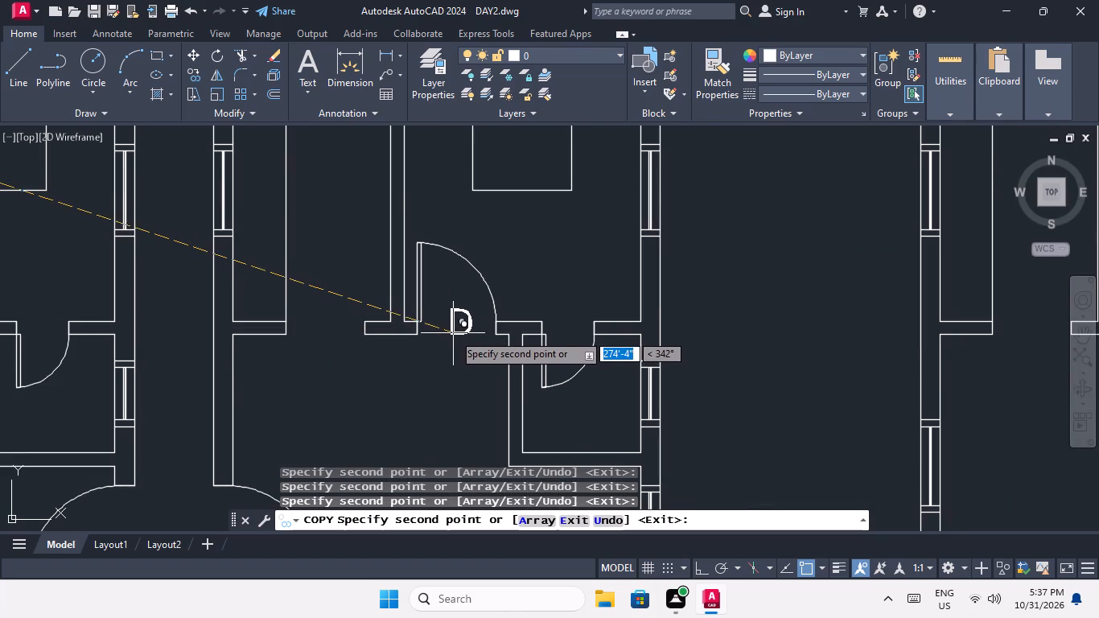
click(453, 334)
Place D copies at the bedroom doors of both bottom-row flats in the fourth upper-floor plan.
scroll(465, 287, down, 3)
middle_drag(444, 330, 245, 352)
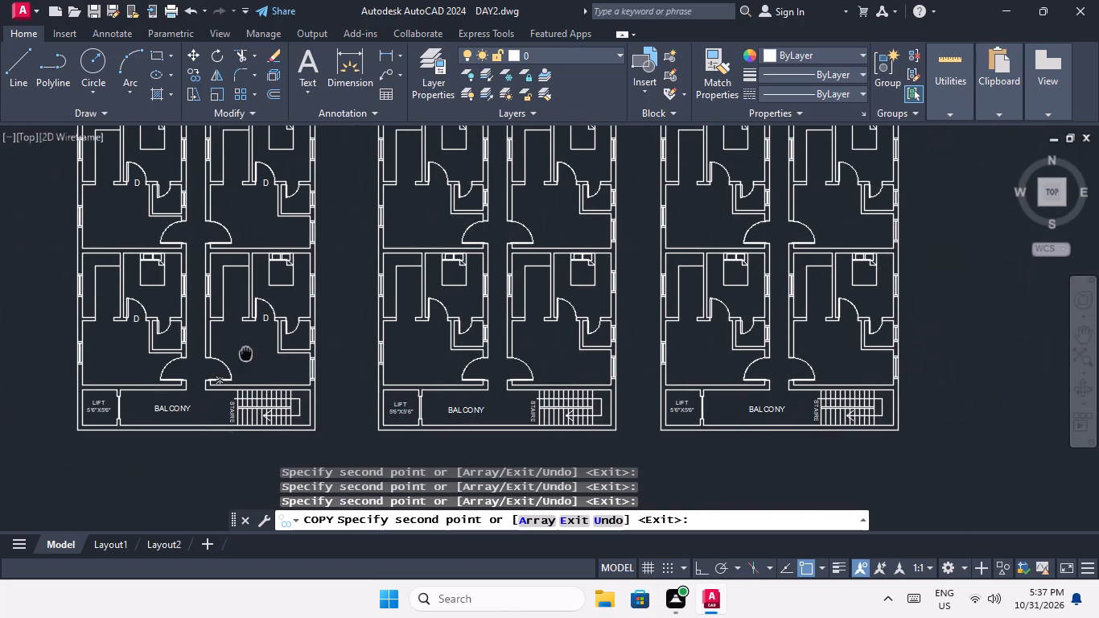
scroll(433, 327, up, 3)
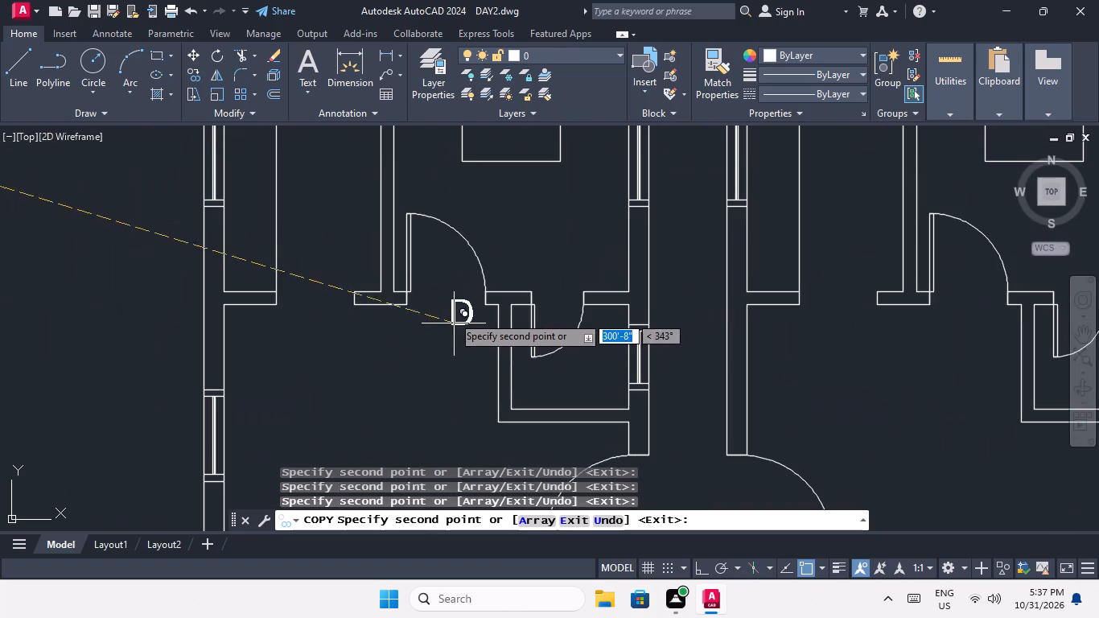
scroll(441, 306, up, 2)
click(441, 303)
scroll(445, 290, down, 3)
middle_drag(453, 319, 181, 332)
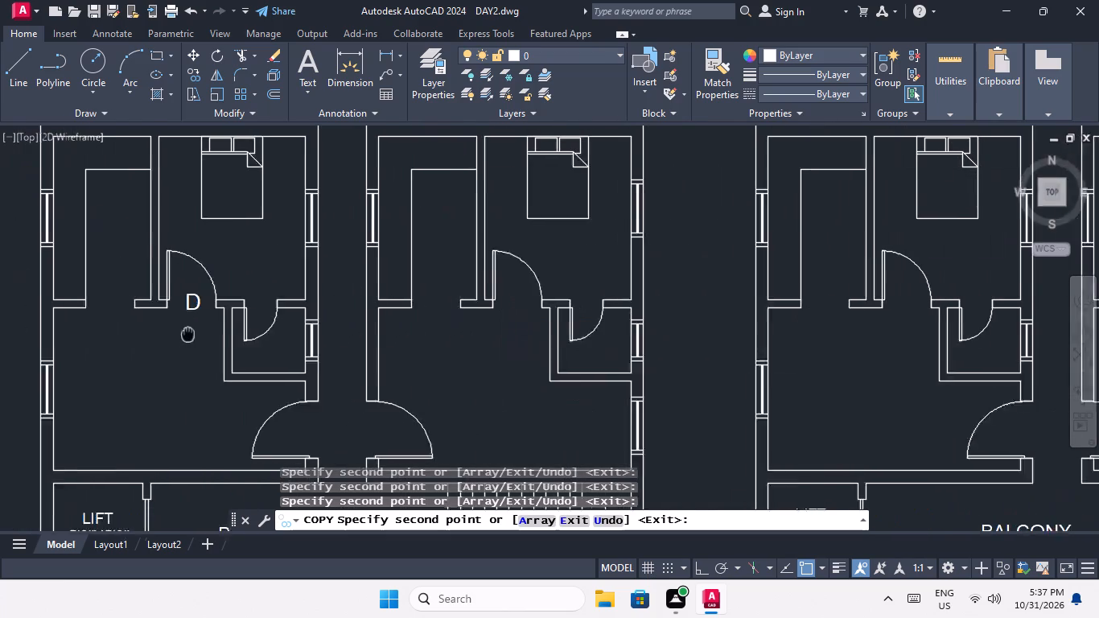
middle_drag(181, 332, 168, 333)
scroll(493, 313, up, 3)
scroll(485, 312, down, 4)
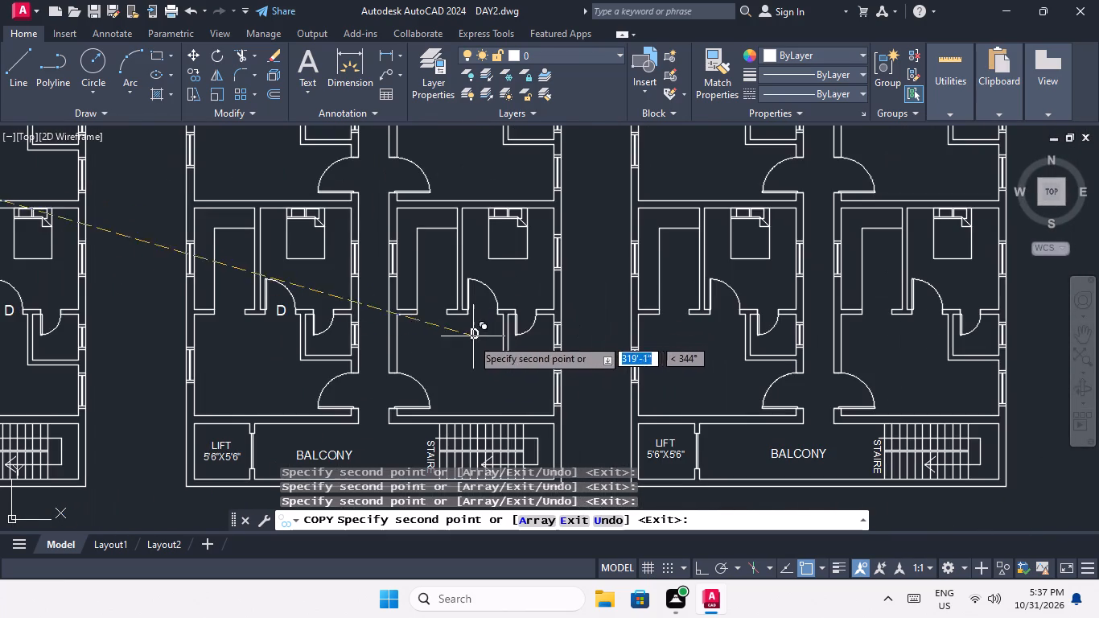
scroll(483, 307, up, 2)
click(475, 323)
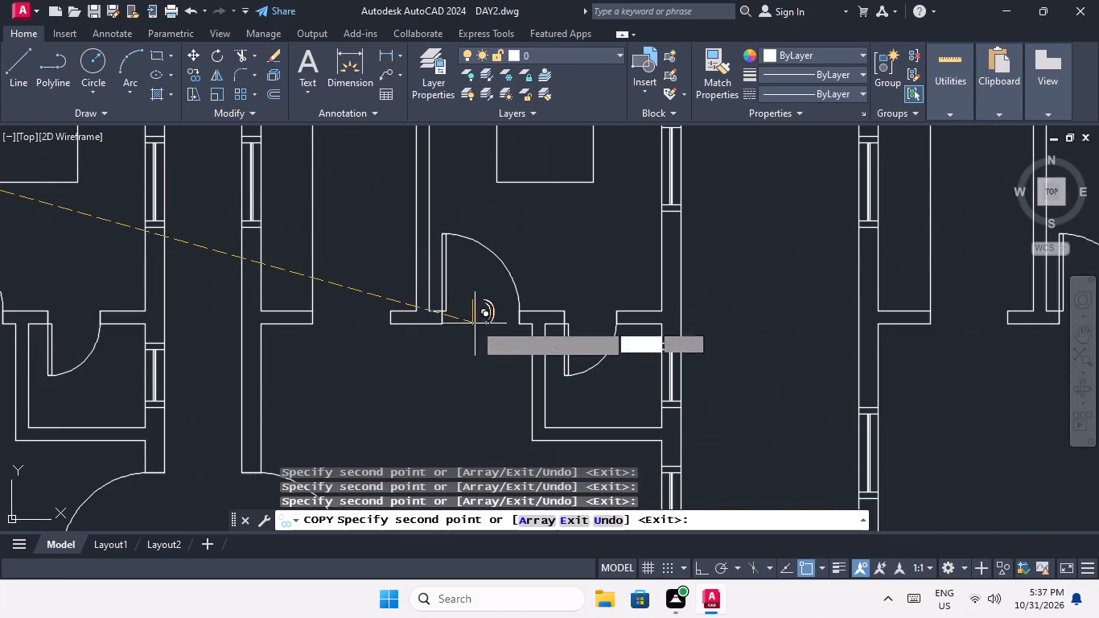
Place D copies at the bedroom doors of both third-row flats in the fourth upper-floor plan.
scroll(475, 323, down, 3)
middle_drag(437, 352, 411, 422)
scroll(325, 264, up, 3)
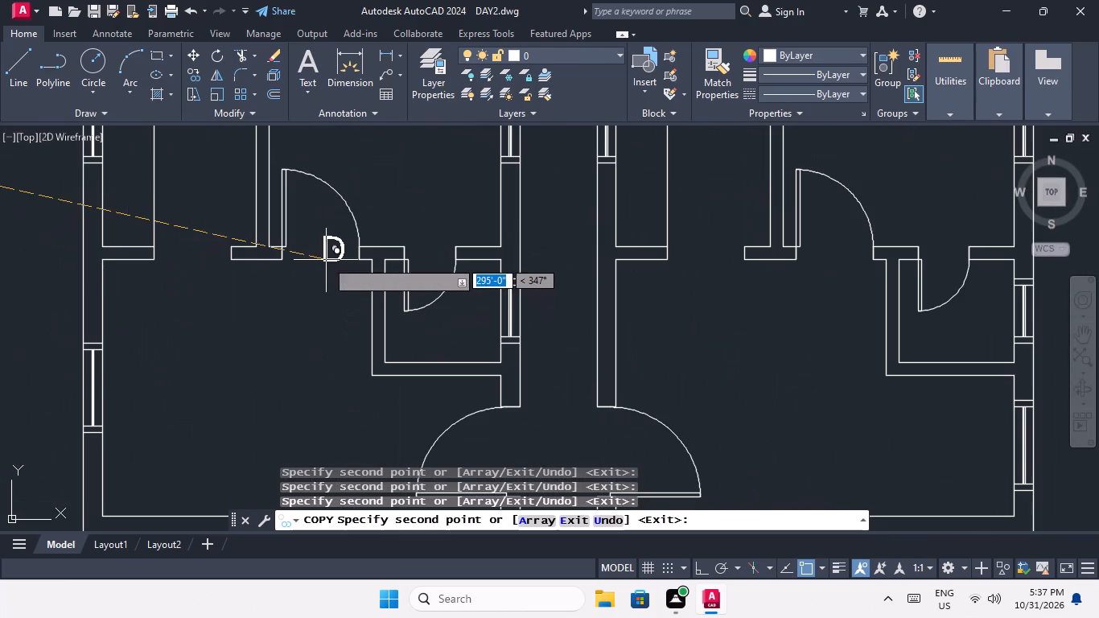
click(318, 257)
scroll(323, 257, down, 2)
scroll(528, 262, up, 3)
click(508, 252)
Place D copies at the bedroom doors of both second-row flats in the fourth upper-floor plan.
scroll(506, 272, down, 3)
middle_drag(493, 328, 472, 433)
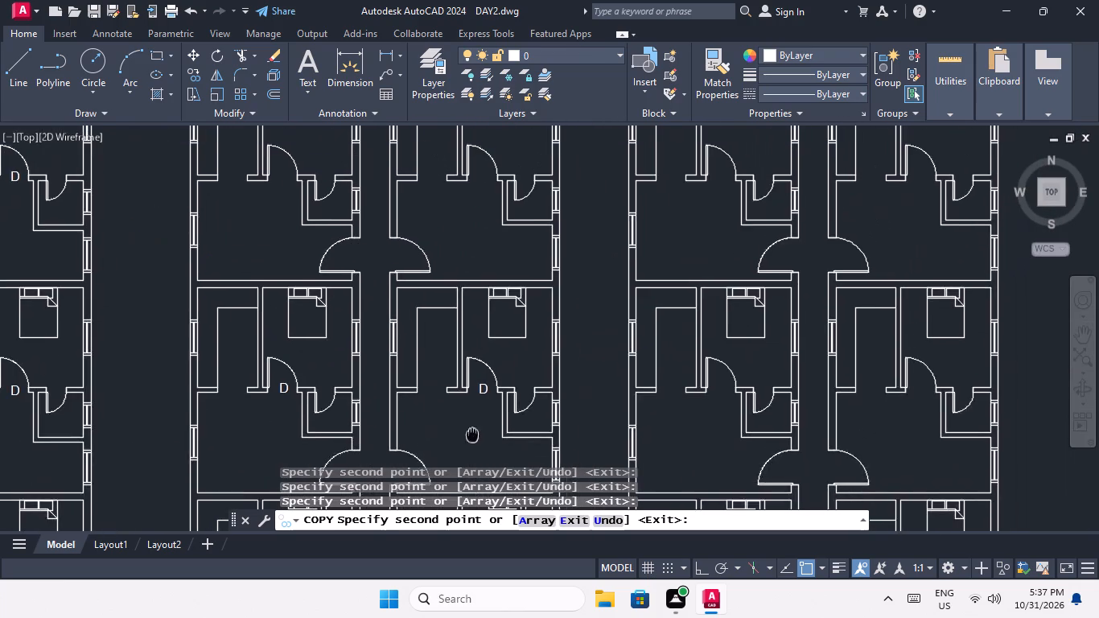
middle_drag(472, 433, 473, 433)
middle_drag(422, 293, 428, 369)
scroll(280, 252, up, 3)
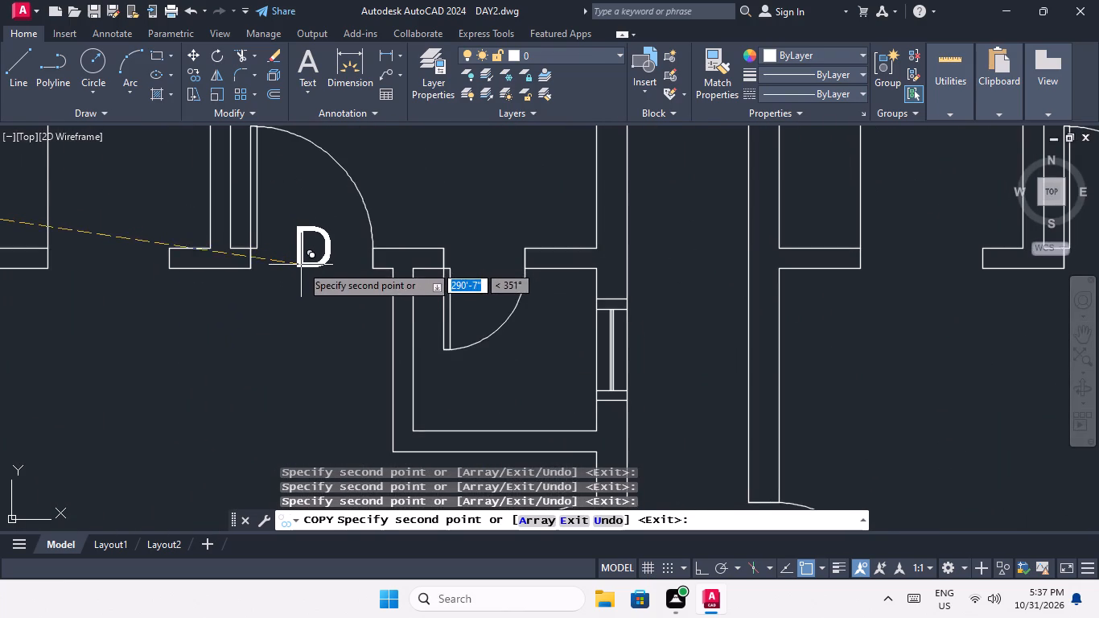
click(304, 267)
scroll(314, 255, down, 3)
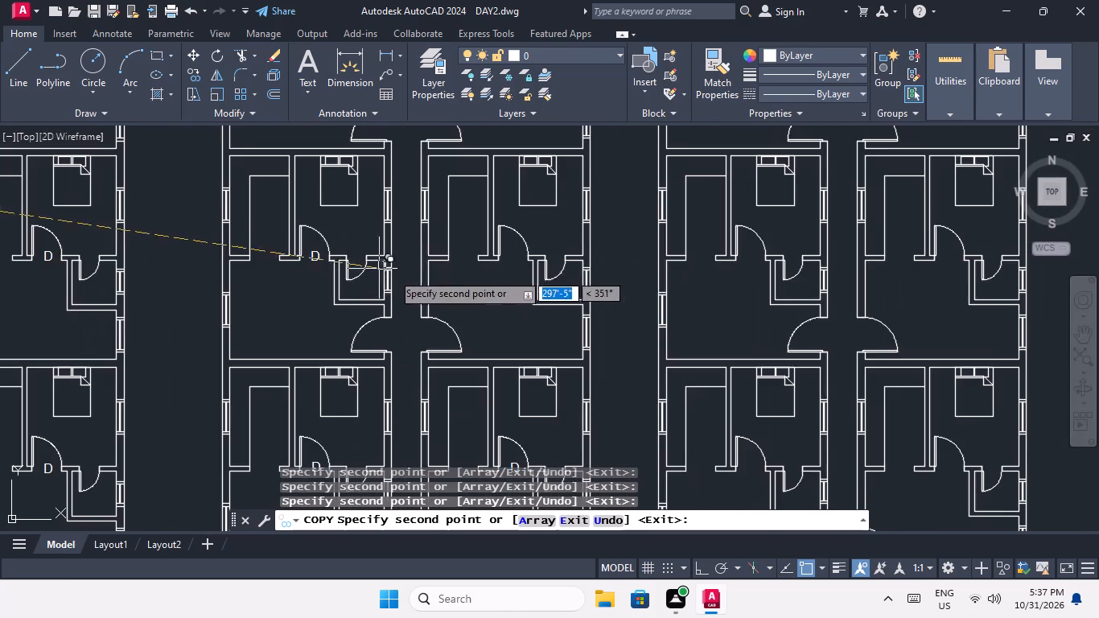
scroll(508, 265, up, 4)
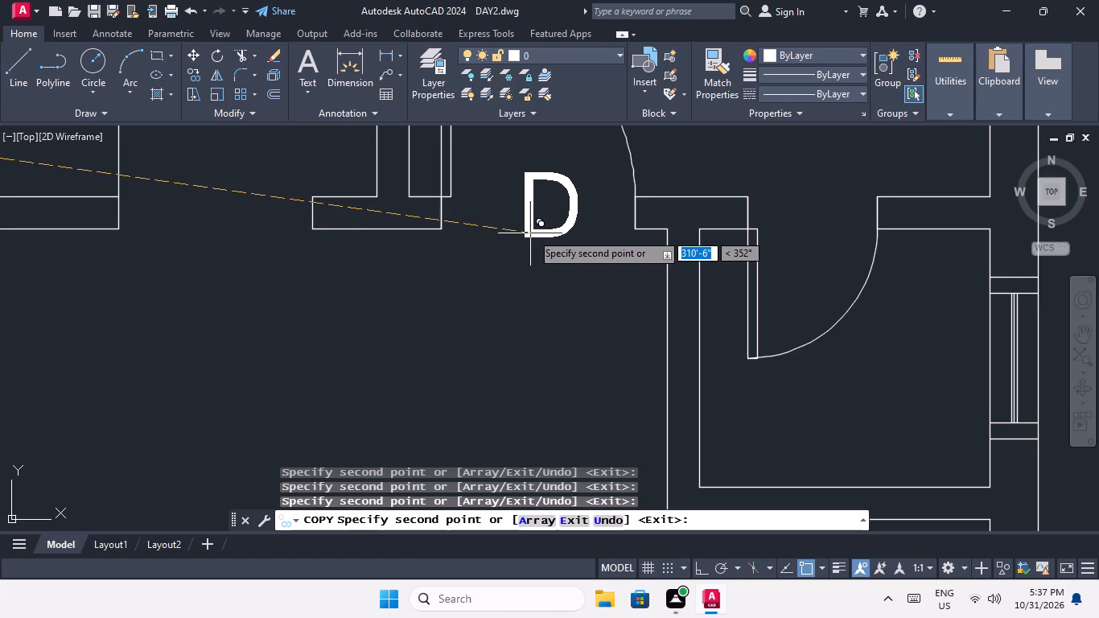
click(530, 231)
Place D copies at the bedroom doors of both top-row flats in the fourth upper-floor plan.
scroll(521, 254, down, 4)
middle_drag(515, 315, 521, 348)
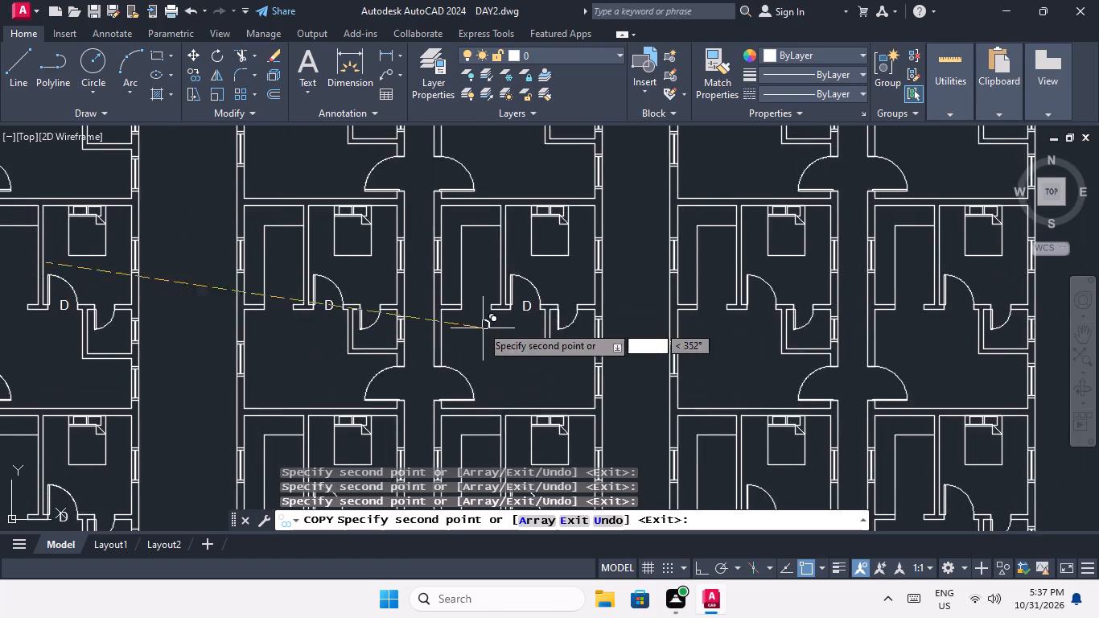
scroll(478, 307, down, 1)
middle_drag(487, 332, 480, 414)
scroll(376, 251, up, 3)
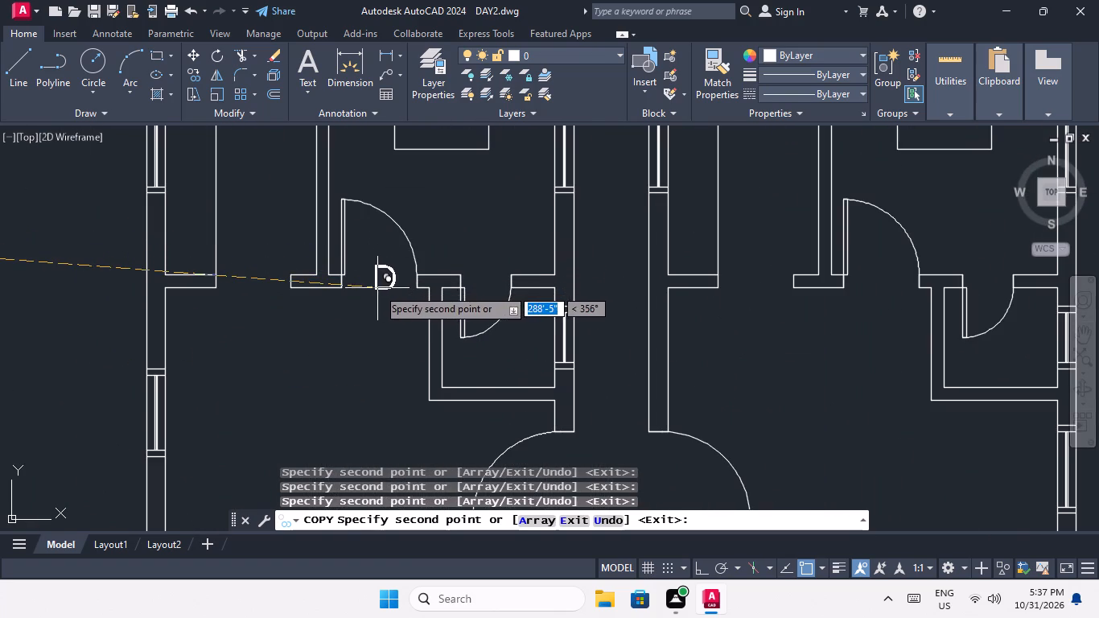
click(377, 288)
scroll(390, 266, down, 2)
scroll(588, 279, up, 3)
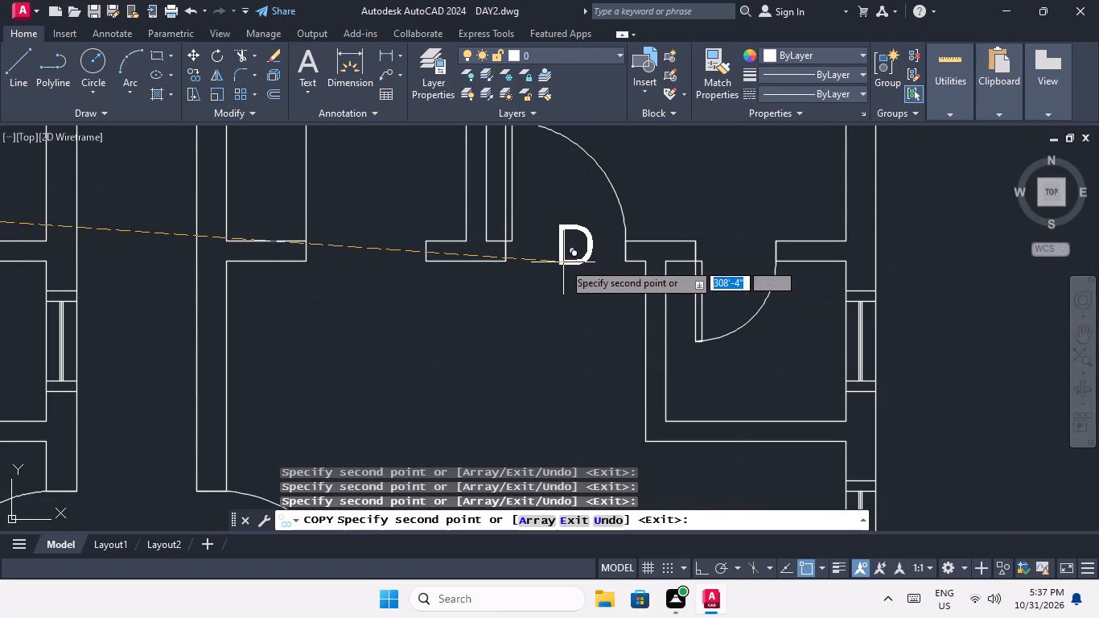
click(563, 262)
Place D copies at the bedroom doors of both top-row flats in the fifth upper-floor plan.
scroll(562, 259, down, 3)
middle_drag(549, 300, 371, 282)
scroll(381, 269, down, 2)
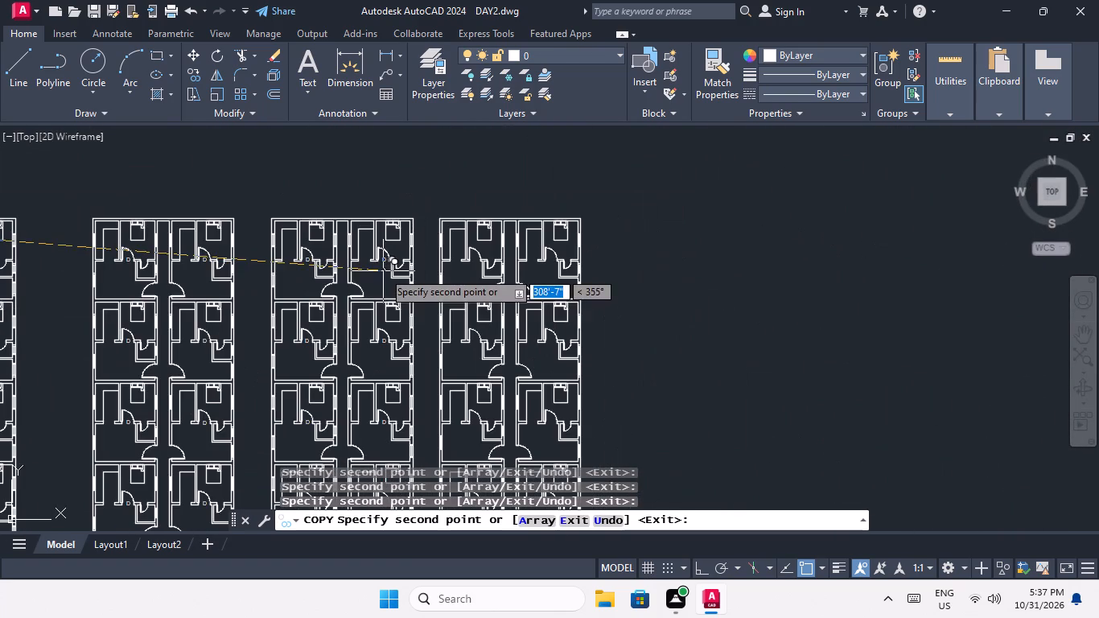
scroll(488, 271, up, 4)
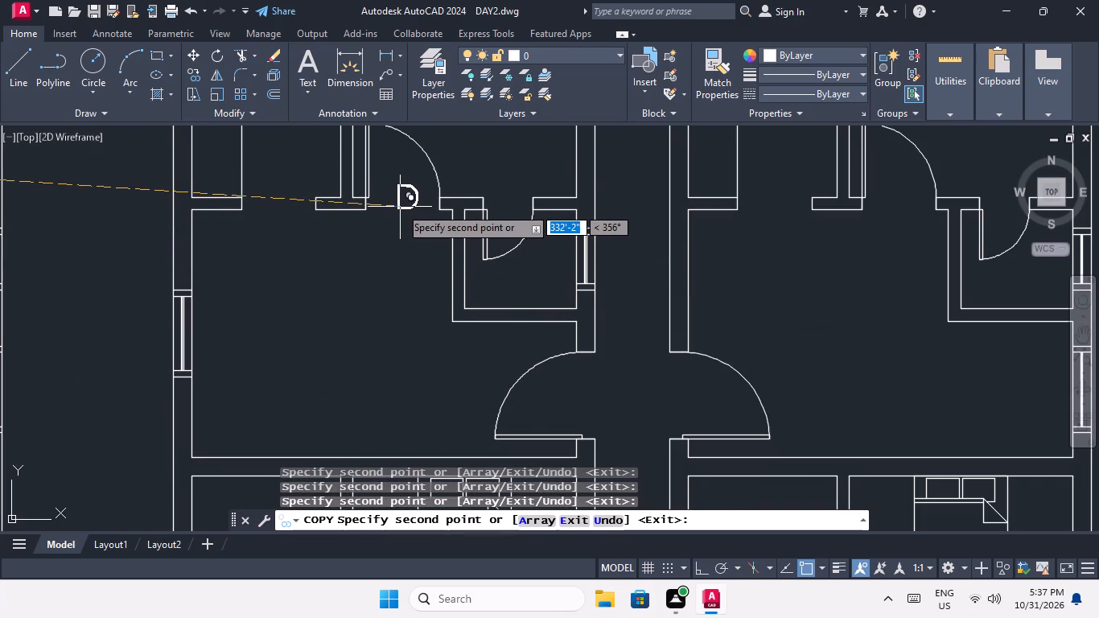
click(400, 207)
middle_drag(698, 241, 223, 262)
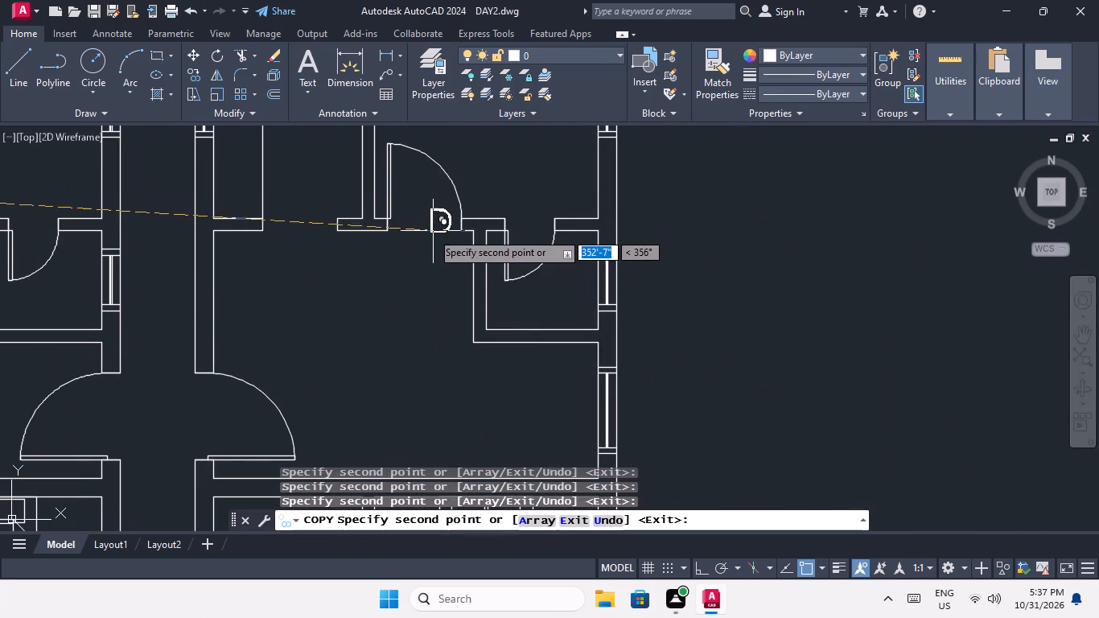
click(422, 230)
Place D copies at the bedroom doors of both second-row flats in the fifth upper-floor plan.
scroll(422, 215, down, 3)
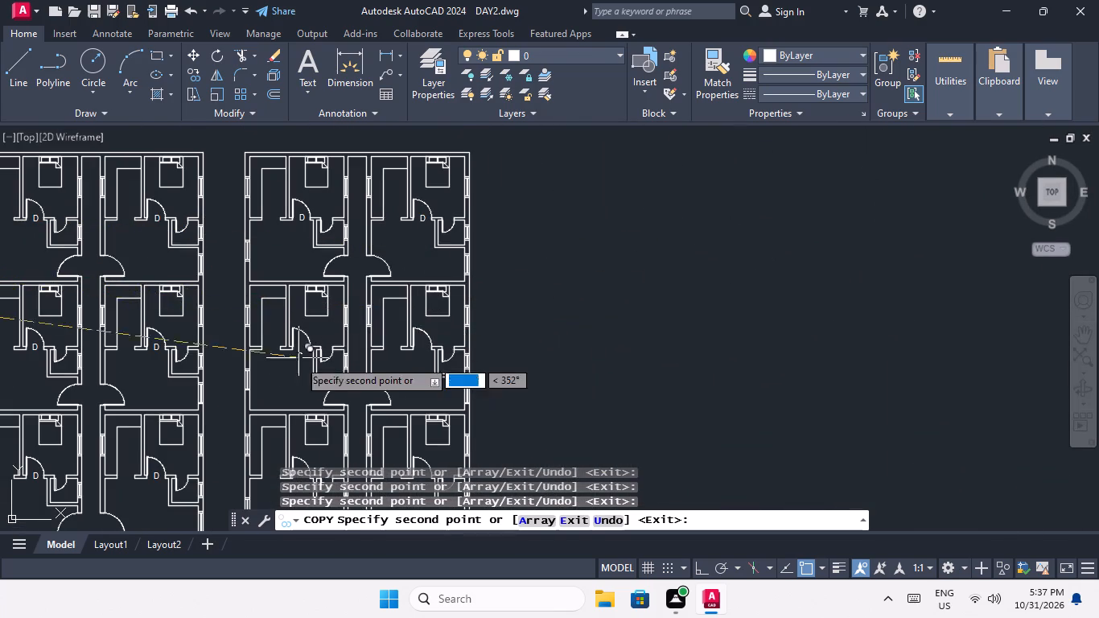
scroll(293, 356, up, 3)
click(315, 336)
scroll(327, 294, down, 2)
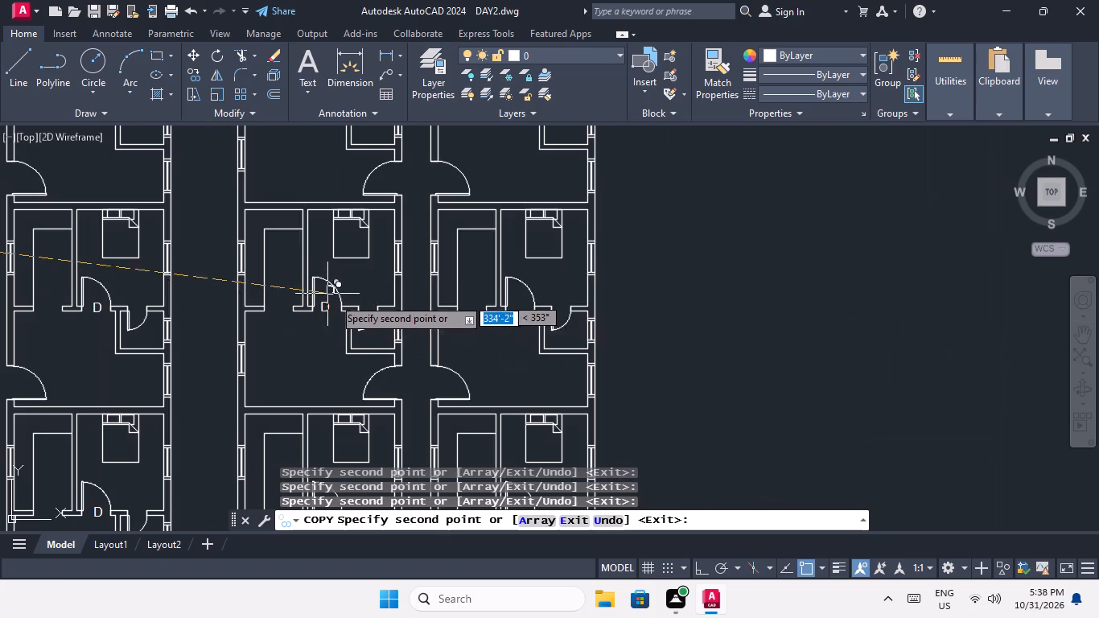
scroll(526, 310, up, 3)
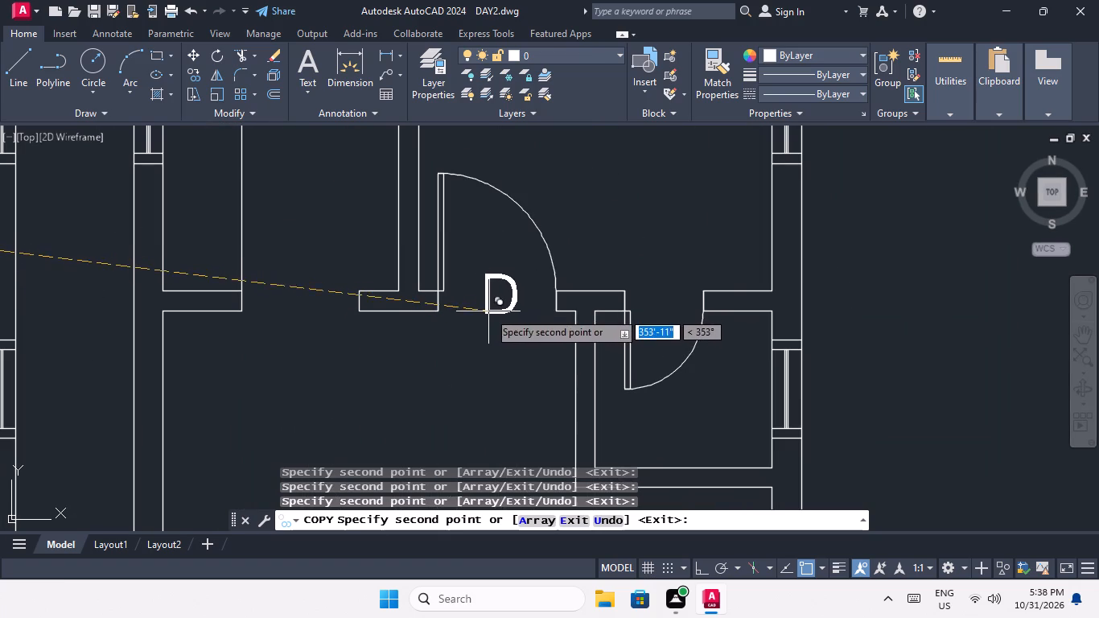
click(488, 311)
Place D copies at the bedroom doors of both third-row flats in the fifth upper-floor plan.
scroll(505, 262, down, 3)
middle_drag(490, 351, 490, 260)
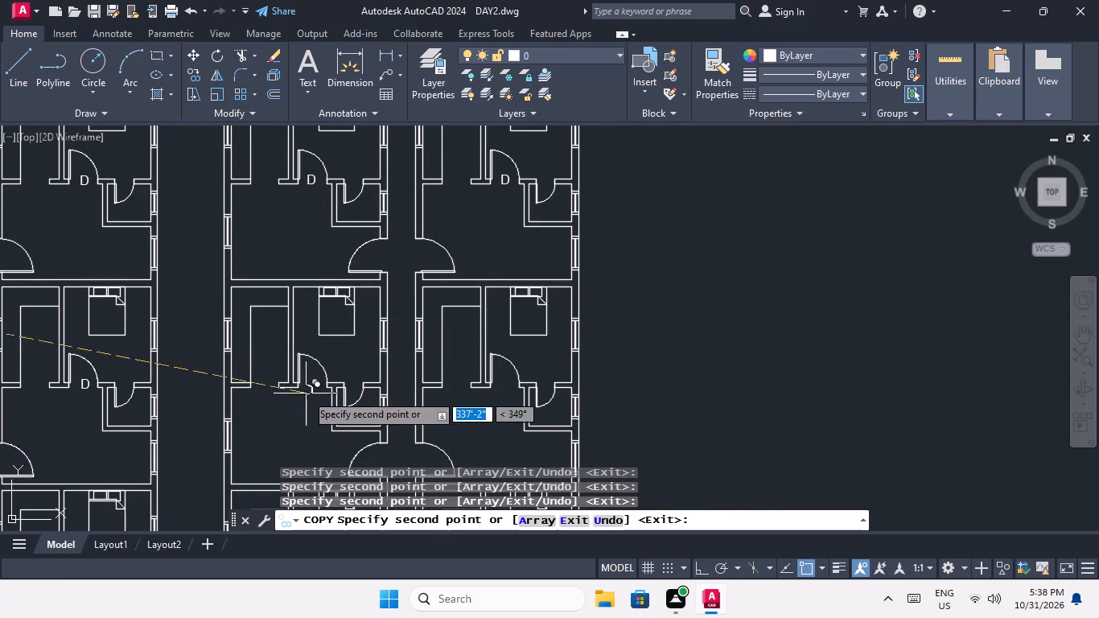
scroll(306, 393, up, 3)
click(324, 379)
scroll(334, 353, down, 3)
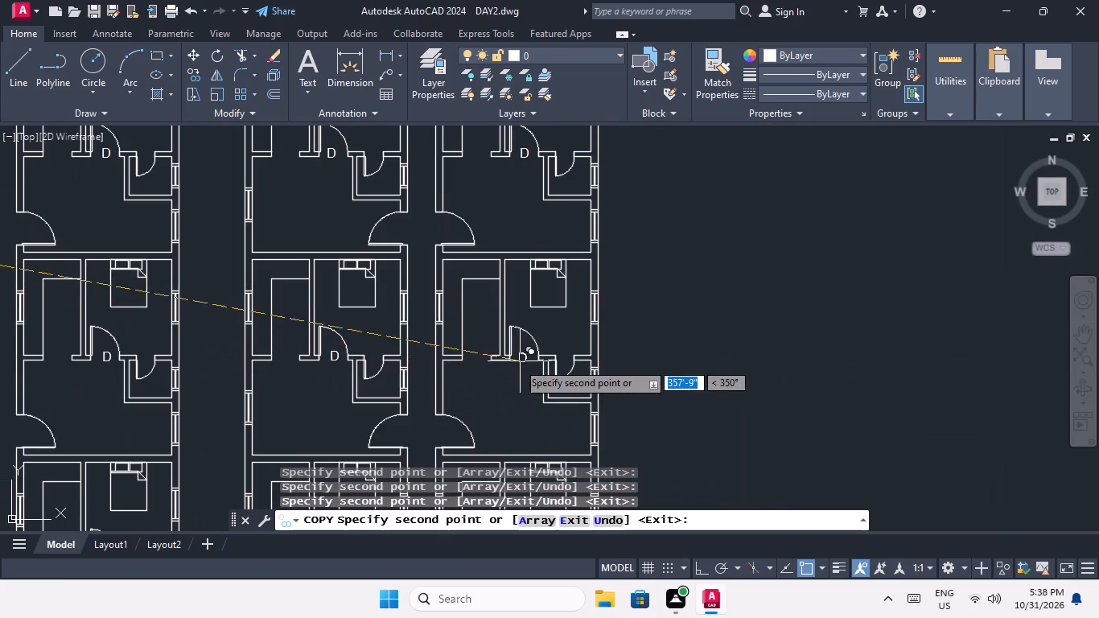
scroll(519, 362, up, 3)
click(525, 356)
Place D copies at the bedroom doors of both bottom-row flats in the fifth upper-floor plan and end the copying.
scroll(537, 336, down, 3)
middle_drag(483, 391, 474, 294)
middle_drag(410, 413, 411, 307)
scroll(348, 339, up, 3)
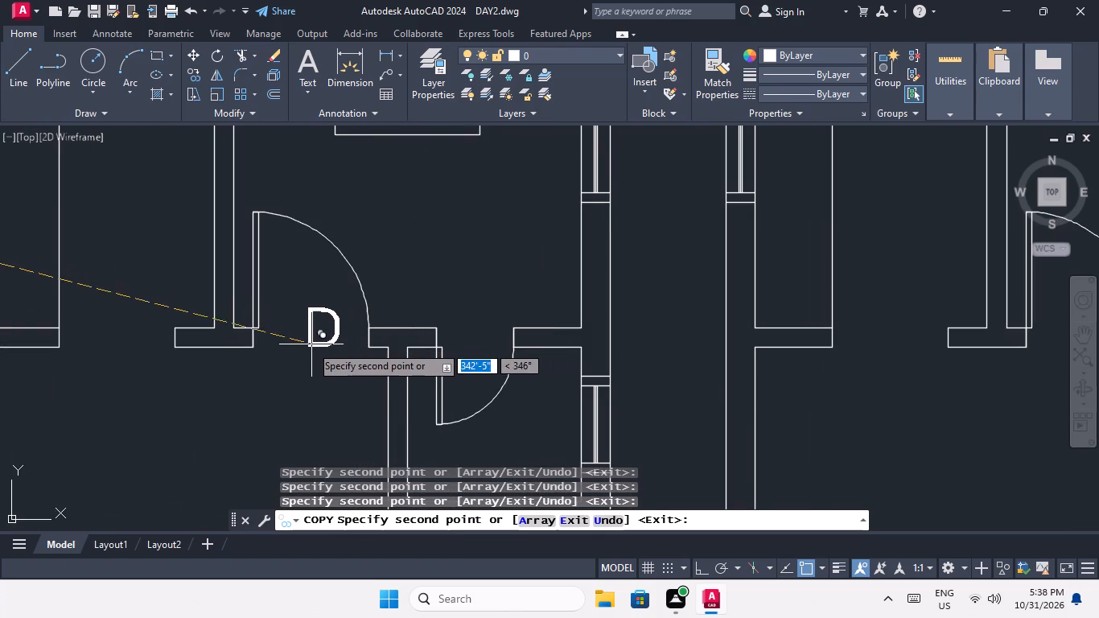
click(309, 348)
scroll(306, 341, down, 3)
scroll(496, 344, up, 2)
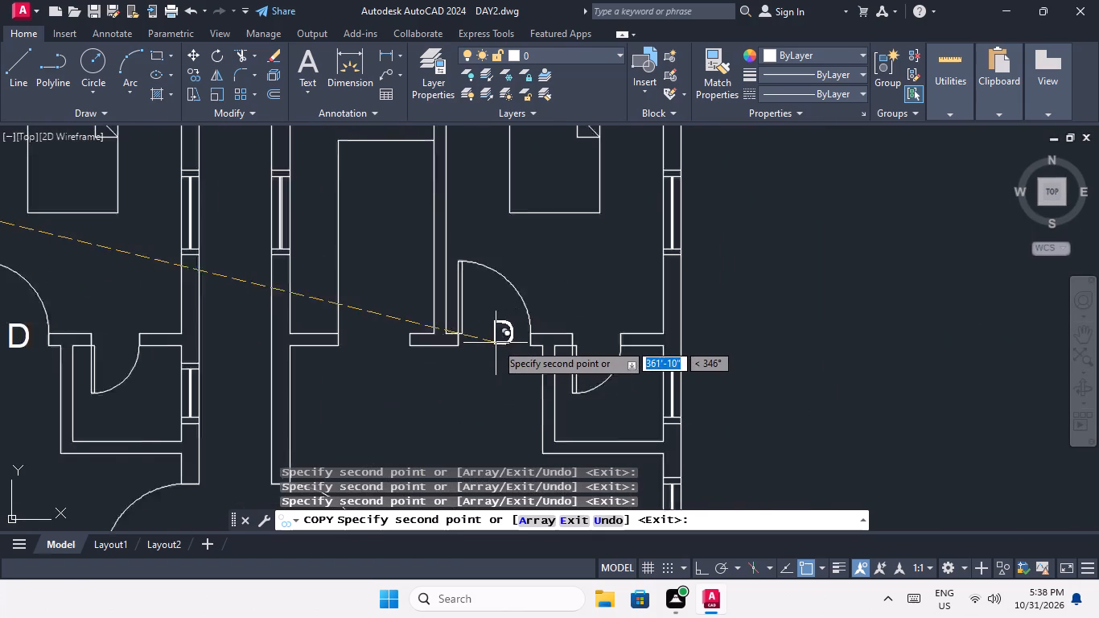
scroll(496, 343, up, 1)
click(487, 348)
scroll(497, 292, down, 3)
middle_drag(459, 369, 459, 284)
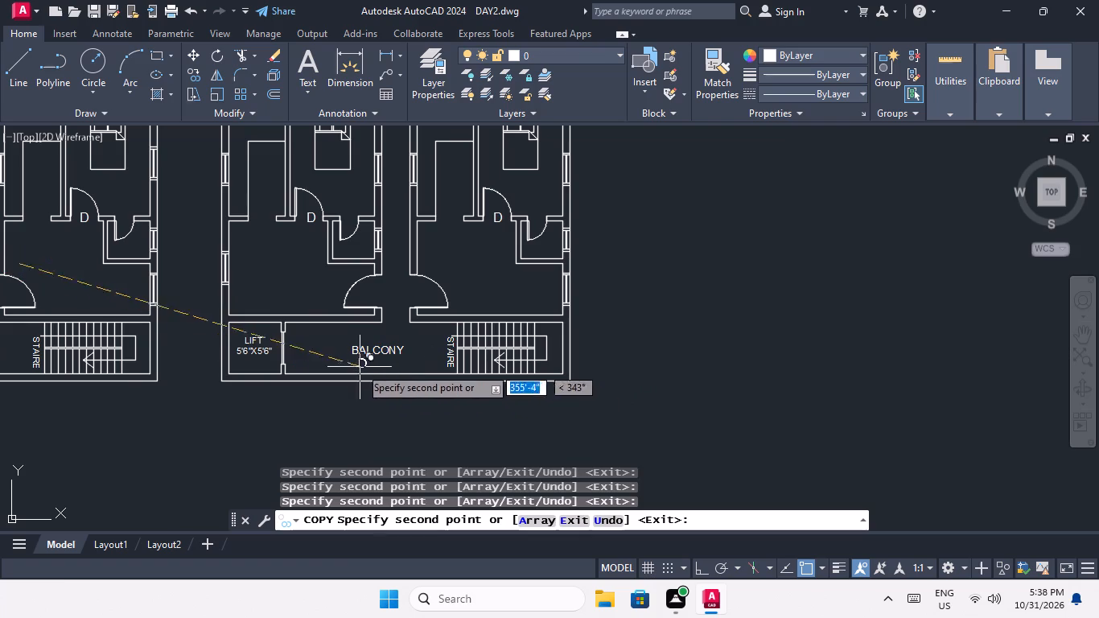
key(Escape)
key(Escape)
Change the spare D text outside the ground-floor plan to D1.
scroll(400, 352, down, 4)
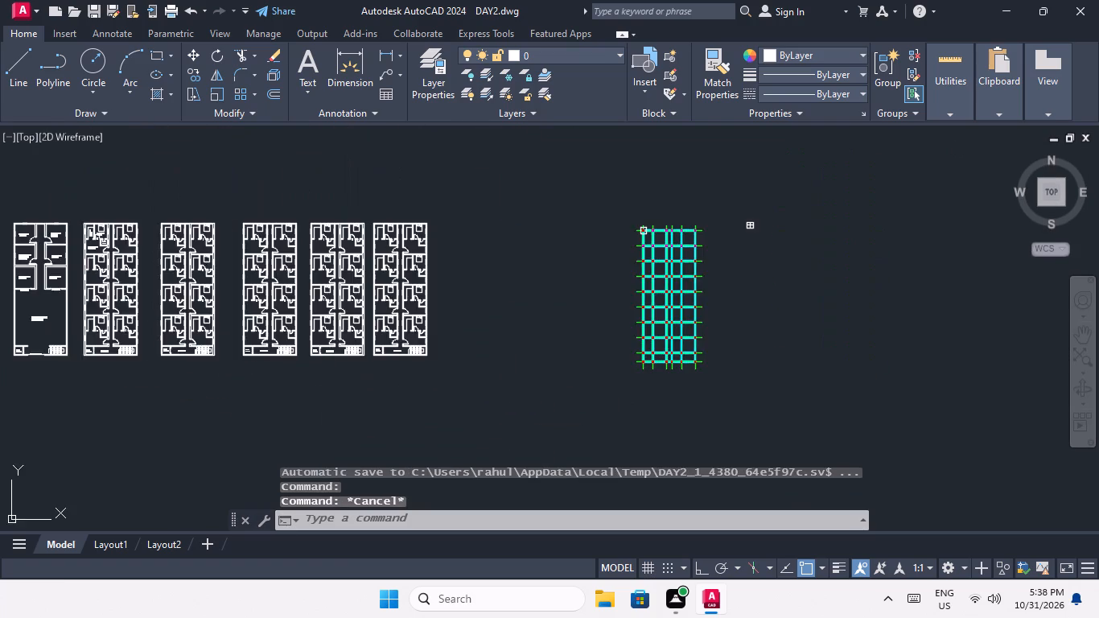
middle_drag(298, 394, 442, 391)
scroll(356, 392, down, 1)
middle_drag(356, 392, 432, 389)
scroll(253, 257, up, 3)
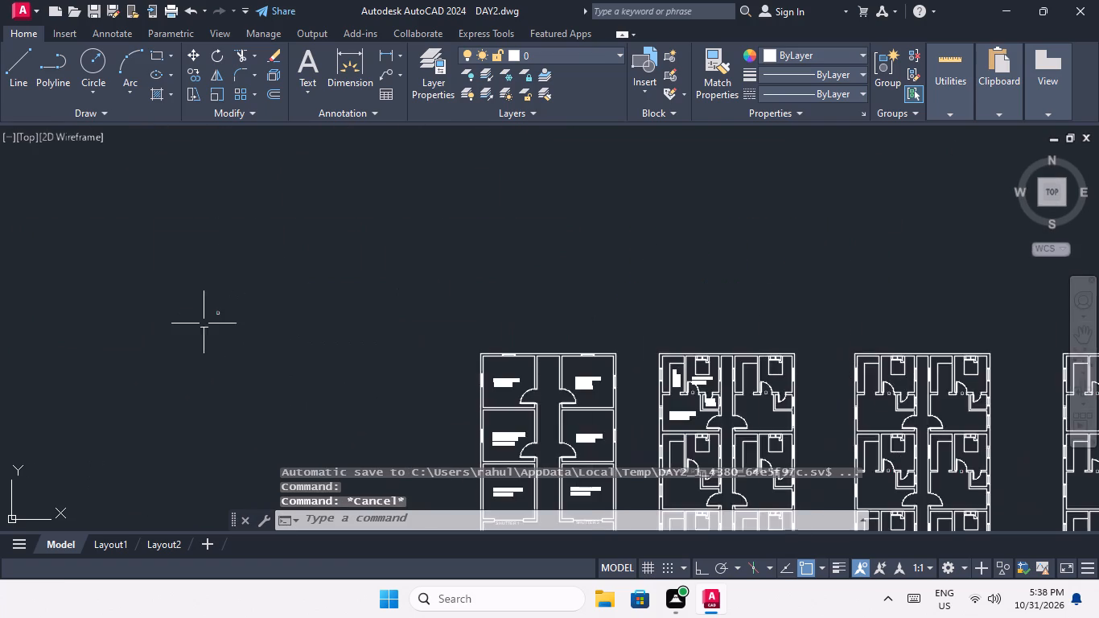
scroll(202, 334, up, 3)
double_click(272, 253)
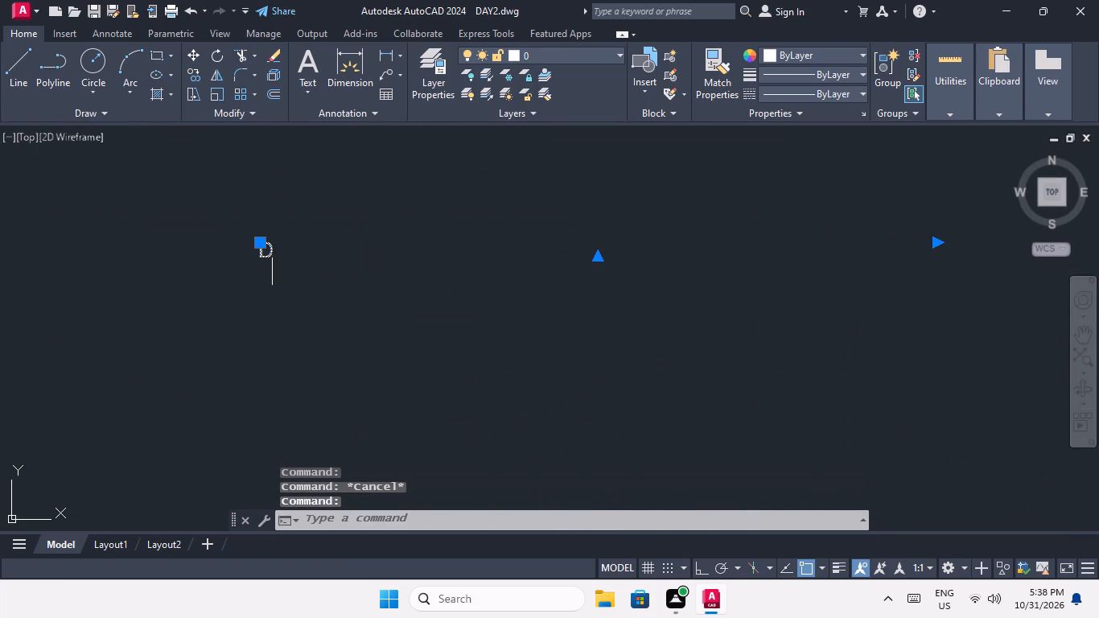
key(1)
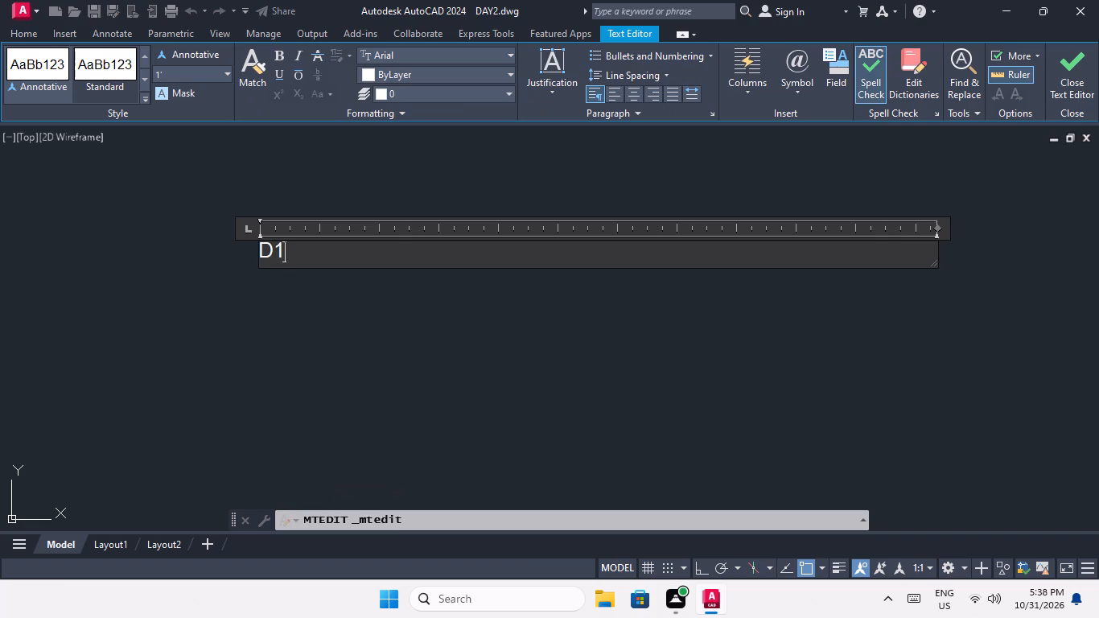
click(268, 295)
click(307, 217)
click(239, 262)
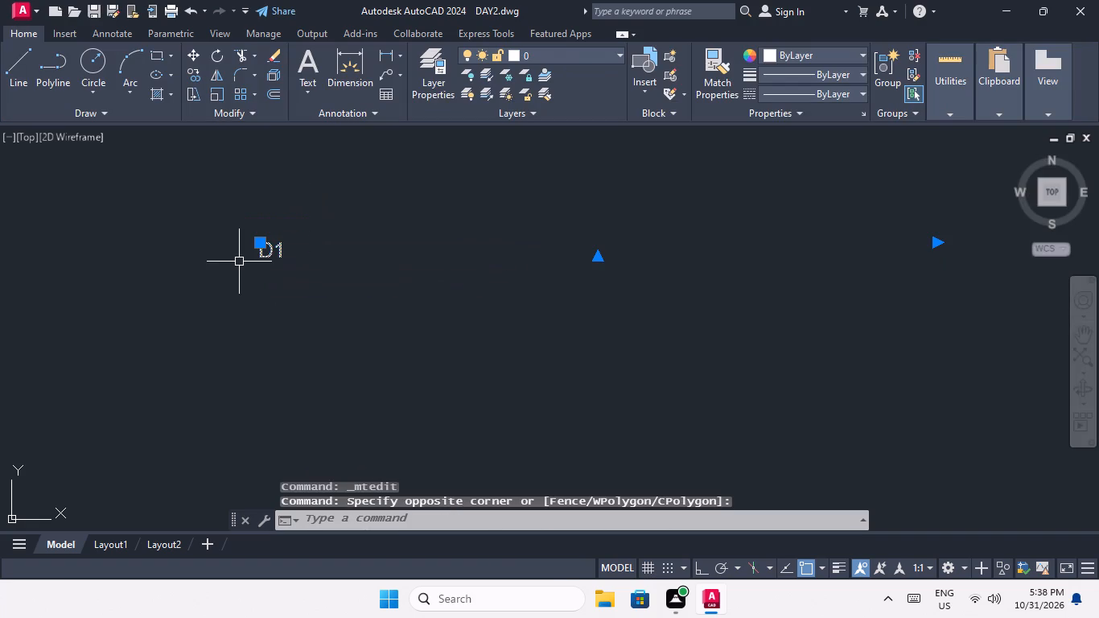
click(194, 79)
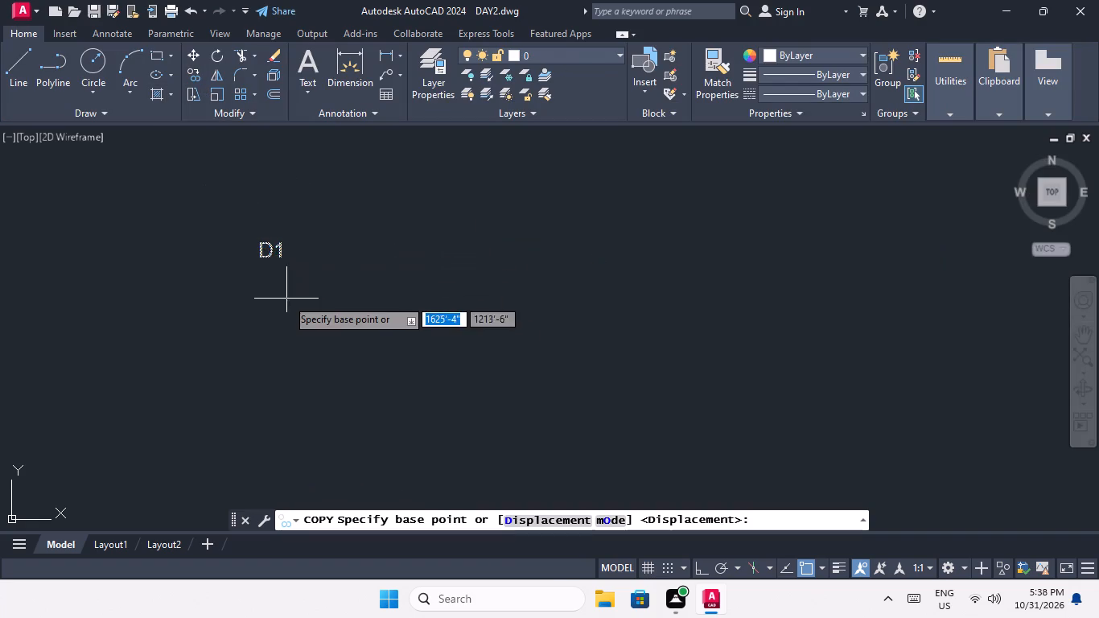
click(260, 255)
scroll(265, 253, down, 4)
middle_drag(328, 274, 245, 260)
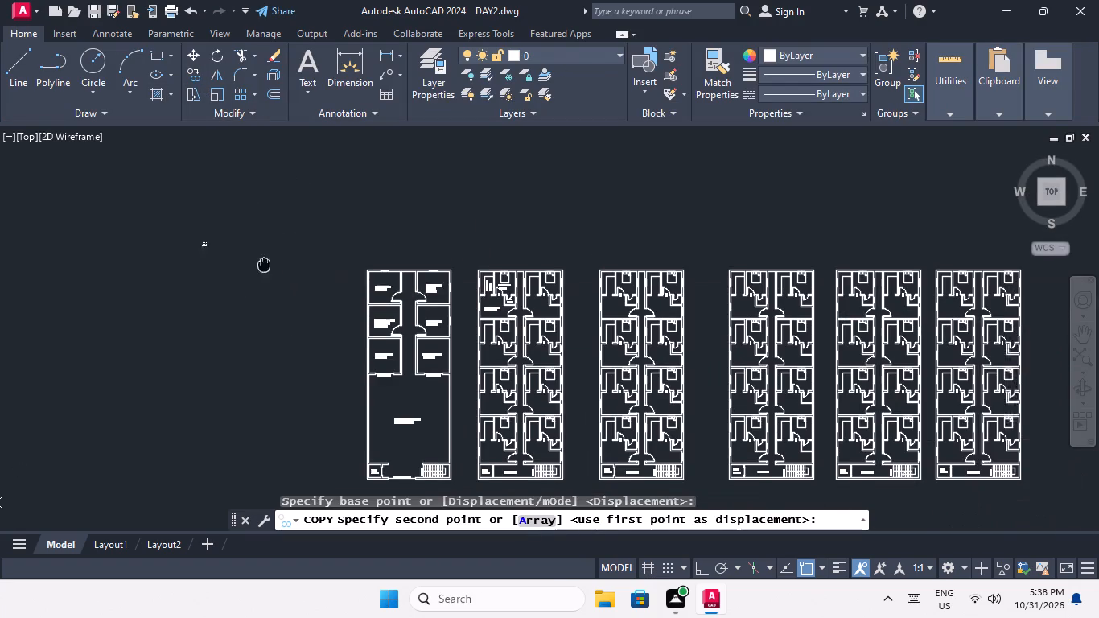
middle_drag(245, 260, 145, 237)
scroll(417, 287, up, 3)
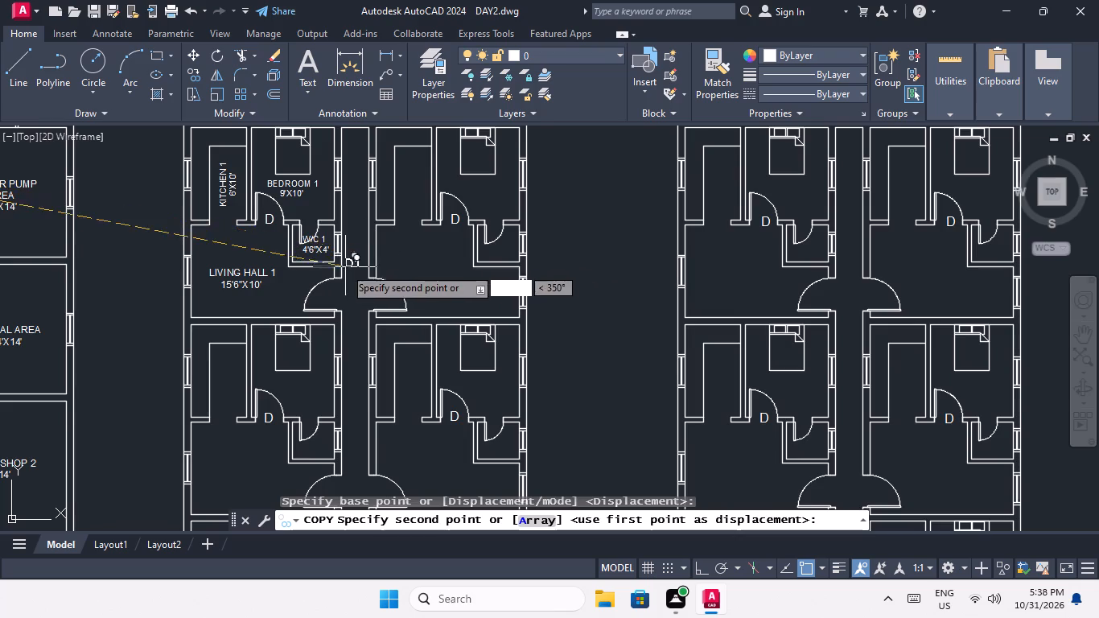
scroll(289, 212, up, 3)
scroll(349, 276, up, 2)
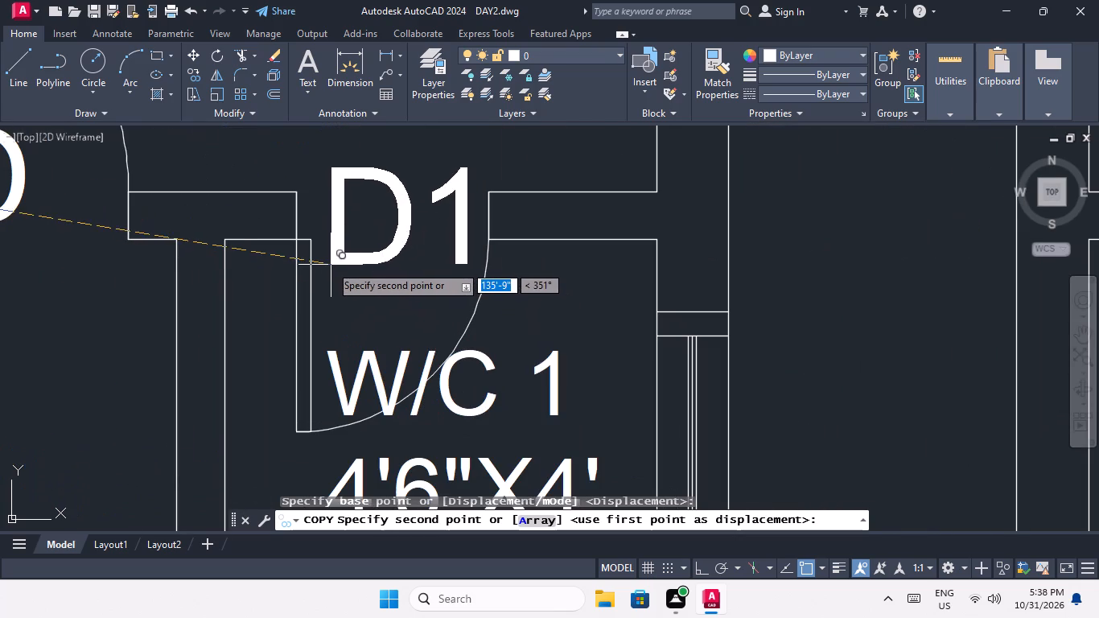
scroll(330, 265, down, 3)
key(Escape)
Set the text height of the spare D1 label to 10".
scroll(83, 303, down, 4)
middle_drag(93, 305, 298, 295)
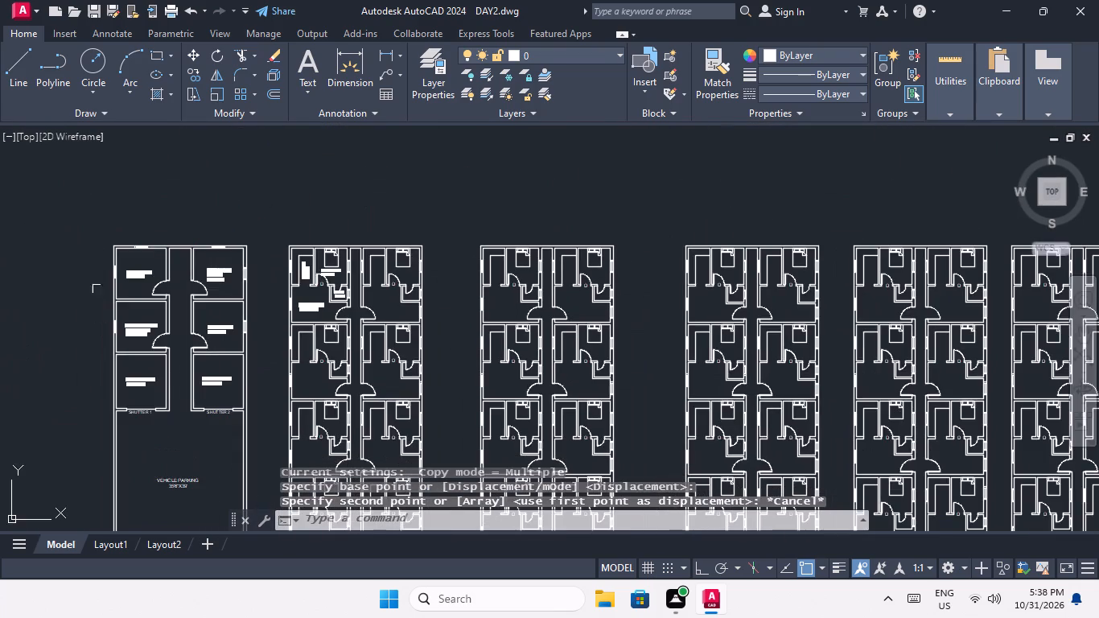
middle_drag(113, 290, 338, 290)
scroll(61, 188, up, 3)
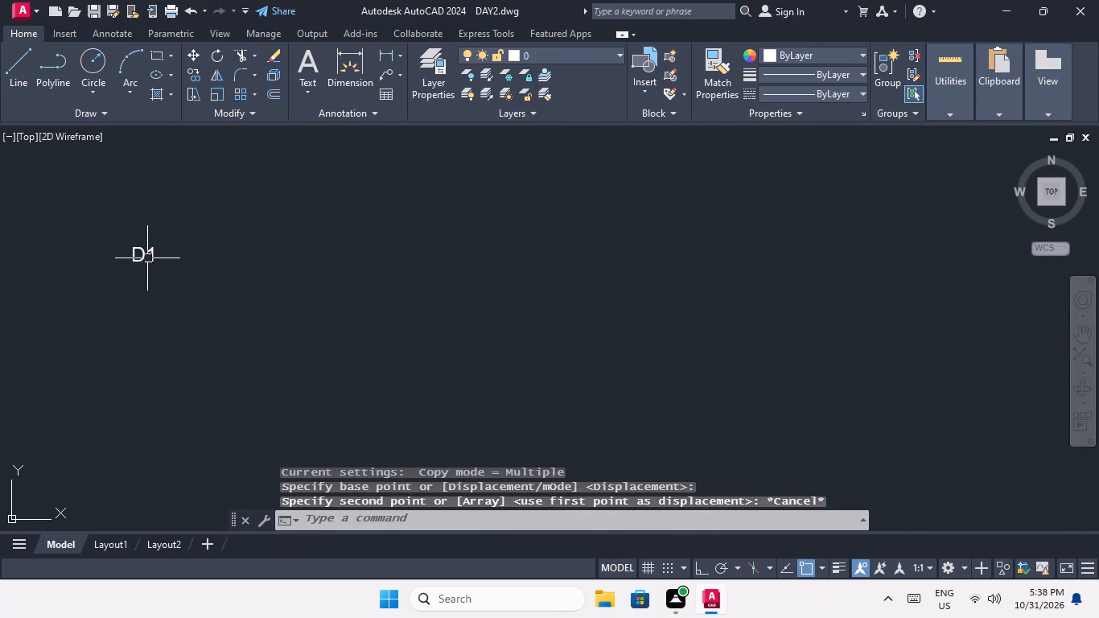
double_click(143, 258)
click(160, 259)
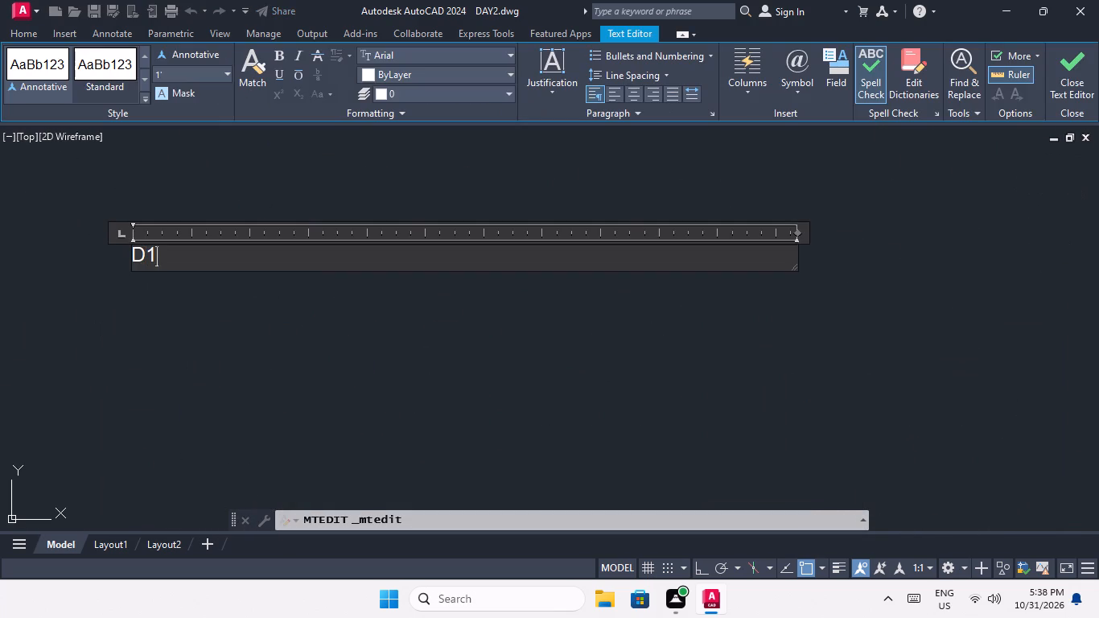
drag(157, 254, 92, 266)
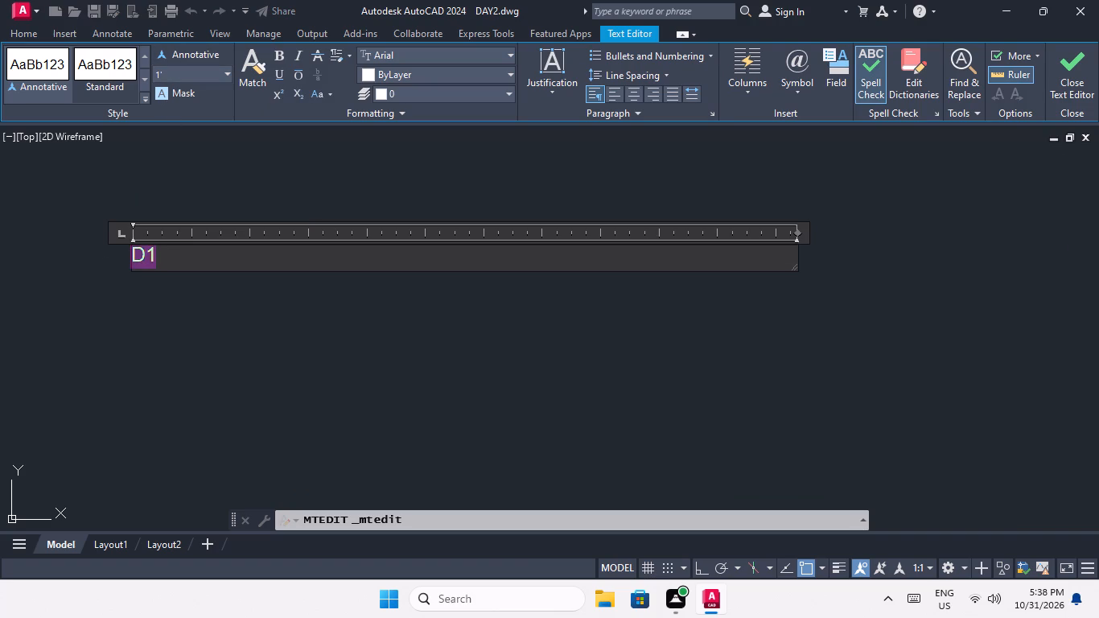
click(162, 74)
text(10)
key(shift+quotedbl)
key(Return)
click(145, 296)
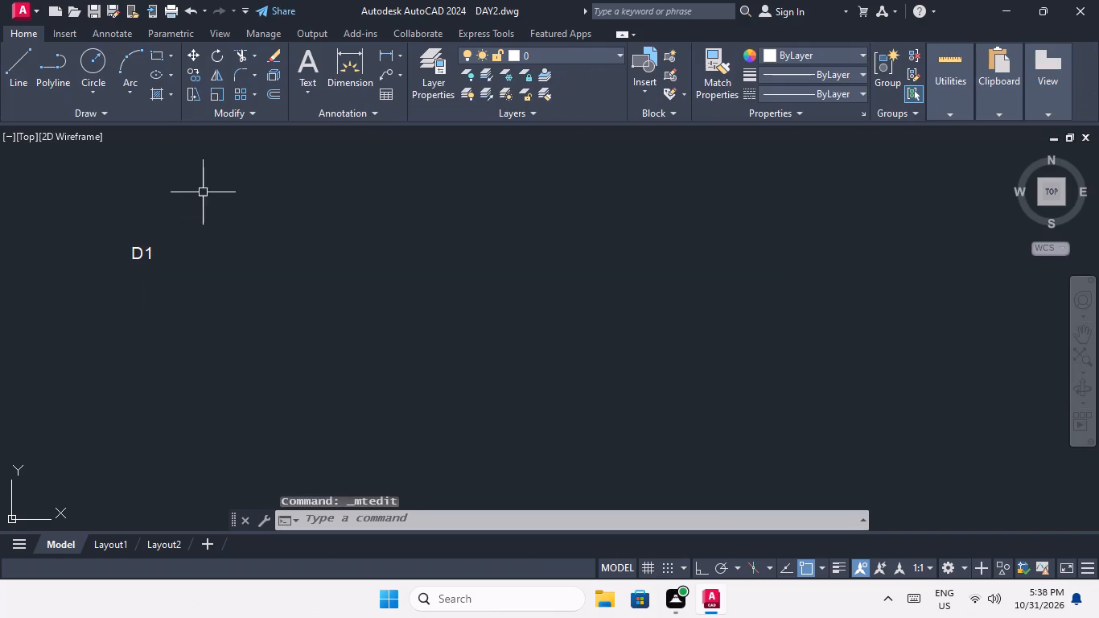
Copy the spare D1 label to the W/C doors of both top-row flats in the first upper-floor plan.
drag(180, 219, 114, 285)
drag(104, 292, 117, 286)
click(196, 76)
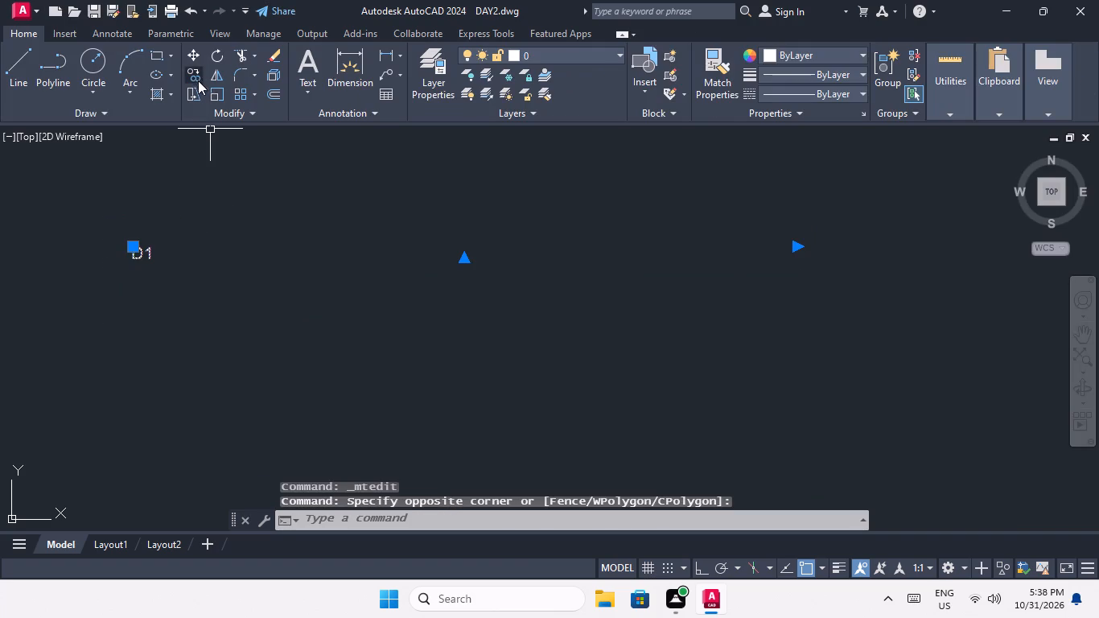
scroll(133, 260, up, 3)
click(131, 257)
scroll(136, 255, down, 5)
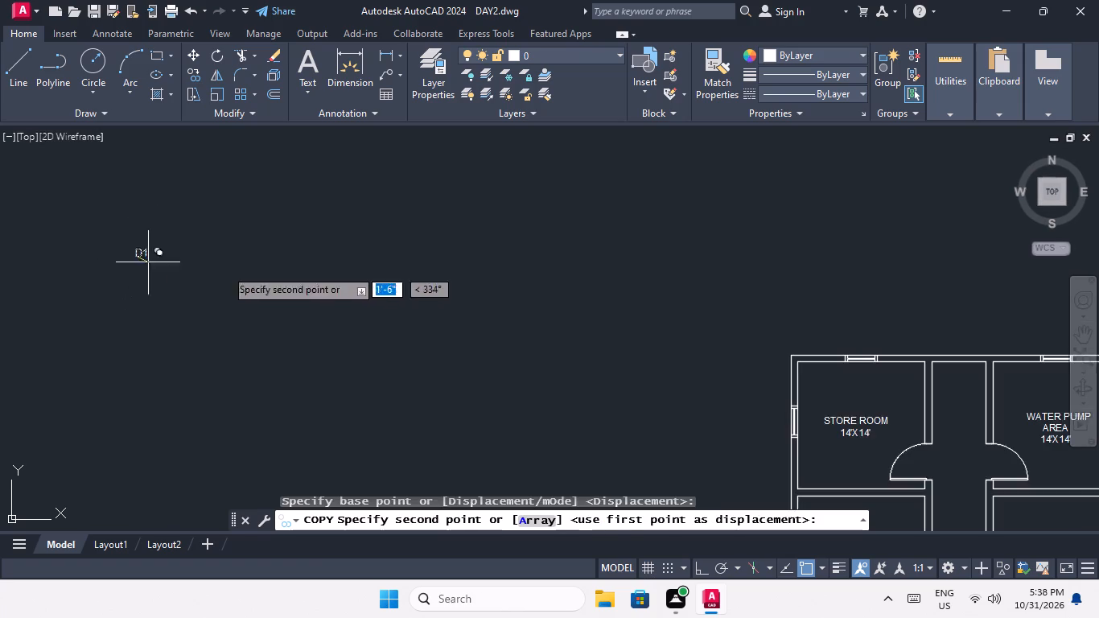
middle_drag(378, 300, 71, 293)
middle_drag(298, 301, 0, 213)
scroll(70, 229, down, 2)
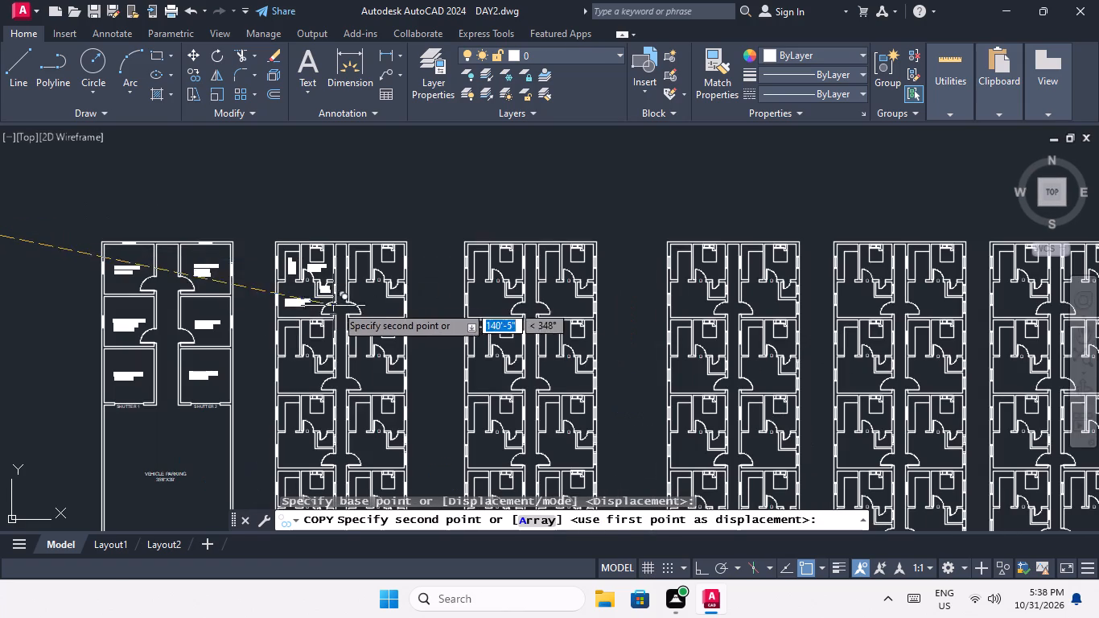
scroll(330, 286, up, 7)
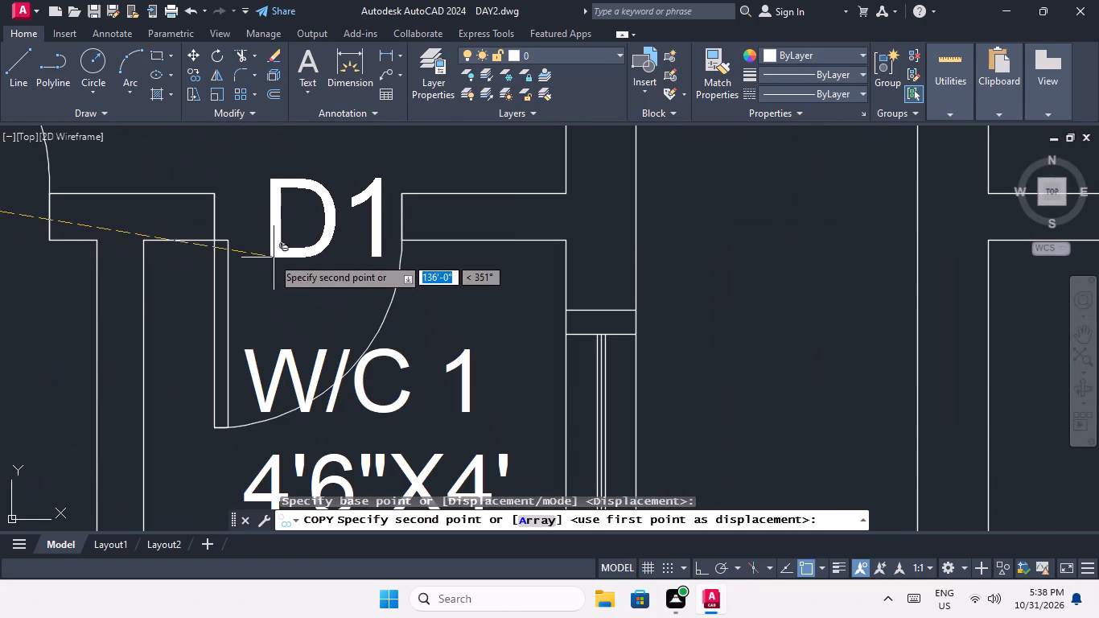
click(257, 254)
scroll(267, 245, down, 4)
middle_drag(471, 260, 258, 258)
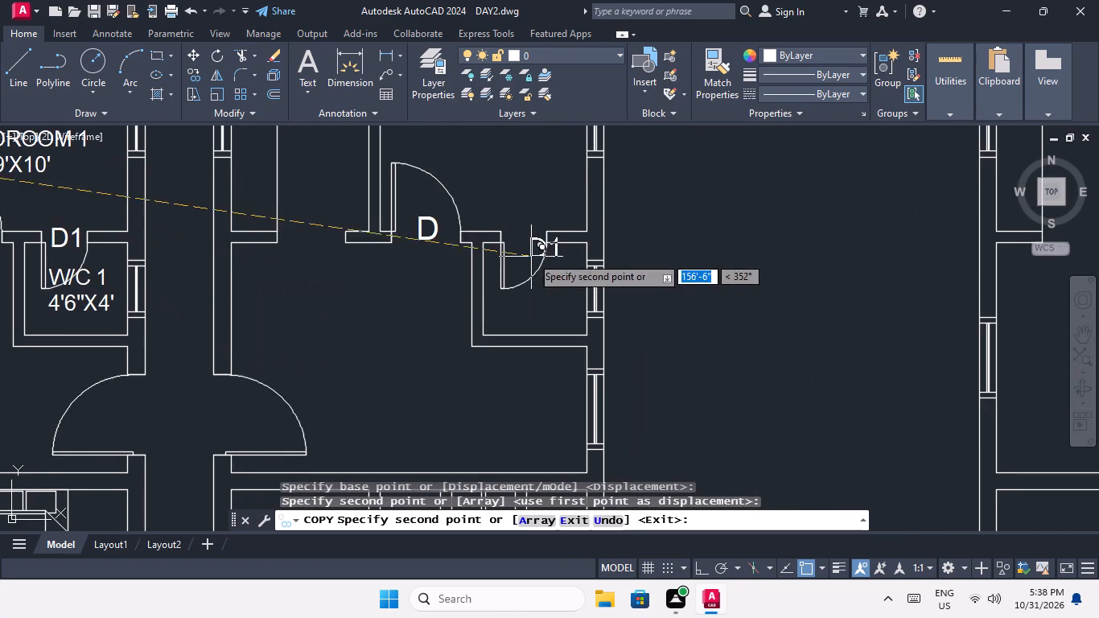
scroll(502, 249, up, 3)
click(528, 240)
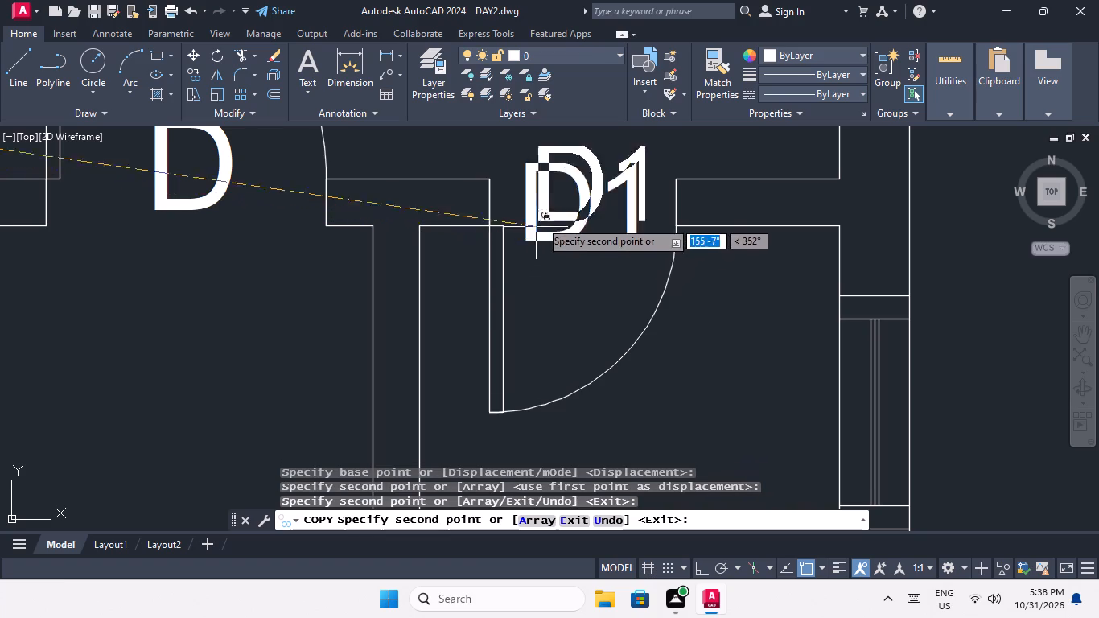
Place D1 copies at the W/C doors of both second-row flats in the first upper-floor plan.
scroll(543, 216, down, 3)
middle_drag(414, 303, 520, 227)
middle_drag(426, 278, 543, 220)
scroll(391, 278, down, 4)
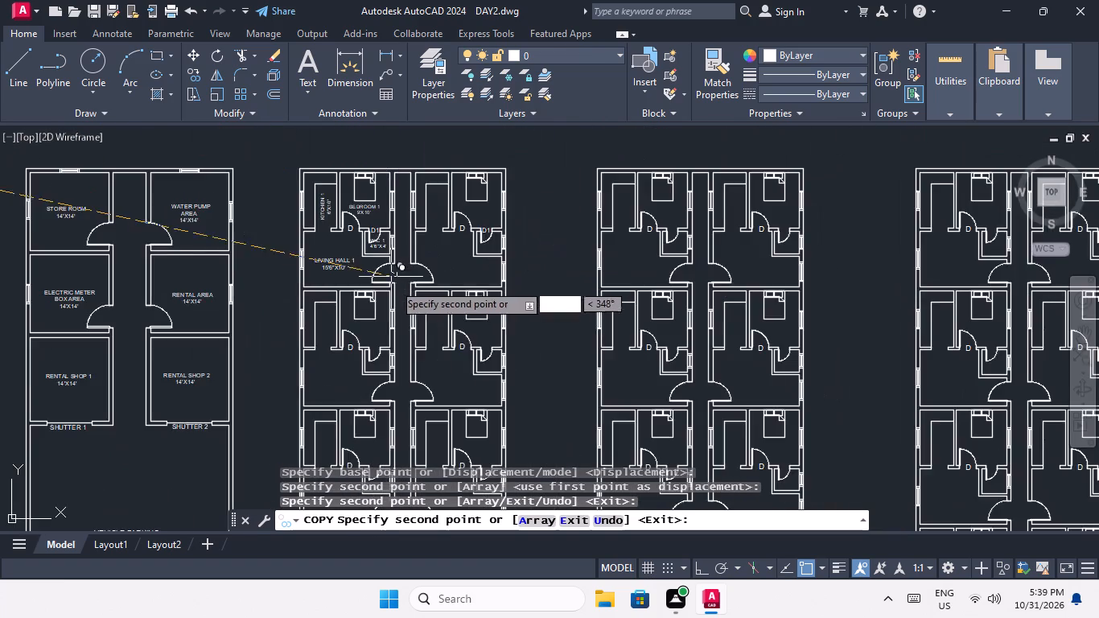
middle_drag(381, 323, 360, 247)
scroll(356, 283, up, 6)
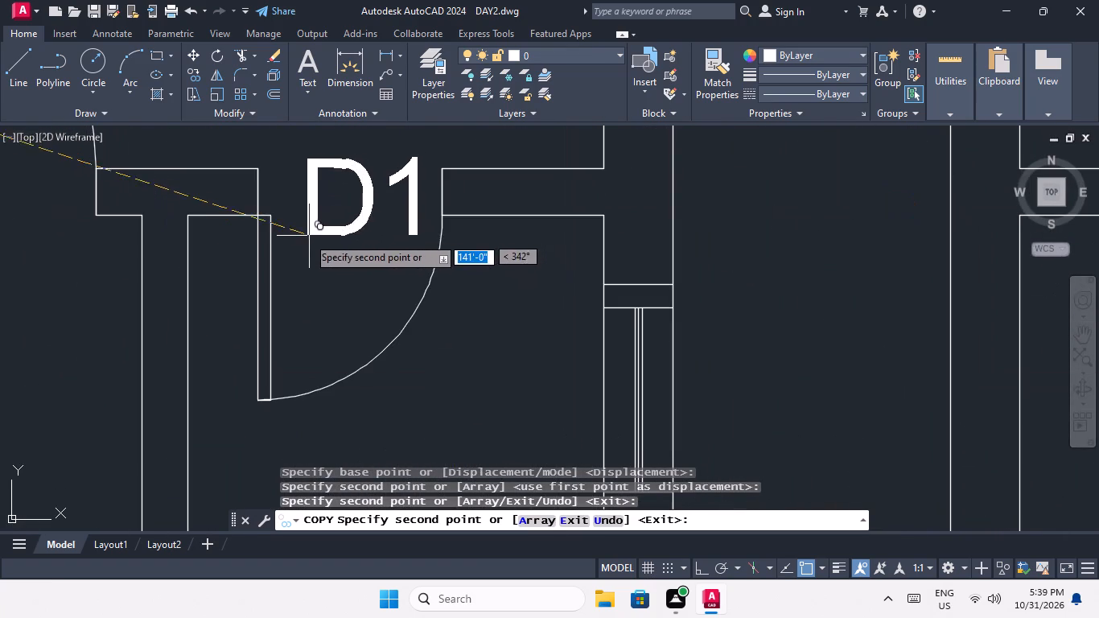
click(306, 228)
scroll(308, 227, down, 3)
middle_drag(453, 250, 282, 275)
scroll(296, 266, down, 2)
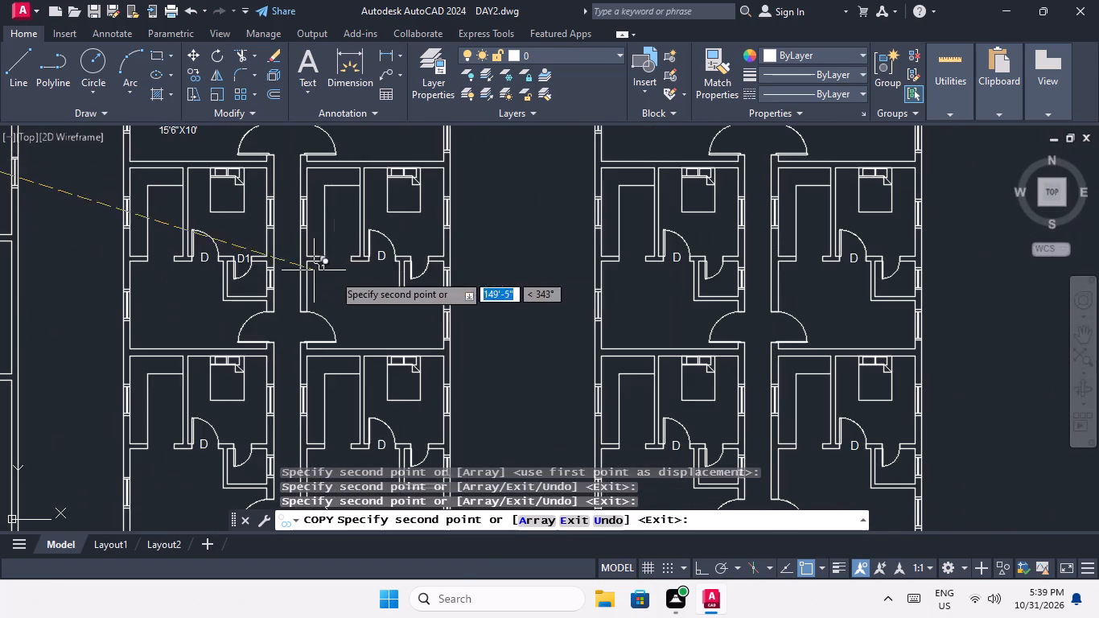
scroll(427, 268, up, 4)
click(336, 230)
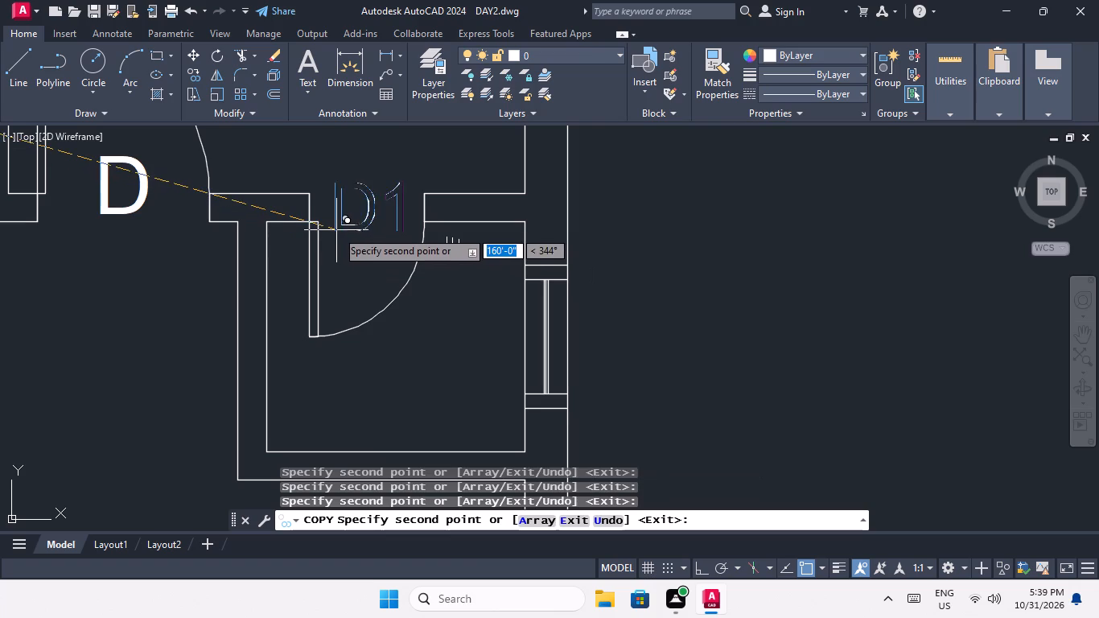
Place D1 copies at the W/C doors of both third-row flats in the first upper-floor plan.
scroll(344, 226, down, 4)
middle_drag(301, 288, 405, 212)
scroll(273, 352, up, 4)
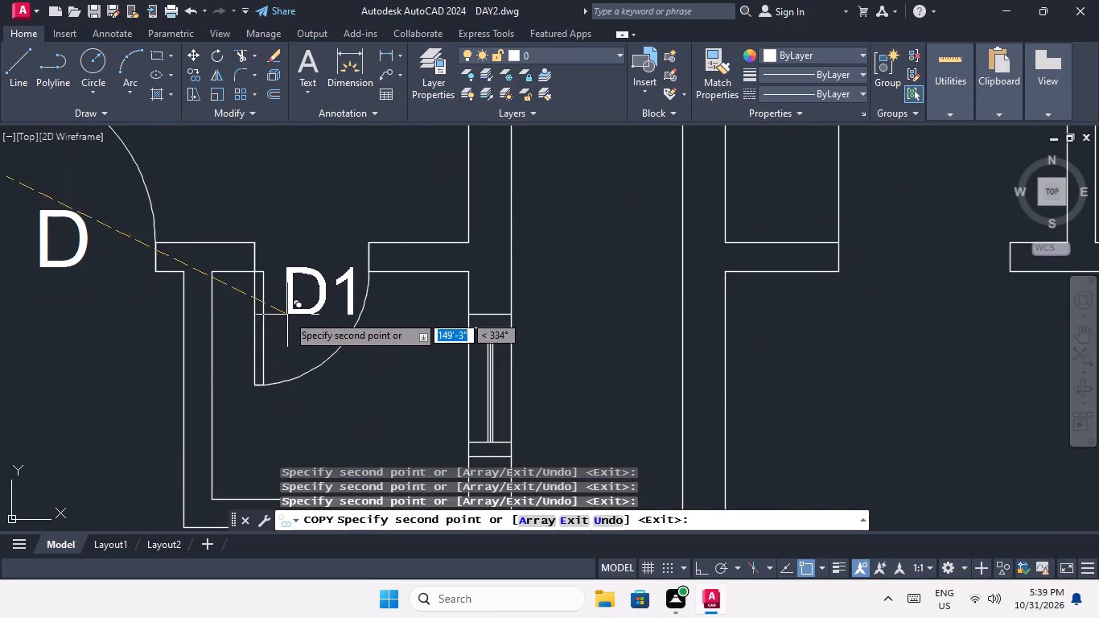
click(282, 281)
scroll(275, 246, down, 3)
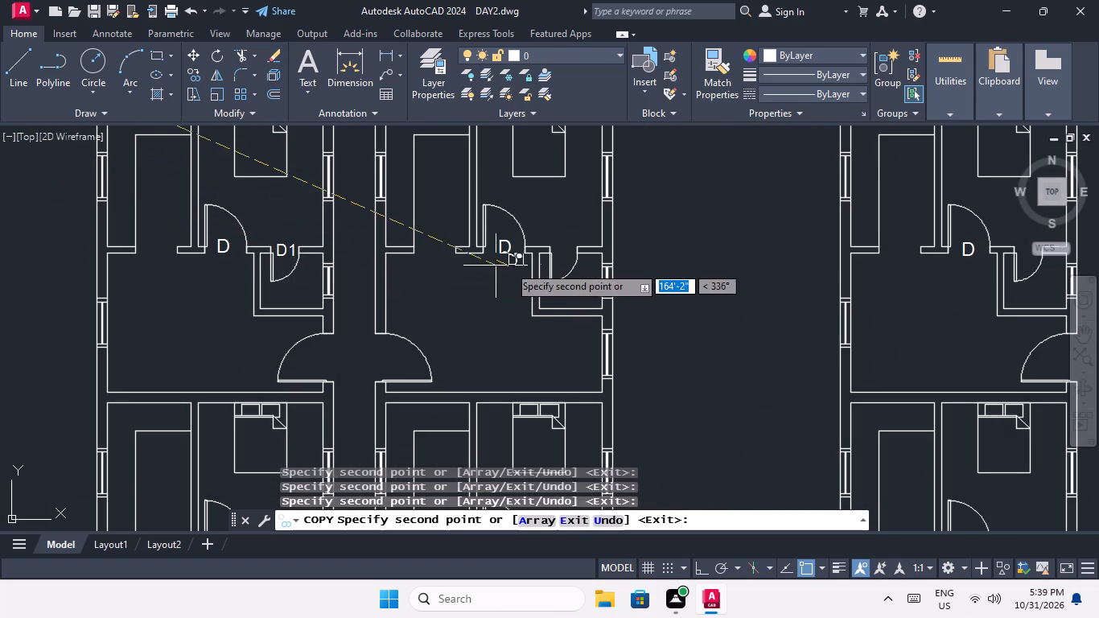
scroll(547, 260, up, 3)
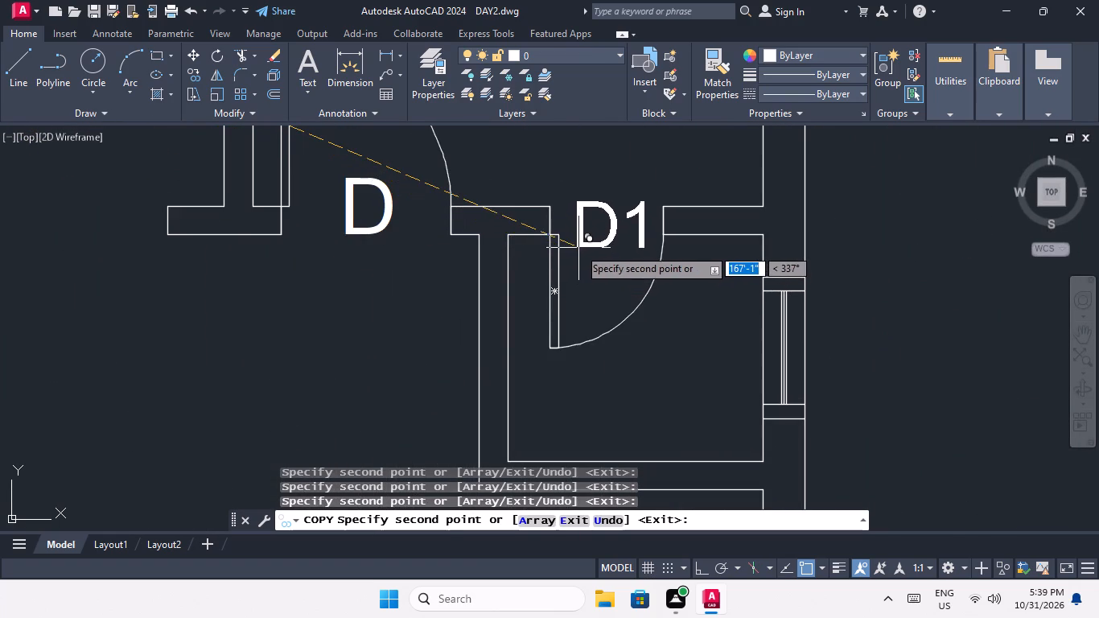
click(578, 248)
Place D1 copies at the W/C doors of both bottom-row flats in the first upper-floor plan.
scroll(575, 234, down, 4)
middle_drag(467, 289, 478, 212)
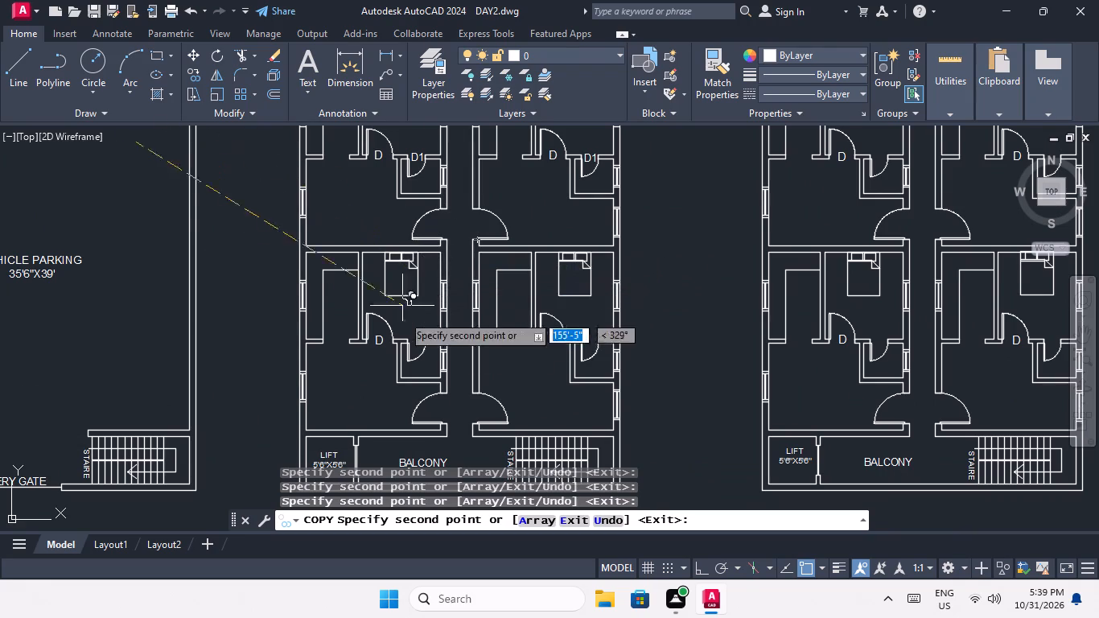
scroll(421, 351, up, 6)
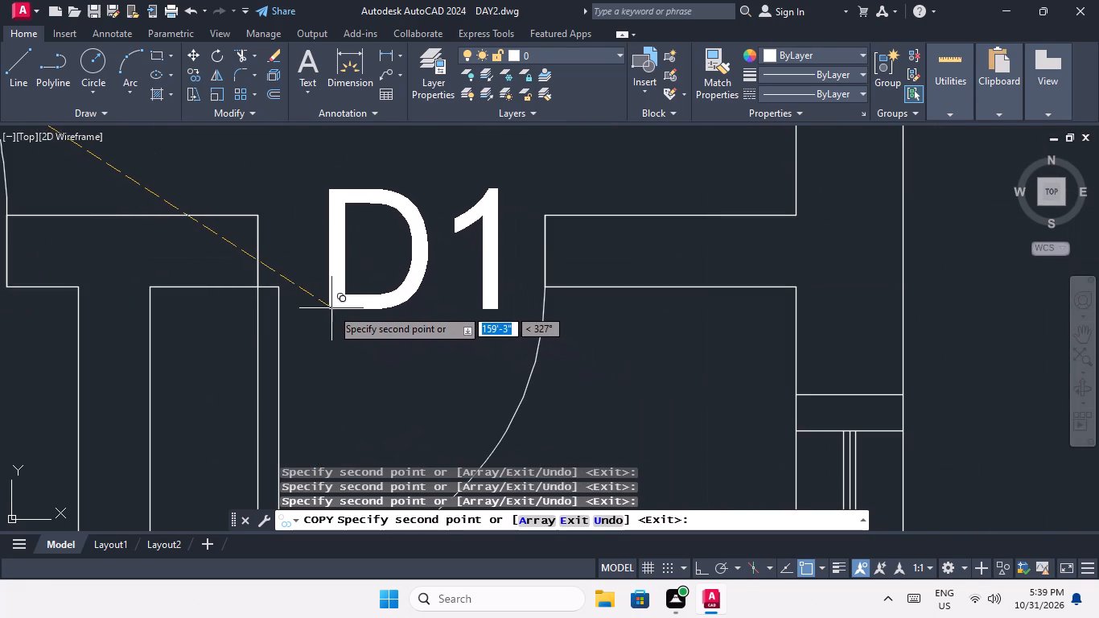
click(327, 307)
scroll(345, 290, down, 4)
middle_drag(600, 311, 283, 302)
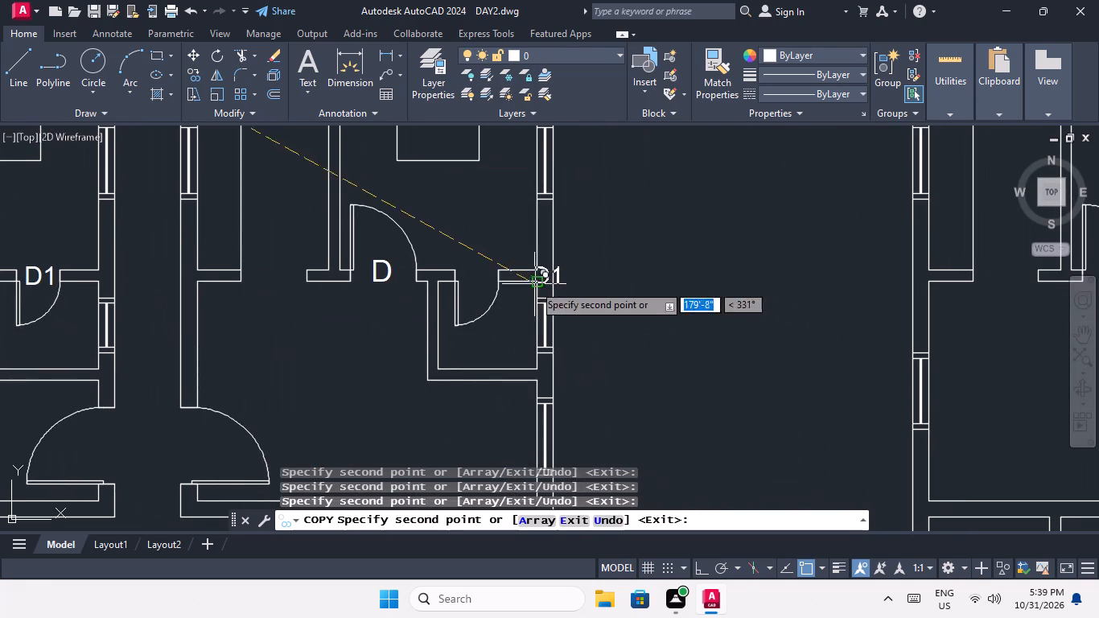
scroll(483, 297, up, 4)
scroll(439, 282, down, 1)
middle_drag(434, 354, 423, 387)
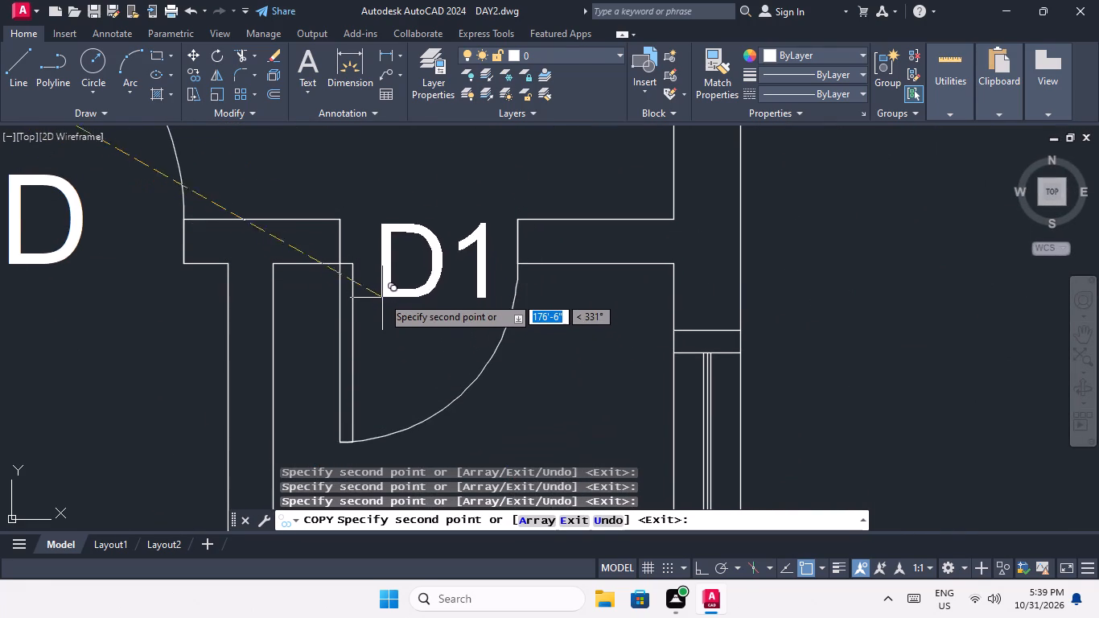
click(381, 282)
Place D1 copies at the W/C doors of both bottom-row flats in the second upper-floor plan.
scroll(408, 262, down, 4)
middle_drag(376, 338, 428, 232)
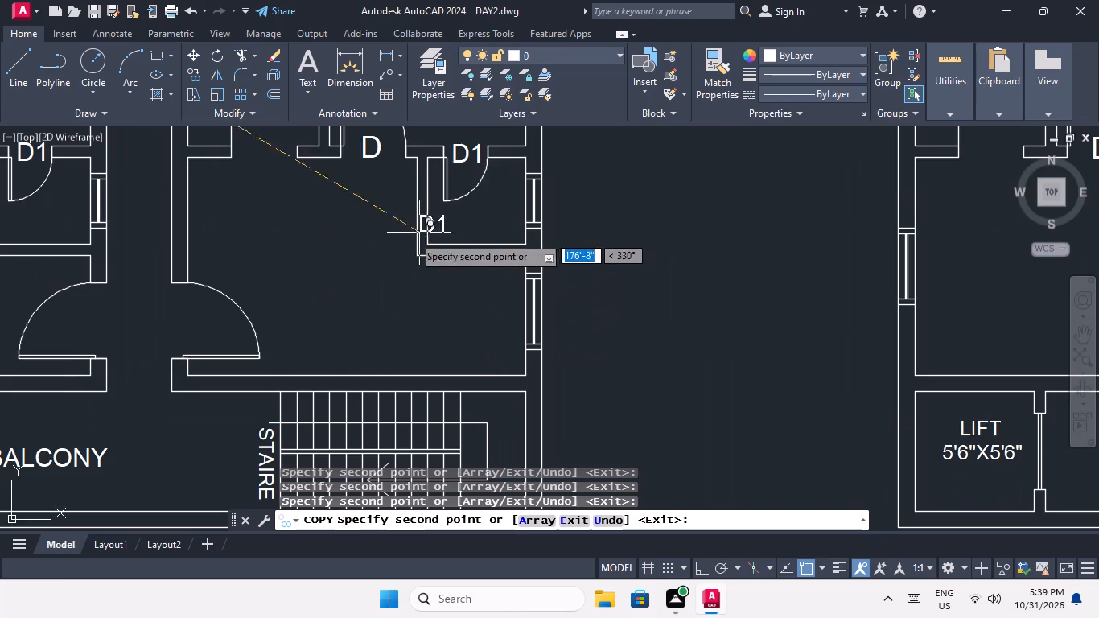
scroll(410, 257, down, 3)
middle_drag(422, 309, 307, 346)
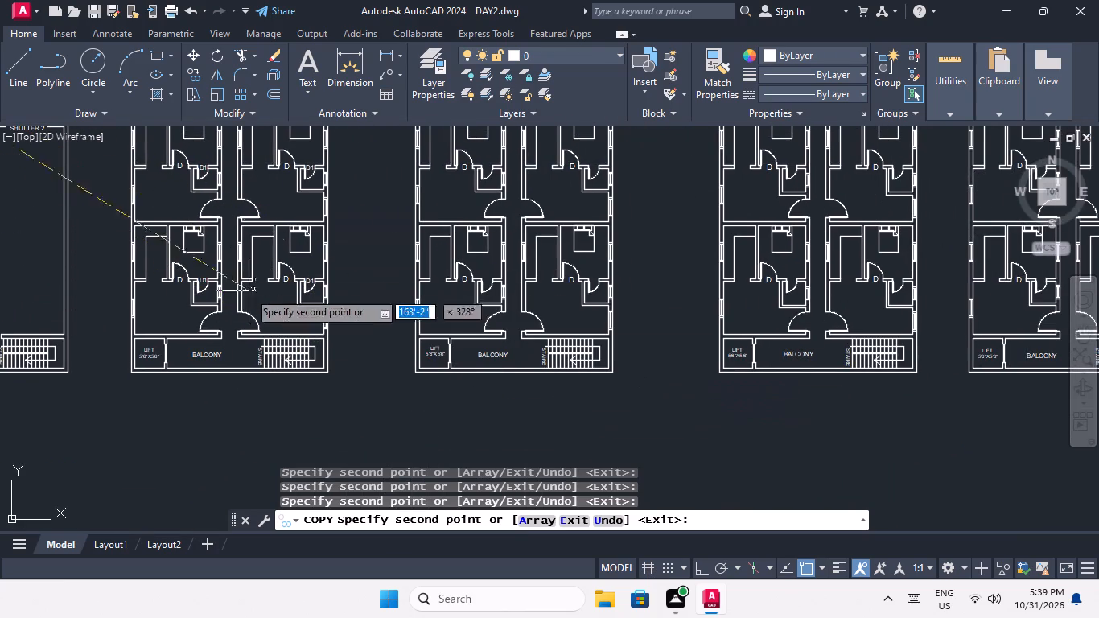
scroll(479, 288, up, 5)
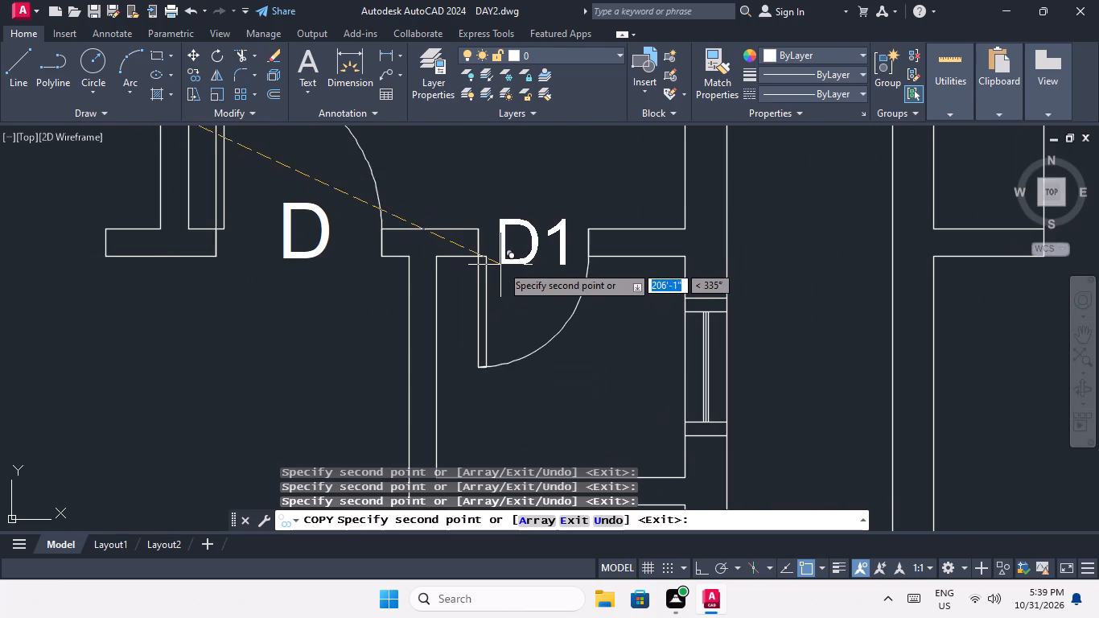
click(504, 269)
scroll(510, 233, down, 2)
middle_drag(569, 249, 458, 277)
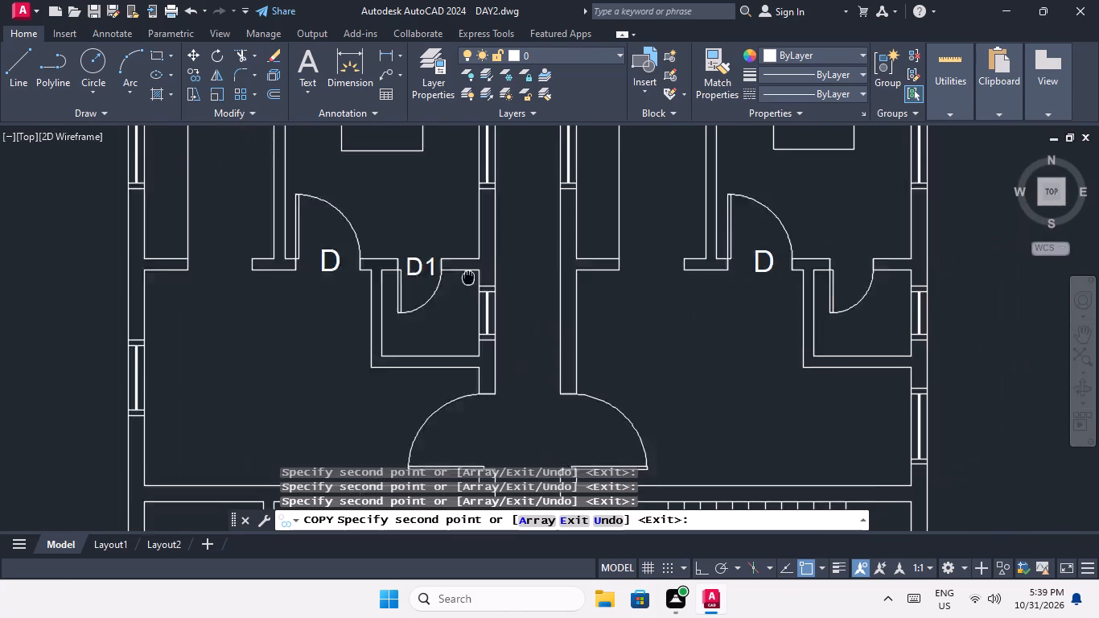
middle_drag(458, 277, 140, 255)
scroll(525, 249, up, 3)
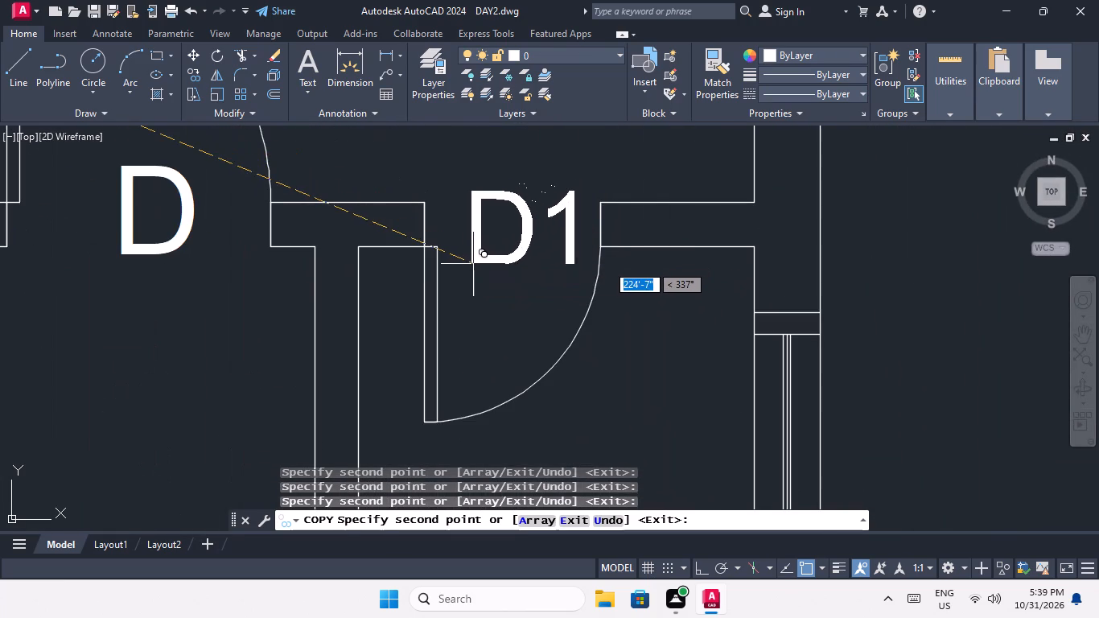
click(473, 264)
Place D1 copies at the W/C doors of both third-row flats in the second upper-floor plan.
scroll(481, 247, down, 3)
middle_drag(489, 262, 519, 357)
scroll(476, 260, down, 2)
middle_drag(480, 265, 502, 323)
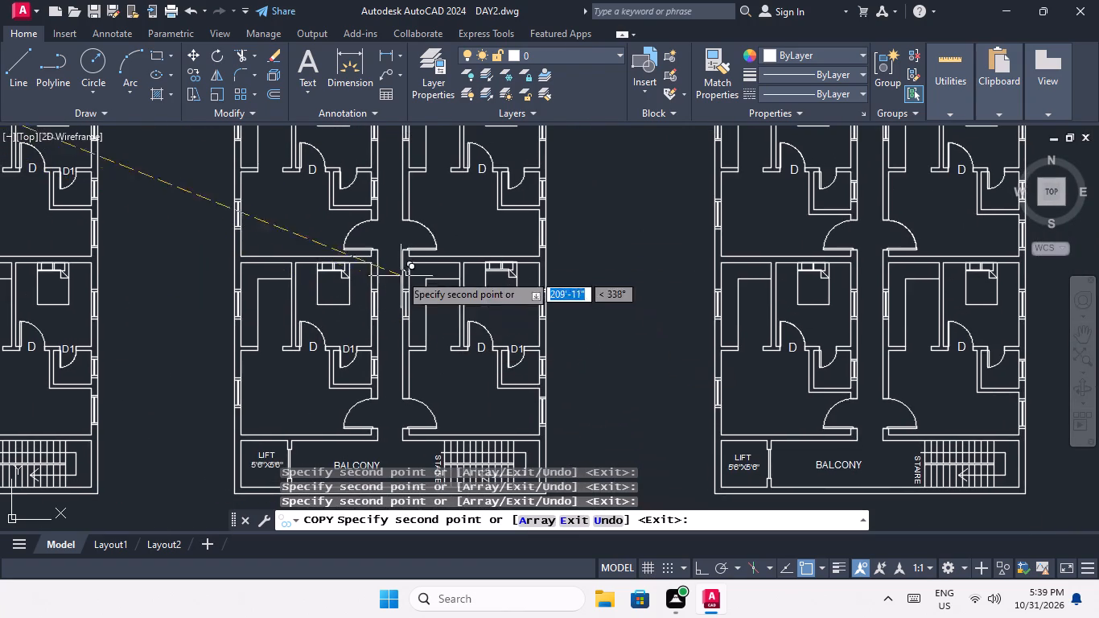
scroll(347, 179, up, 1)
middle_drag(346, 196, 335, 275)
scroll(340, 249, up, 3)
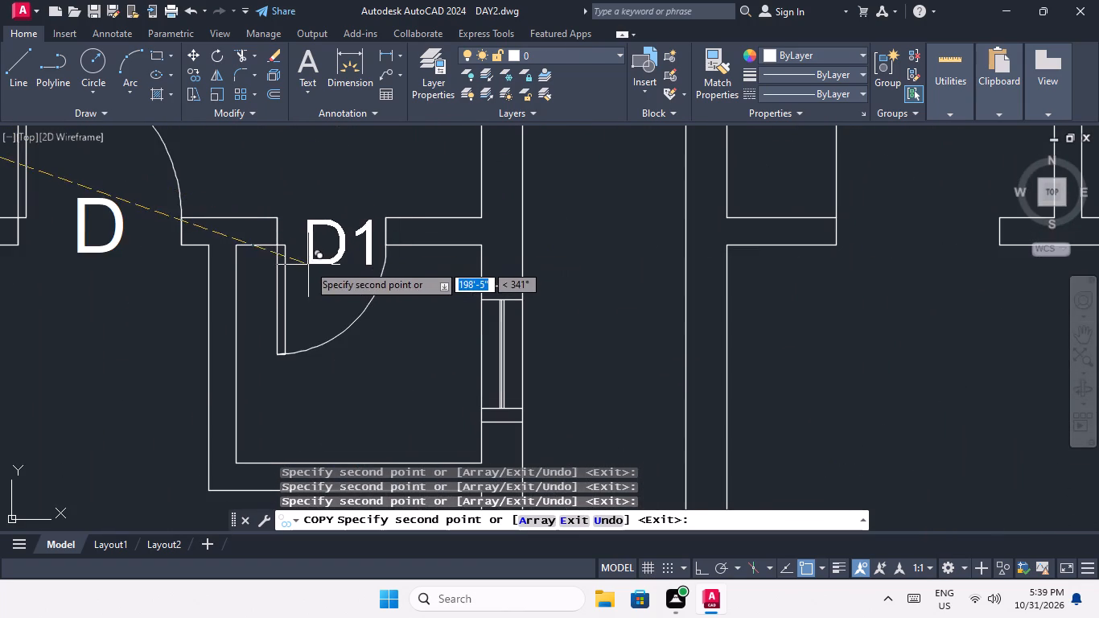
click(305, 253)
scroll(323, 241, down, 2)
scroll(758, 249, up, 1)
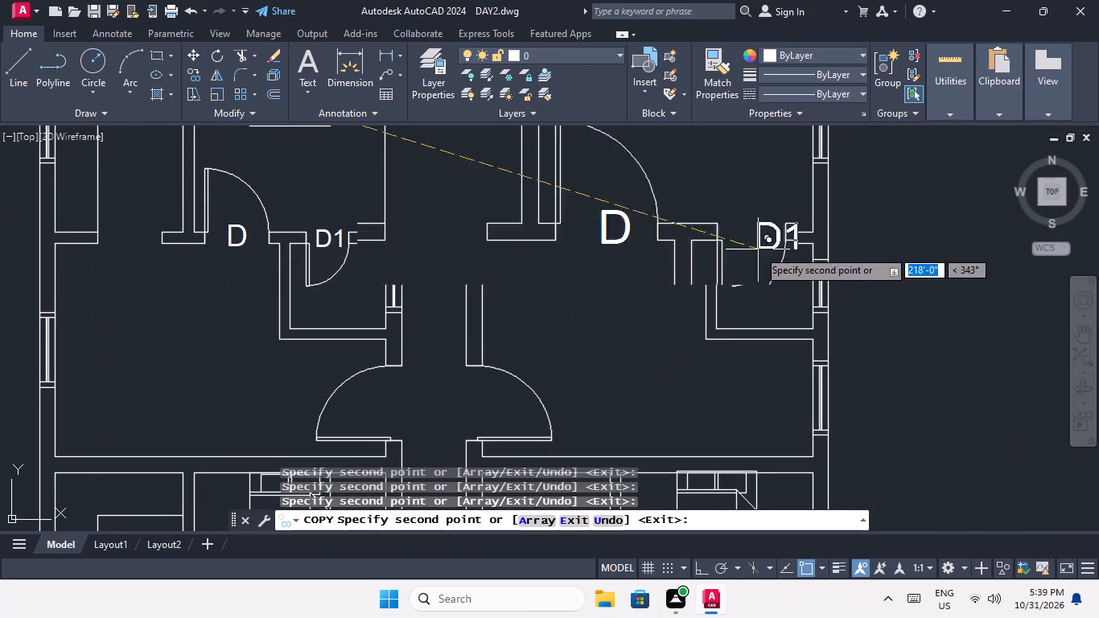
scroll(758, 249, up, 1)
click(724, 242)
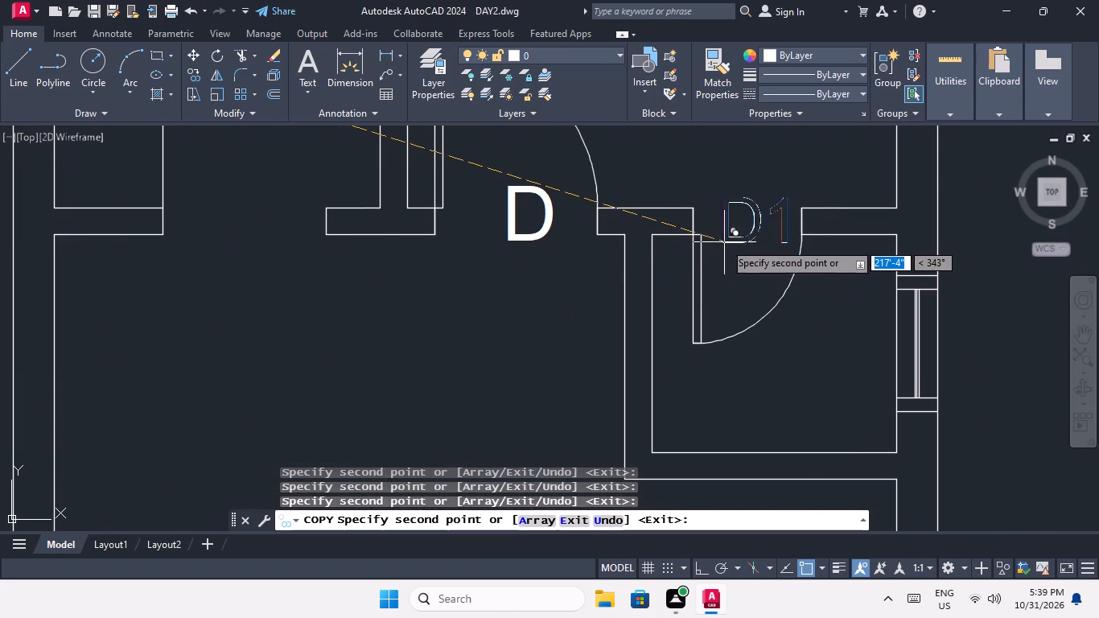
Place D1 copies at the W/C doors of both second-row flats in the second upper-floor plan.
scroll(723, 242, down, 3)
middle_drag(692, 266, 615, 290)
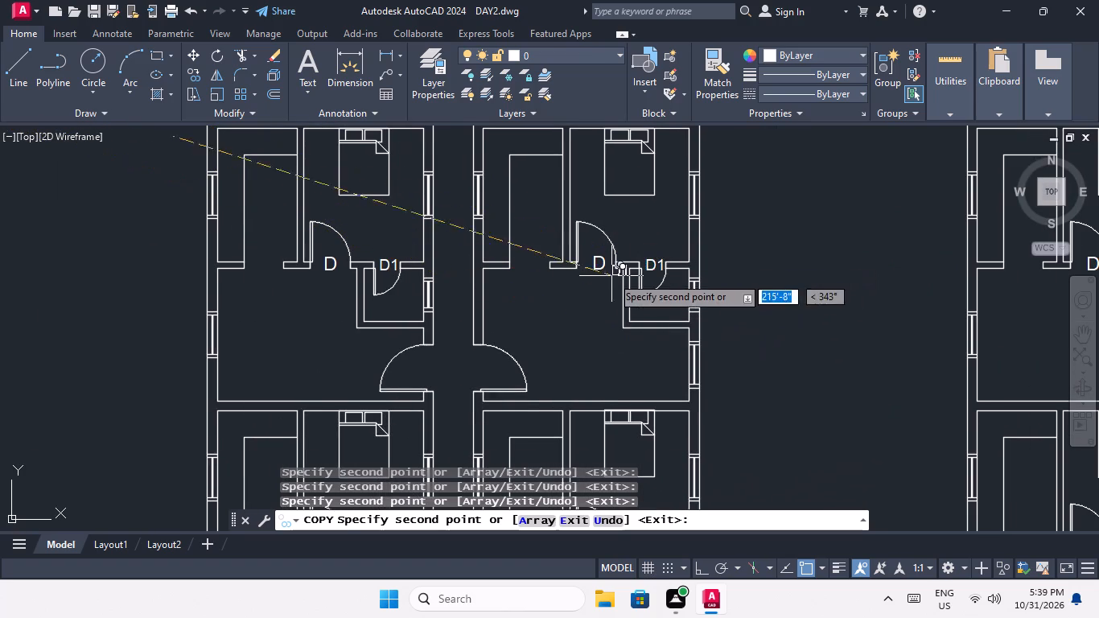
middle_drag(532, 314, 506, 378)
scroll(521, 365, down, 1)
middle_click(499, 385)
middle_drag(496, 300, 475, 426)
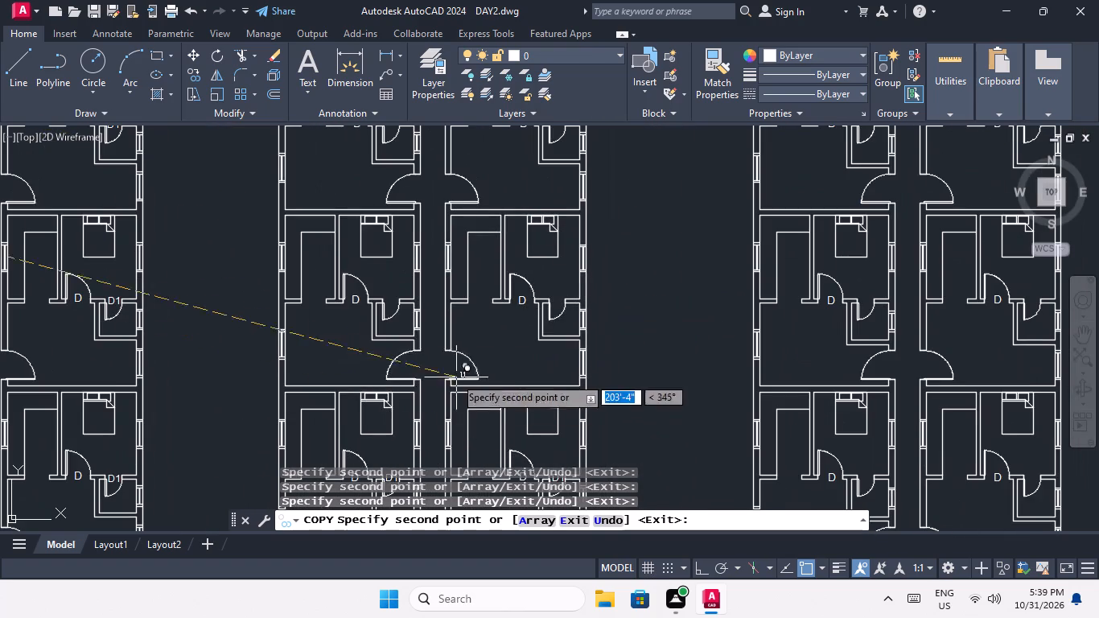
scroll(378, 303, up, 6)
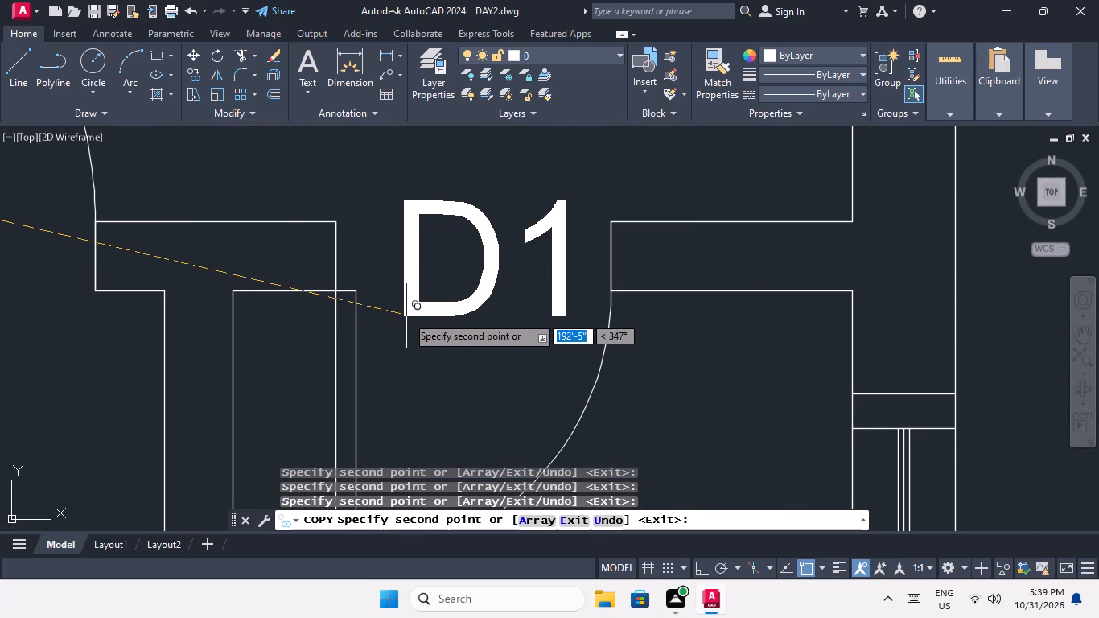
click(398, 311)
scroll(400, 309, down, 3)
scroll(571, 335, down, 1)
middle_drag(542, 328, 406, 303)
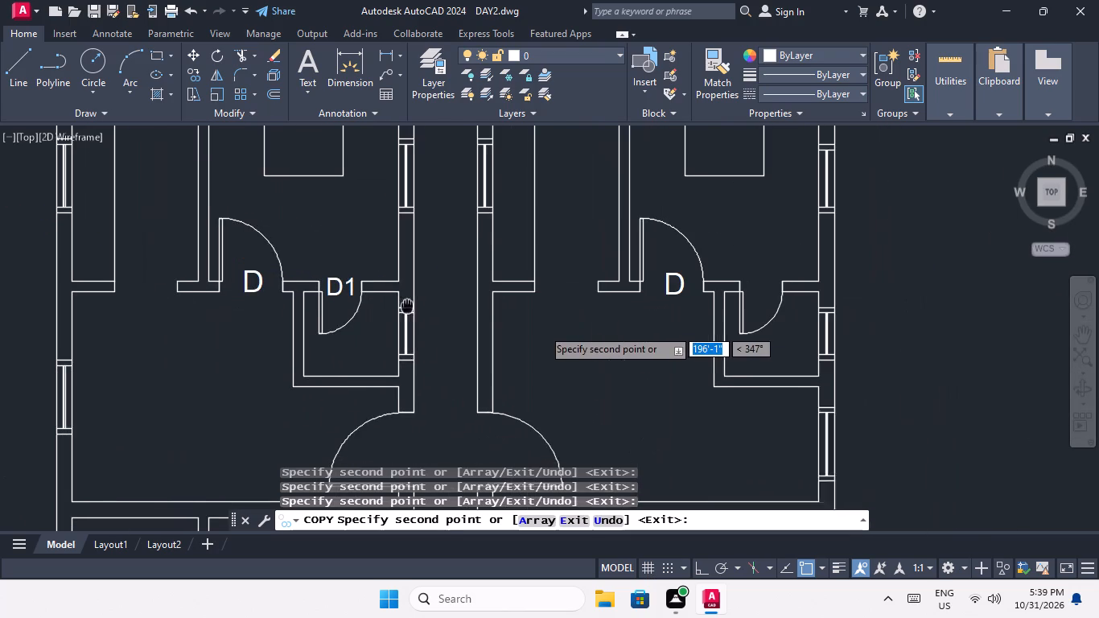
middle_drag(406, 303, 405, 302)
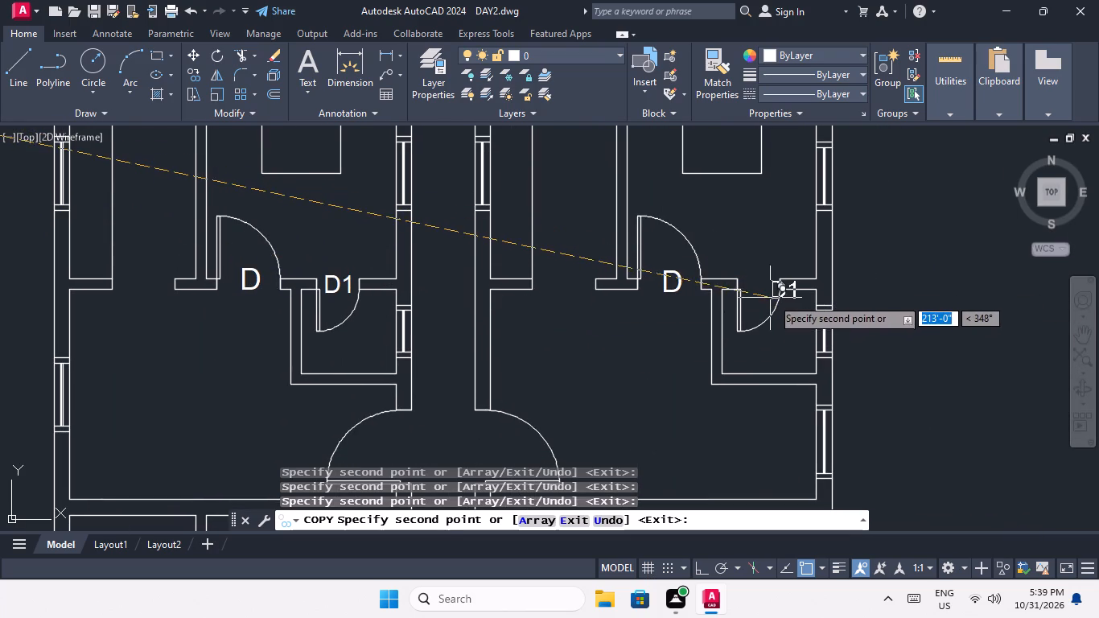
scroll(762, 292, up, 2)
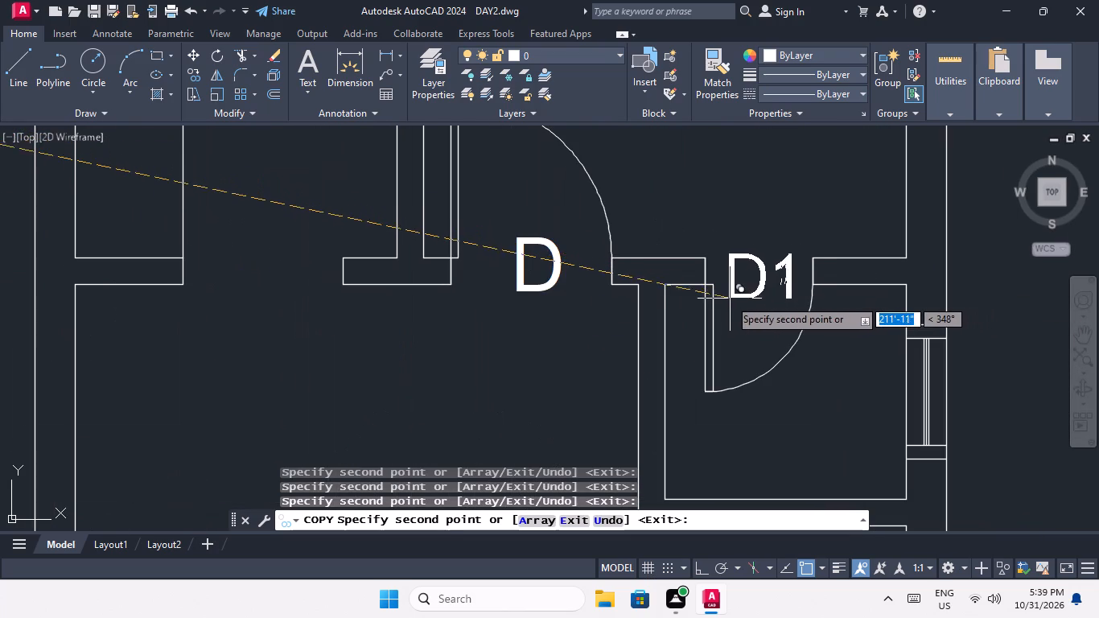
click(729, 292)
Place D1 copies at the W/C doors of both top-row flats in the second upper-floor plan.
scroll(738, 277, down, 3)
middle_drag(686, 266, 682, 412)
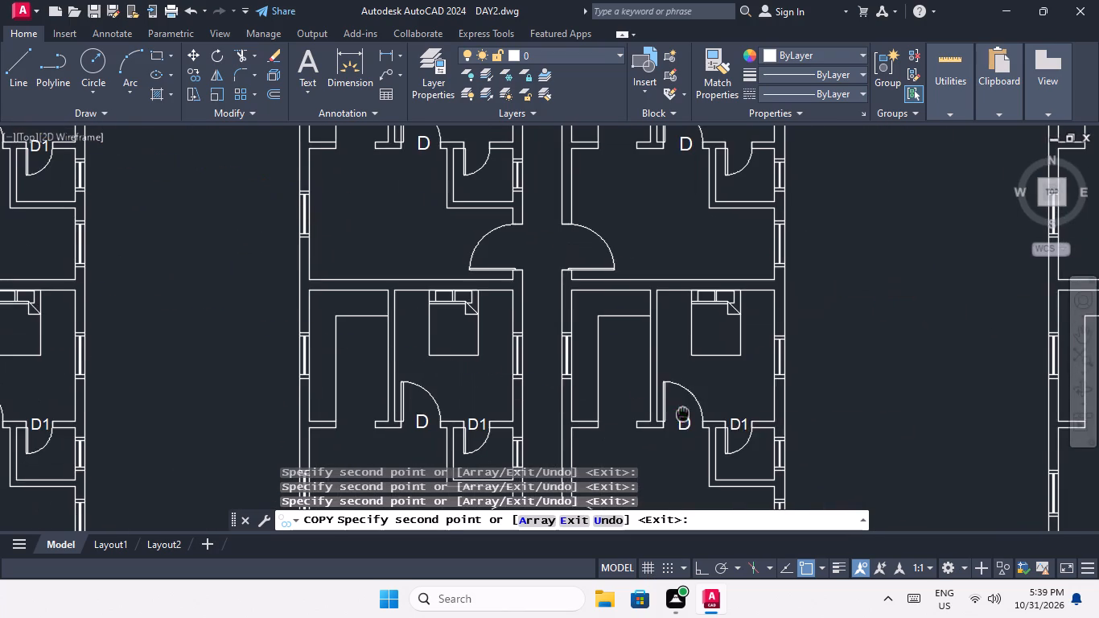
middle_drag(548, 308, 549, 362)
scroll(469, 198, up, 2)
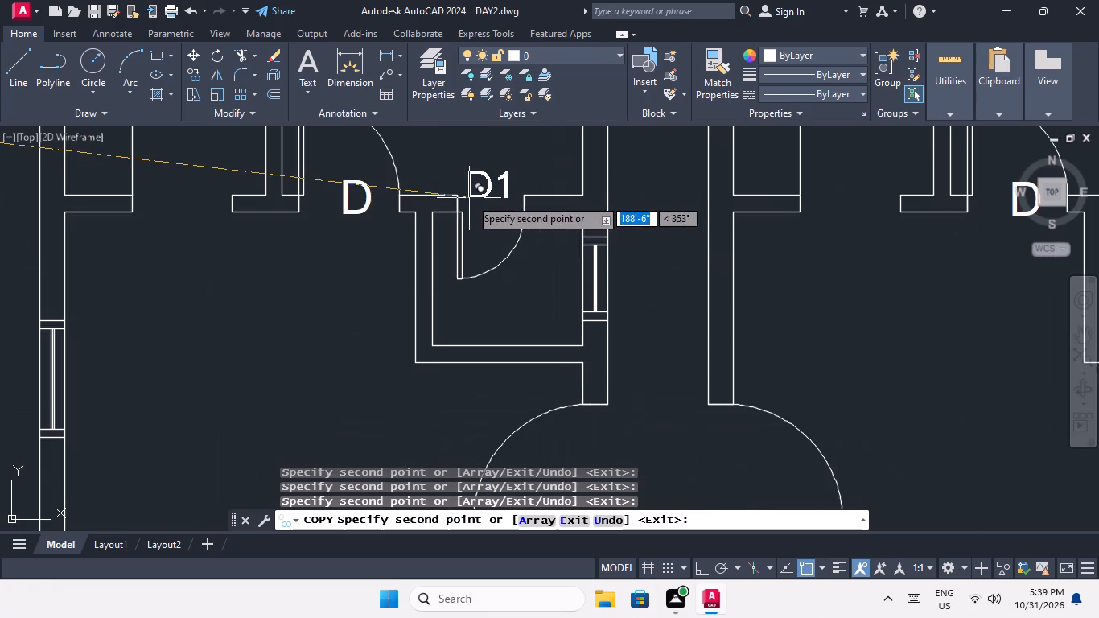
click(476, 218)
scroll(476, 218, down, 2)
middle_drag(656, 246, 499, 311)
scroll(573, 293, up, 3)
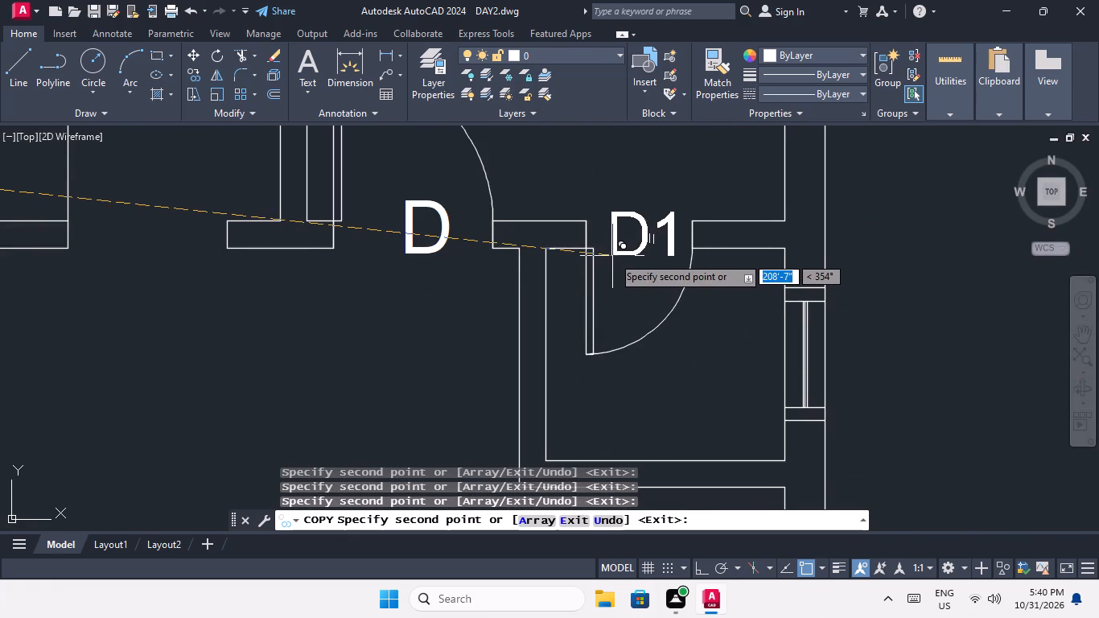
click(612, 256)
Place D1 copies at the W/C doors of both top-row flats in the third upper-floor plan.
scroll(611, 255, down, 3)
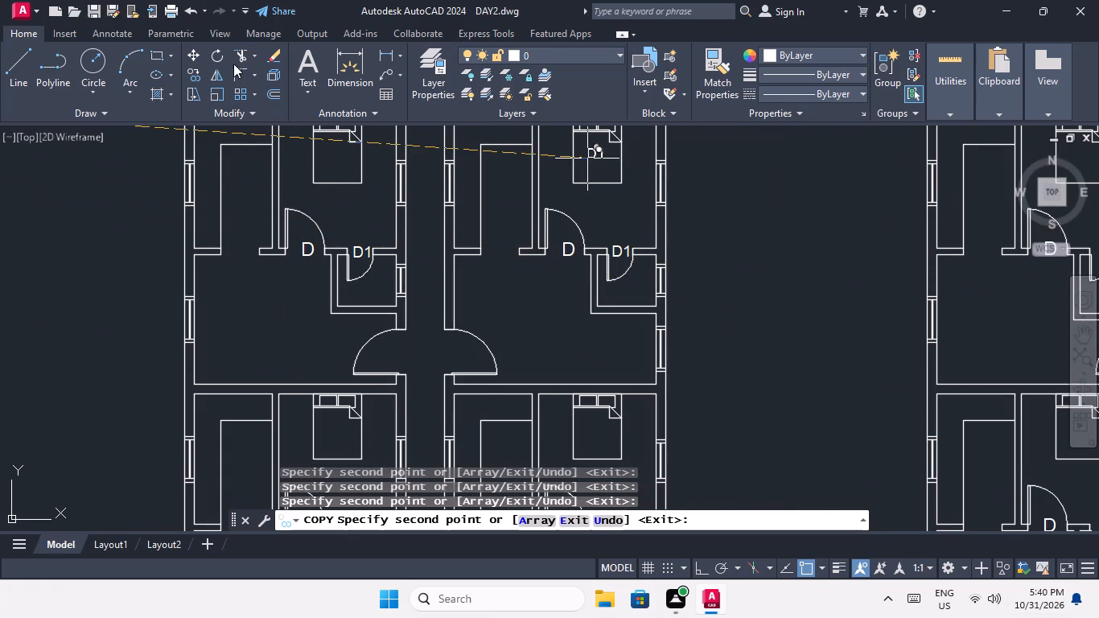
middle_drag(520, 247, 410, 237)
scroll(422, 223, down, 3)
middle_drag(489, 246, 393, 250)
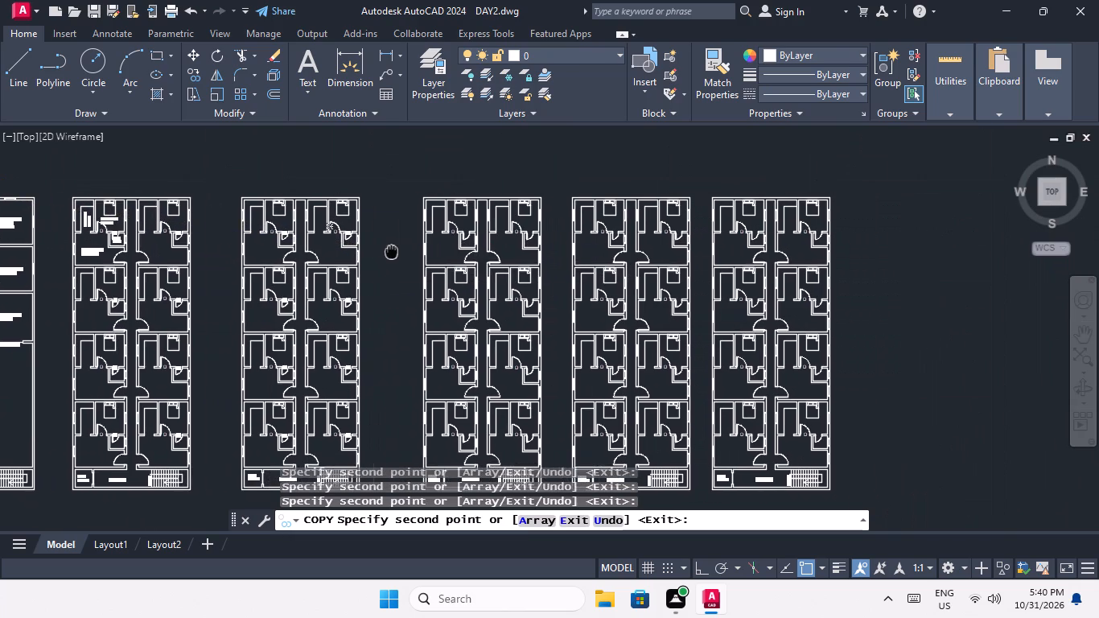
scroll(458, 236, up, 7)
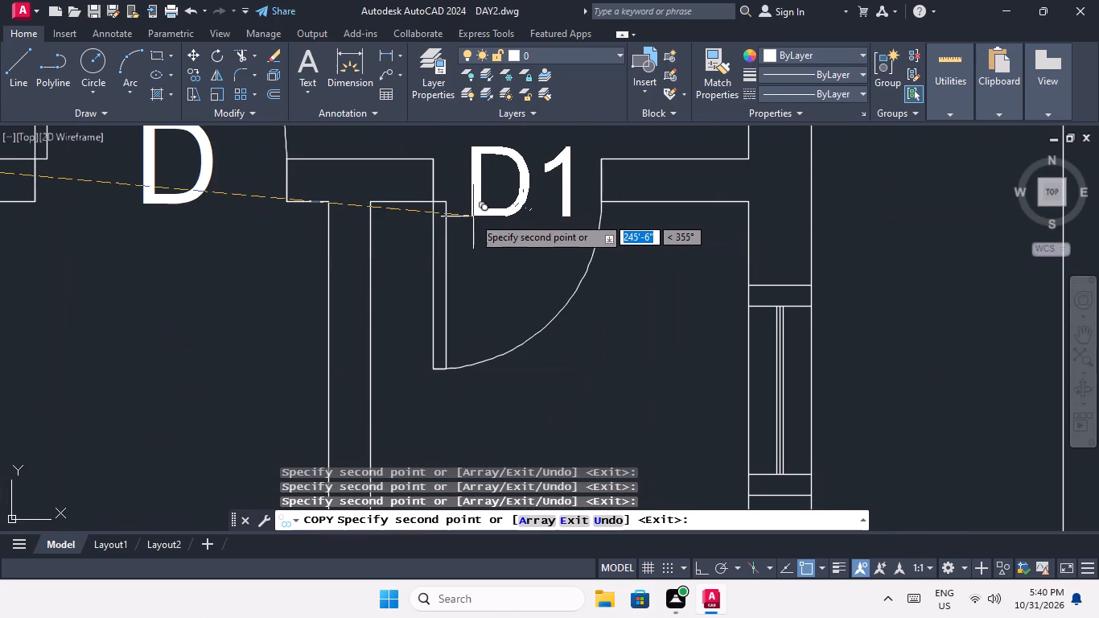
click(471, 217)
scroll(470, 212, down, 4)
middle_drag(570, 252, 353, 287)
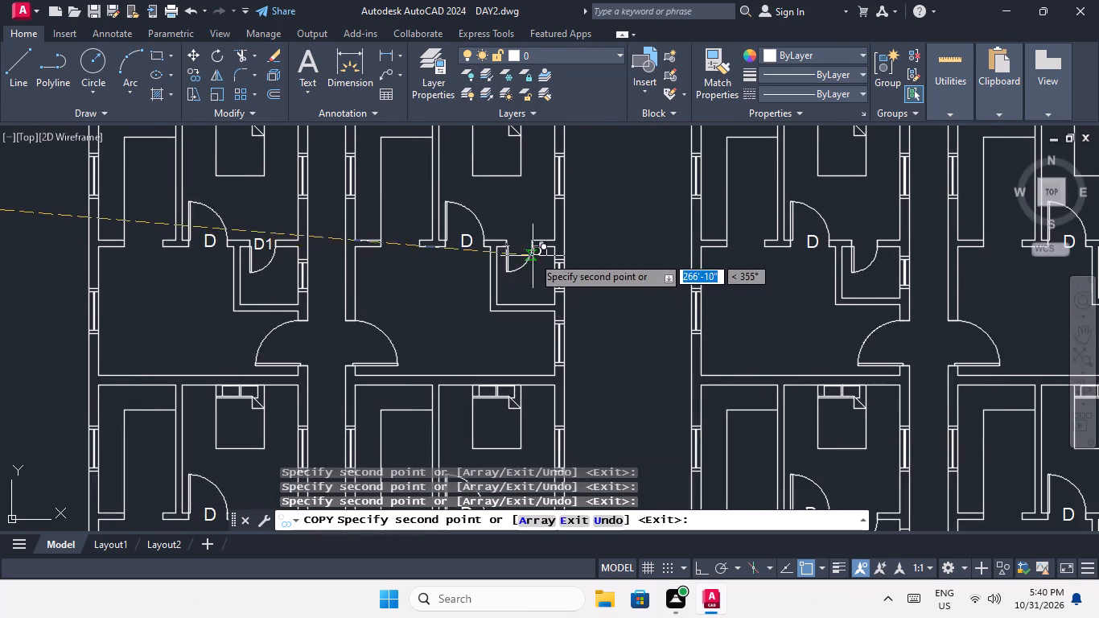
scroll(533, 256, up, 3)
click(450, 231)
Place D1 copies at the W/C doors of both second-row flats in the third upper-floor plan.
scroll(449, 220, down, 3)
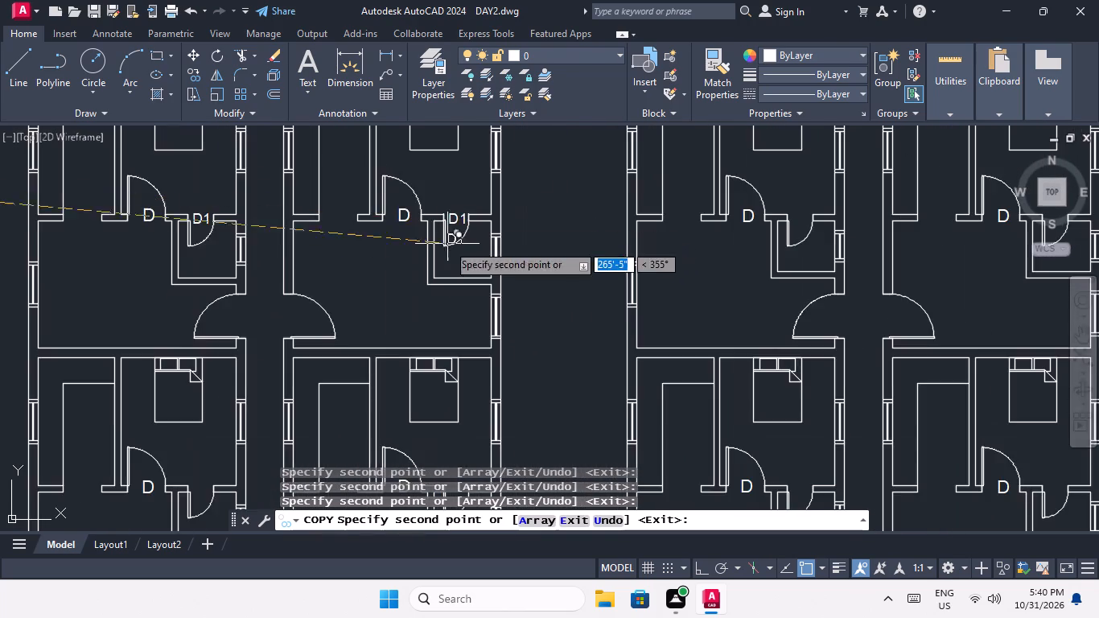
middle_drag(437, 274, 500, 196)
middle_drag(274, 350, 318, 245)
scroll(295, 318, up, 3)
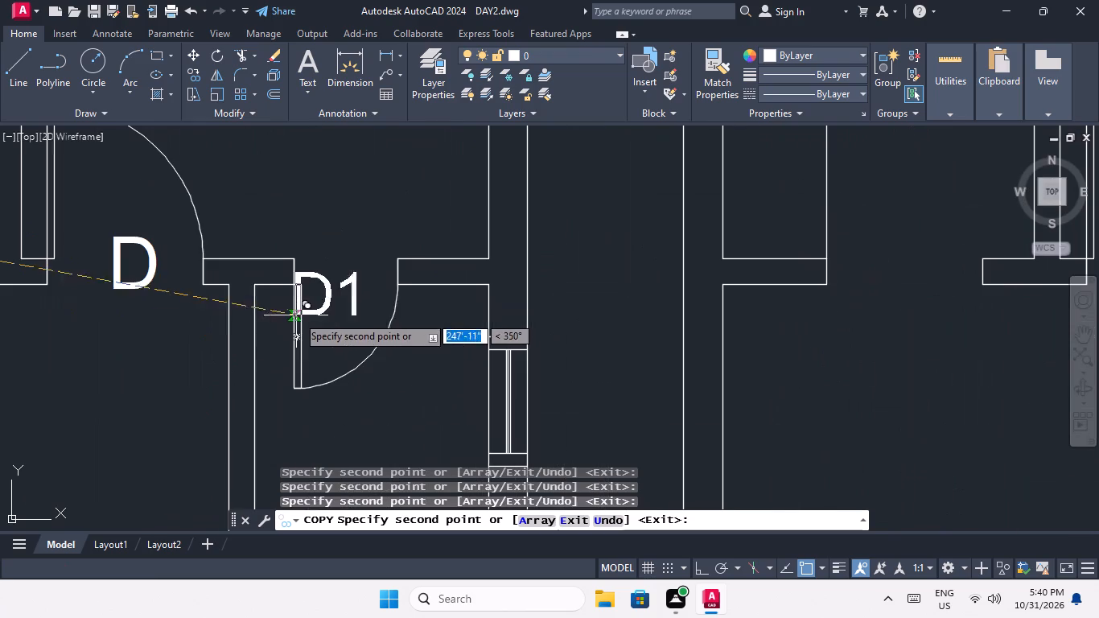
click(318, 292)
scroll(340, 266, down, 3)
middle_drag(467, 282, 418, 290)
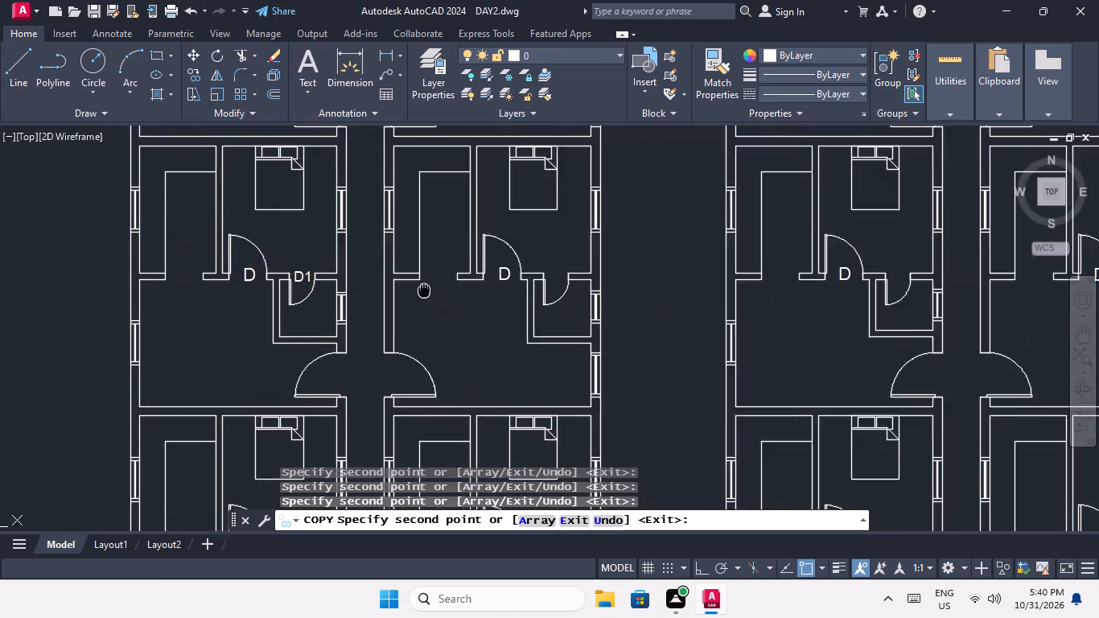
middle_drag(418, 290, 282, 282)
scroll(401, 279, up, 4)
click(430, 251)
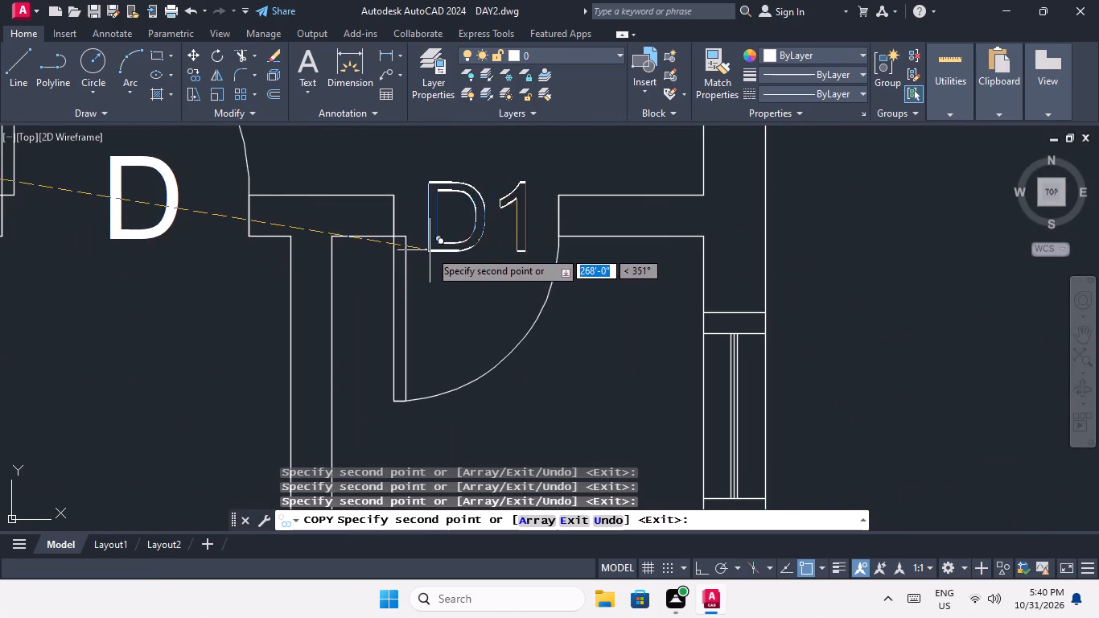
Place D1 copies at the W/C doors of both third-row flats in the third upper-floor plan.
scroll(451, 189, down, 3)
middle_drag(402, 277, 459, 182)
scroll(444, 202, down, 3)
scroll(360, 286, up, 2)
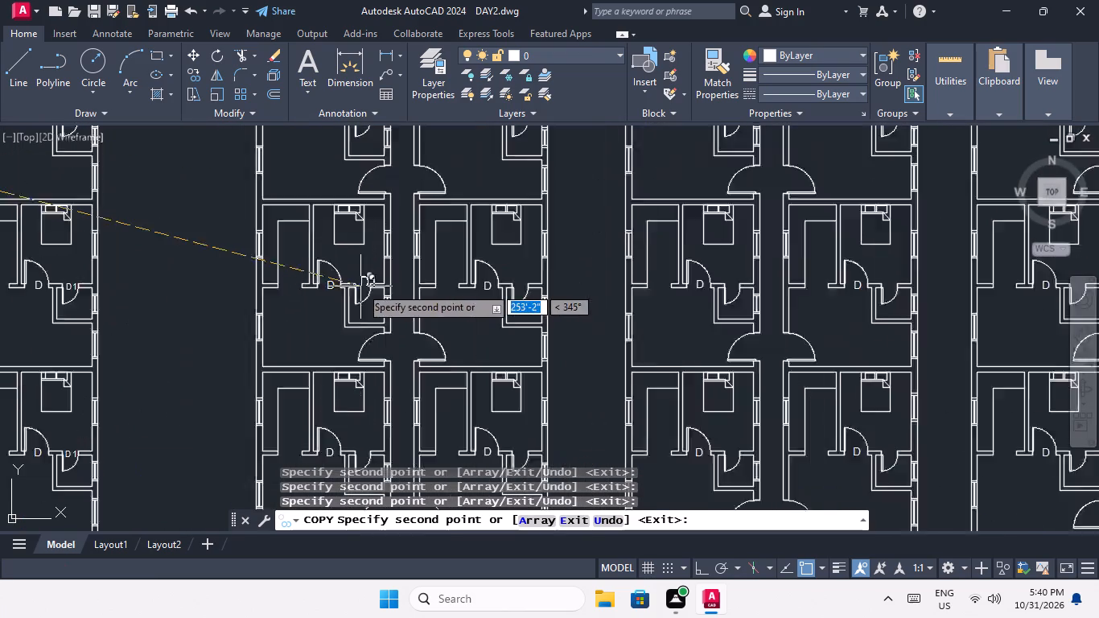
scroll(360, 286, up, 4)
click(359, 299)
scroll(357, 290, down, 4)
middle_drag(501, 319, 457, 315)
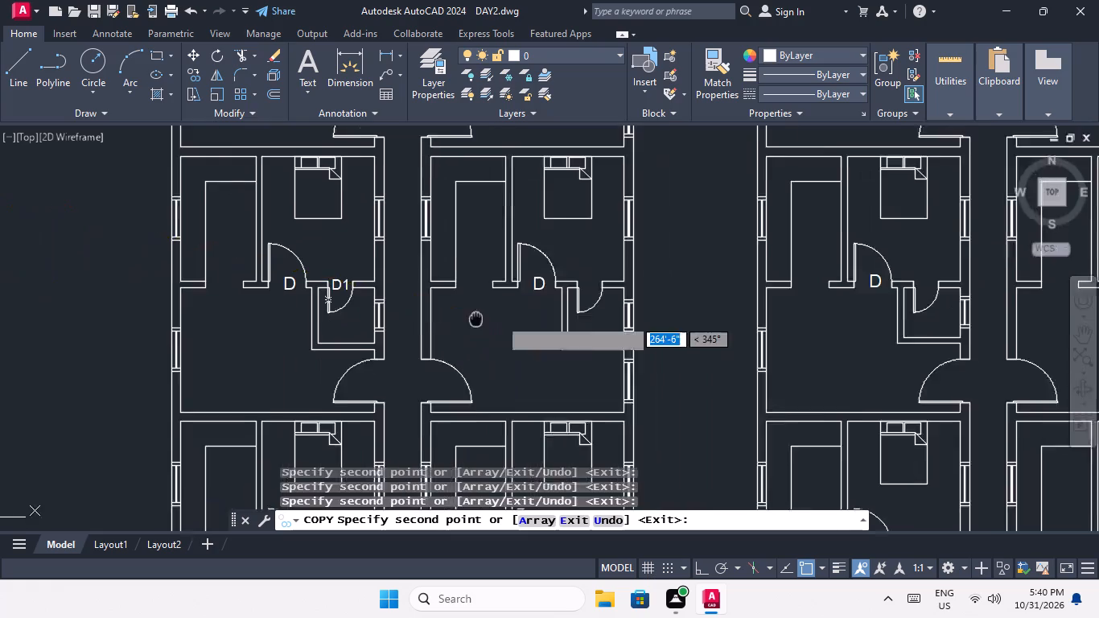
middle_drag(457, 315, 356, 295)
scroll(476, 282, up, 4)
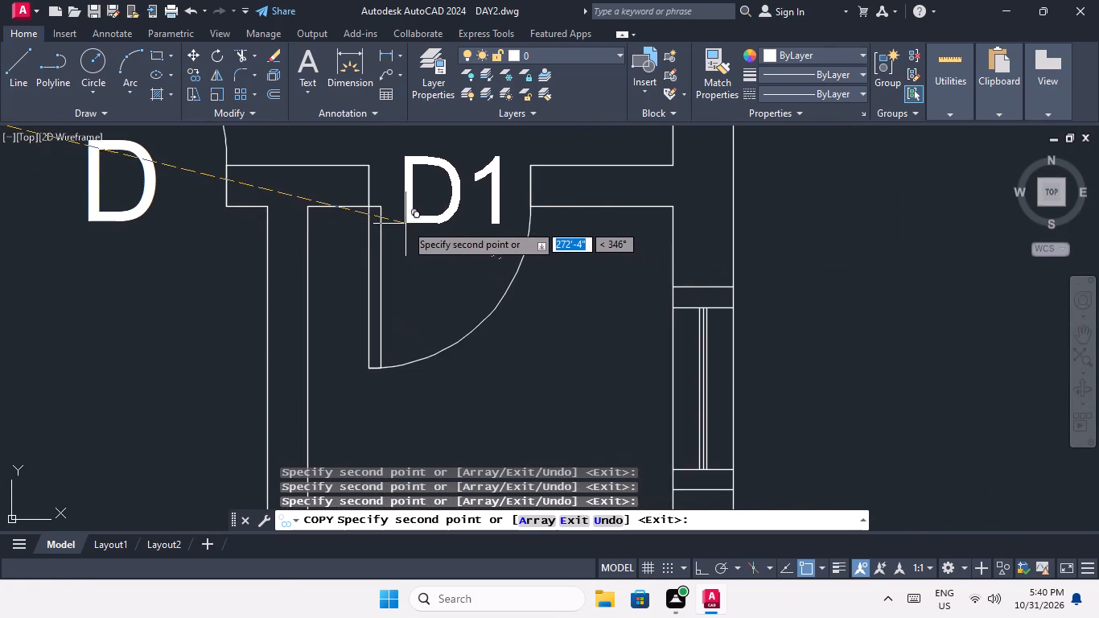
click(405, 224)
Place D1 copies at the W/C doors of both bottom-row flats, above the balcony, in the third upper-floor plan.
scroll(410, 217, down, 3)
middle_drag(361, 279, 420, 196)
scroll(414, 202, down, 3)
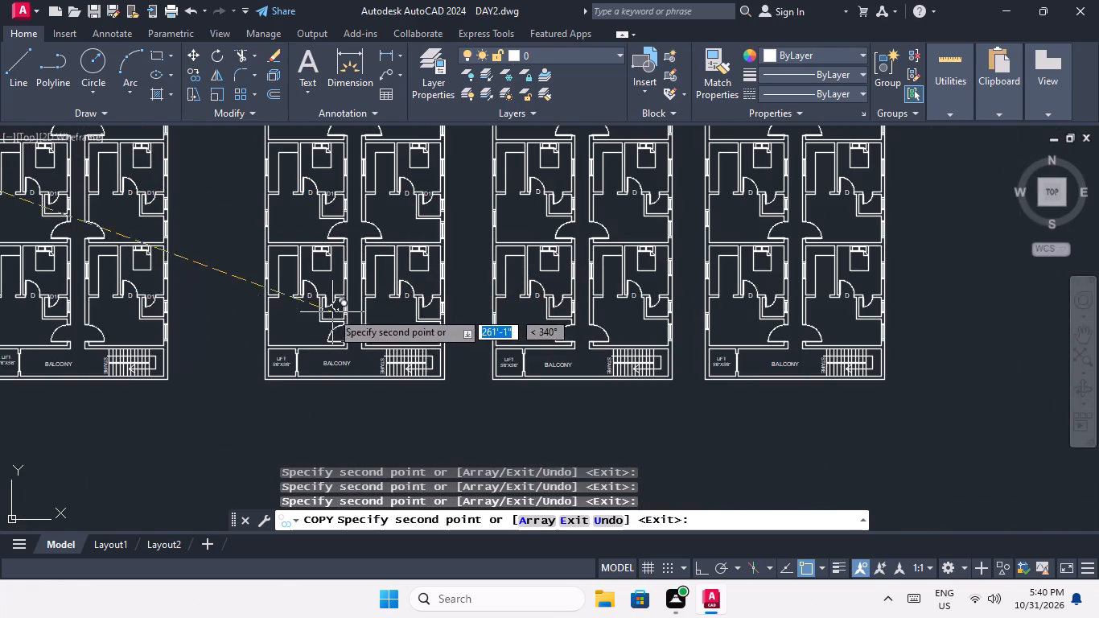
scroll(323, 298, up, 5)
click(346, 299)
scroll(347, 297, down, 3)
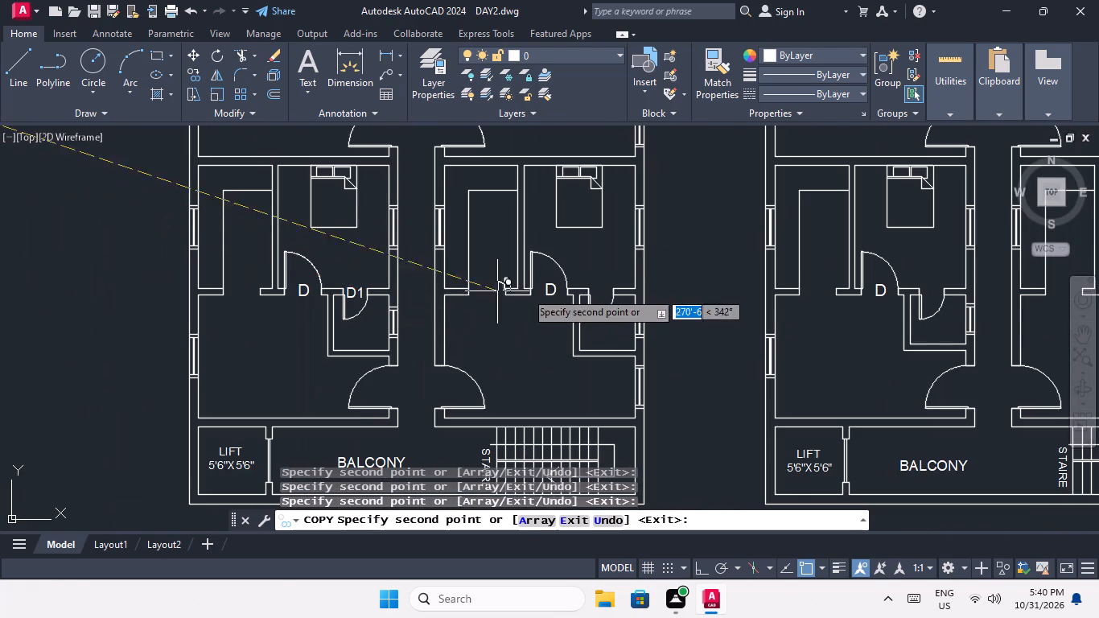
scroll(611, 297, up, 4)
click(513, 293)
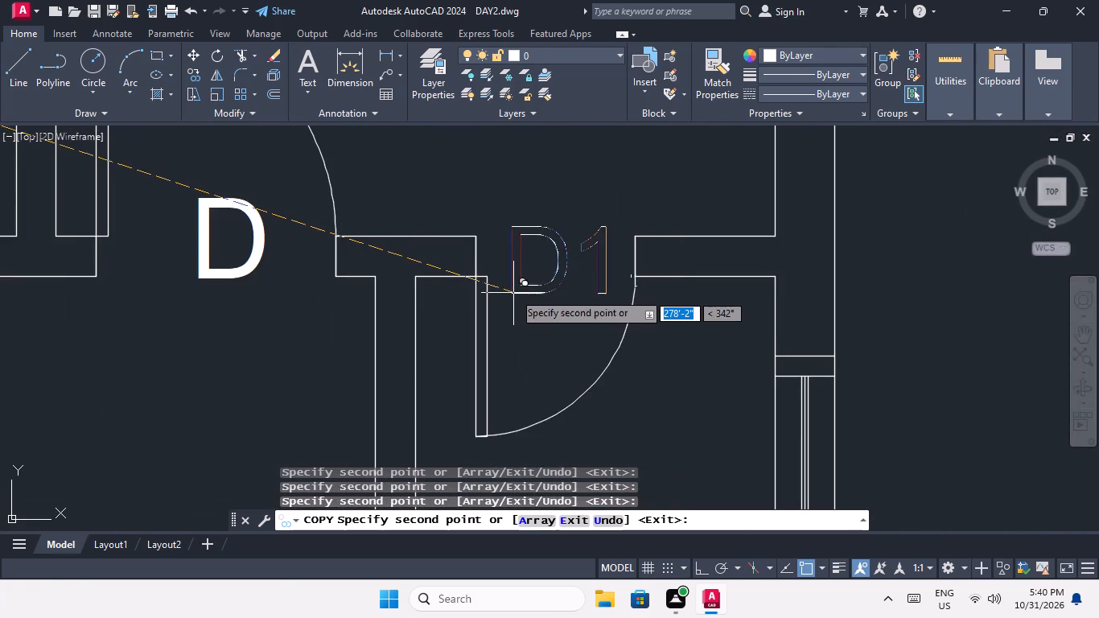
Place D1 copies at the W/C doors of both bottom-row flats in the fourth upper-floor plan.
scroll(518, 272, down, 5)
middle_drag(495, 311, 175, 314)
scroll(411, 281, up, 4)
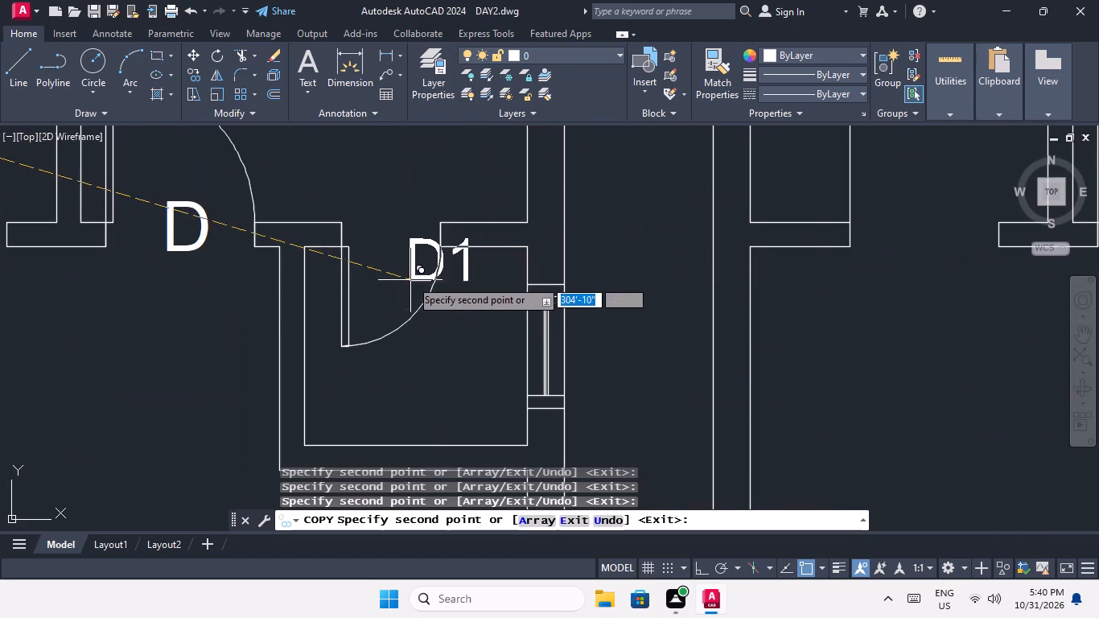
click(362, 255)
scroll(362, 255, down, 3)
middle_drag(473, 286, 259, 291)
scroll(410, 262, up, 3)
click(347, 257)
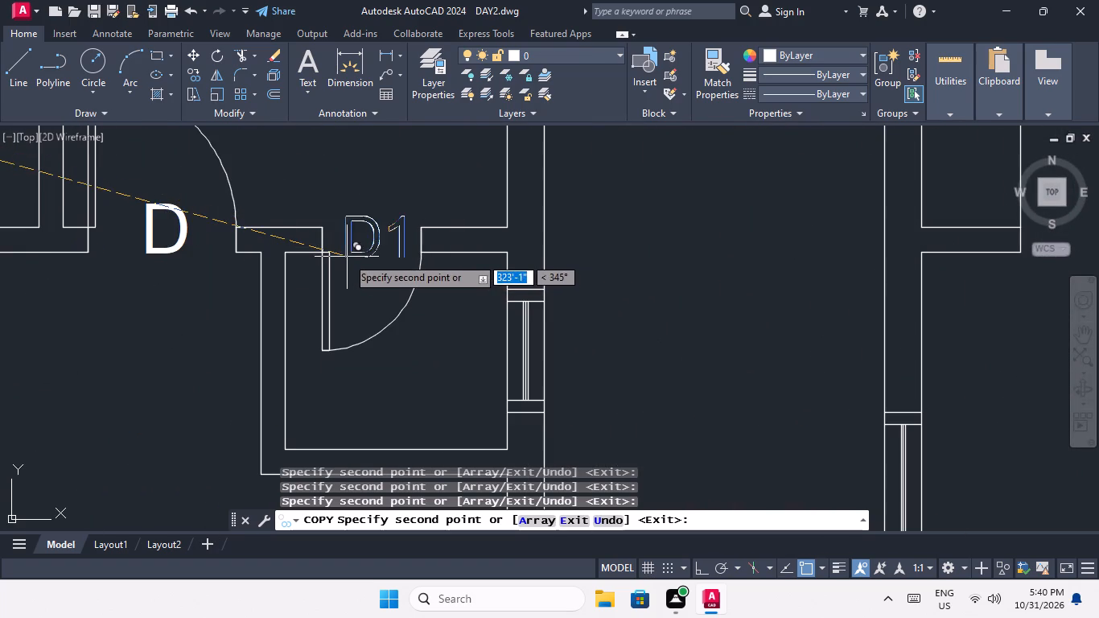
Place D1 copies at the W/C doors of both third-row flats in the fourth upper-floor plan.
scroll(347, 257, down, 4)
middle_drag(351, 282, 381, 342)
scroll(355, 279, down, 2)
middle_drag(360, 287, 472, 379)
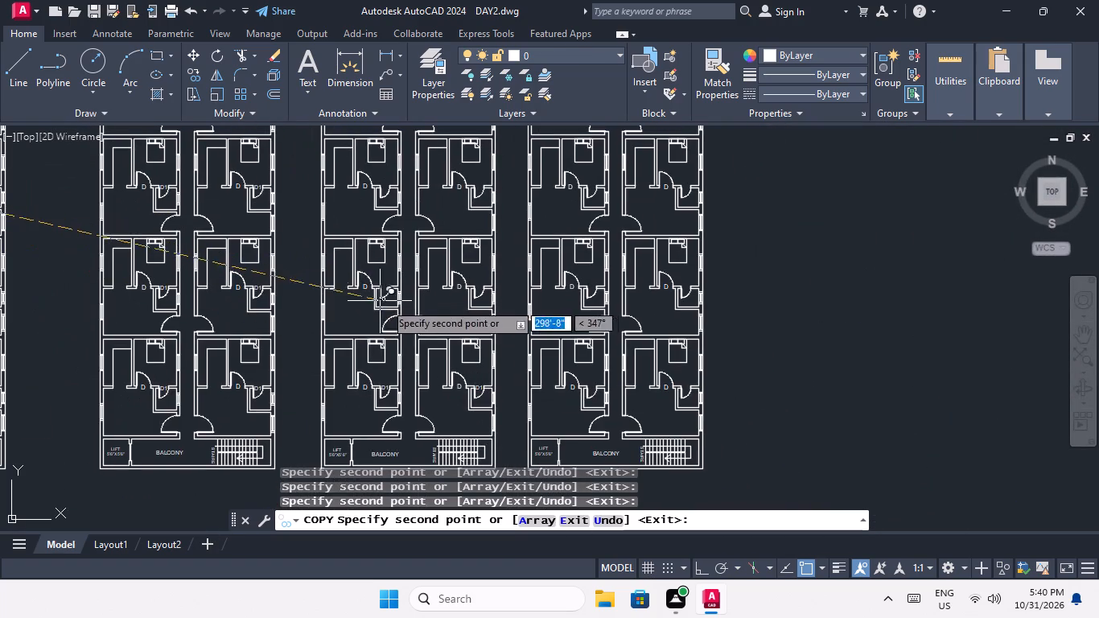
scroll(385, 295, up, 6)
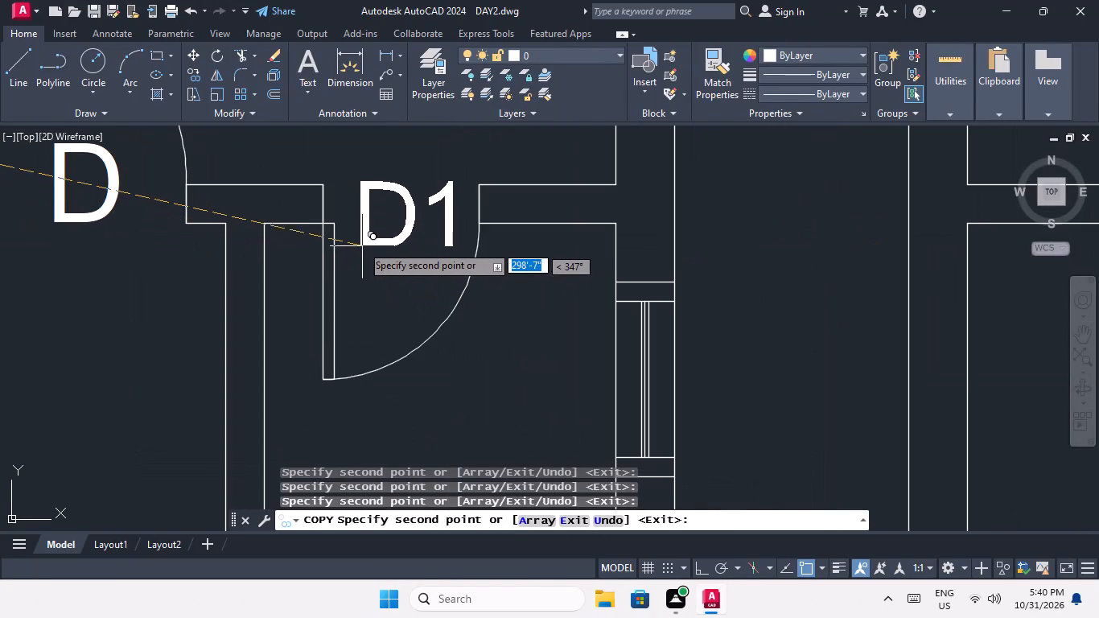
click(360, 239)
scroll(360, 237, down, 4)
middle_drag(432, 250, 228, 262)
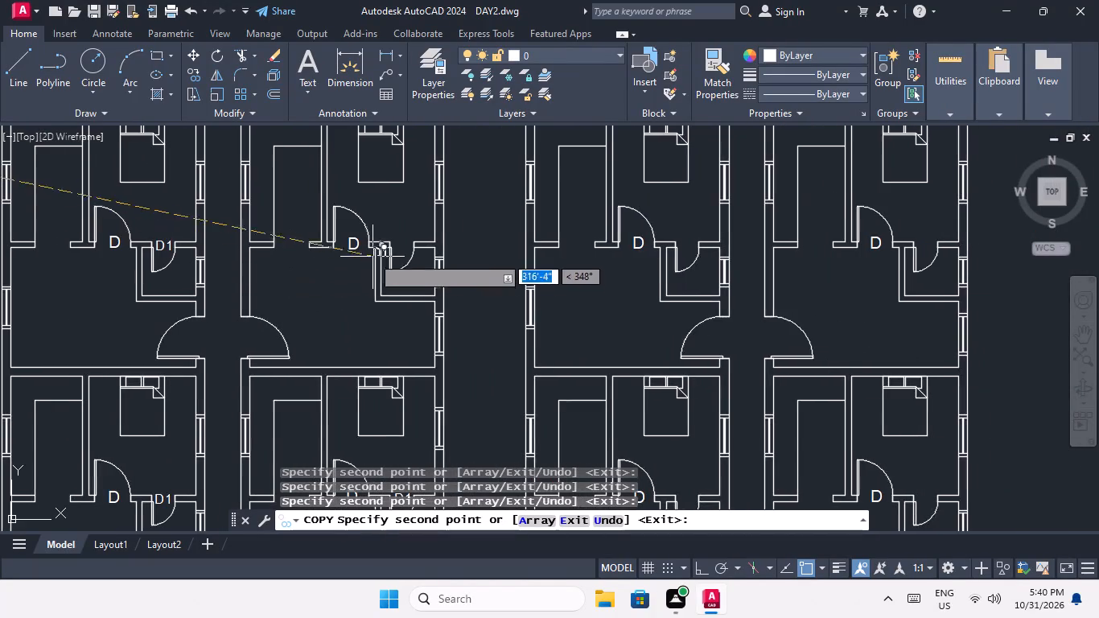
scroll(393, 248, up, 3)
click(405, 253)
Place D1 copies at the W/C doors of both second-row flats in the fourth upper-floor plan.
scroll(405, 252, down, 3)
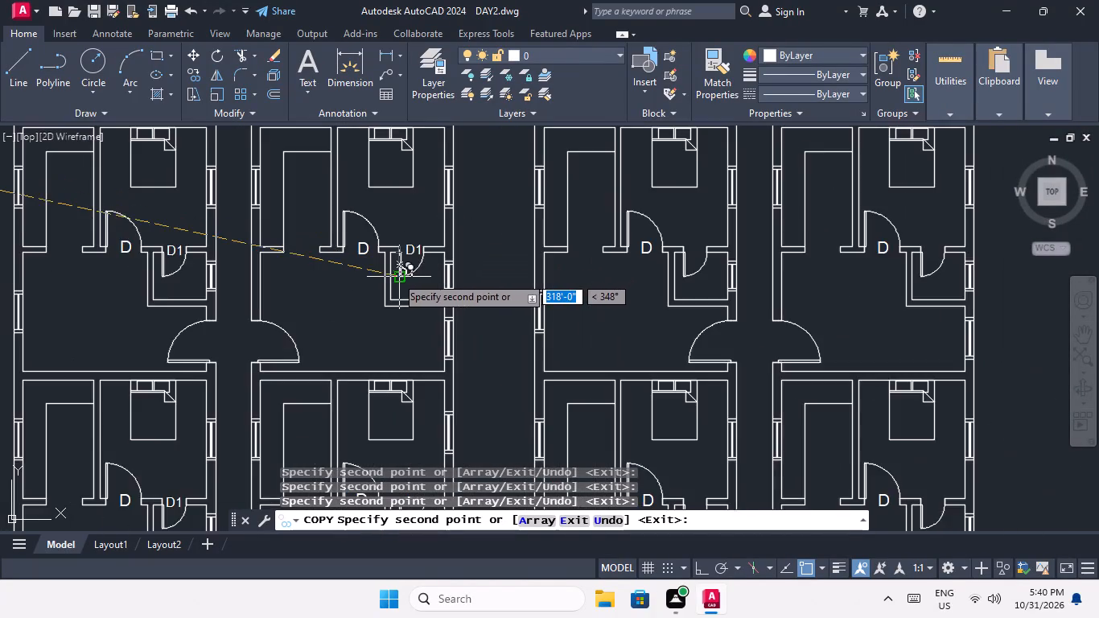
middle_drag(402, 290, 436, 378)
scroll(430, 362, down, 1)
middle_drag(348, 262, 373, 336)
scroll(316, 269, up, 4)
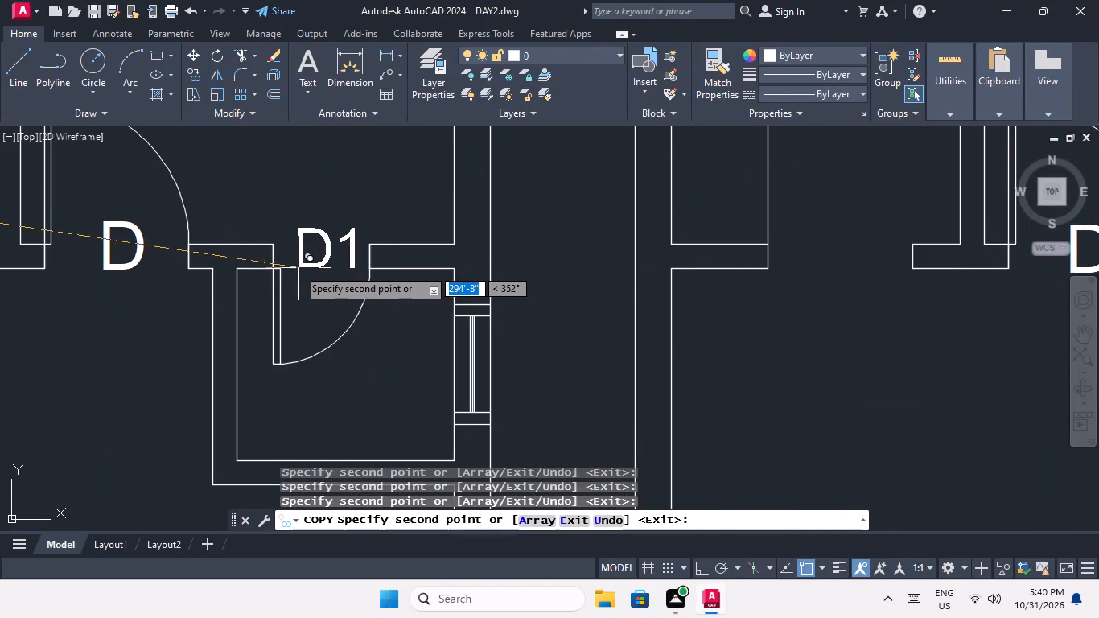
scroll(296, 268, up, 2)
click(295, 282)
scroll(295, 278, down, 4)
middle_drag(400, 302, 151, 312)
scroll(420, 297, up, 3)
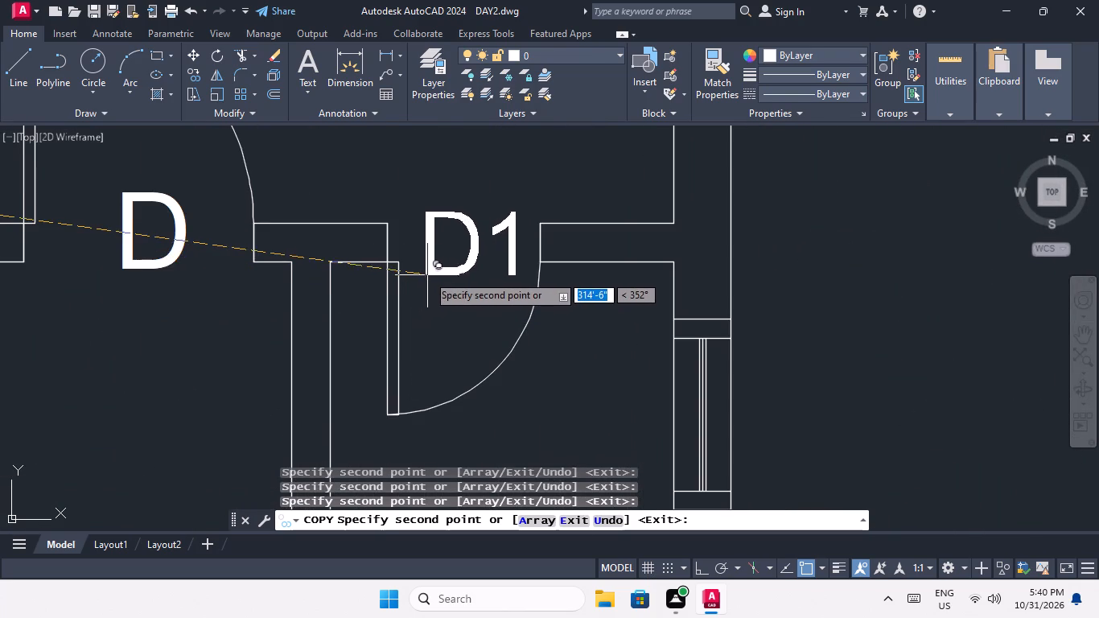
click(428, 270)
Place D1 copies at the W/C doors of both top-row flats in the fourth upper-floor plan.
scroll(428, 270, down, 3)
middle_drag(385, 298, 413, 368)
scroll(354, 289, down, 1)
middle_drag(354, 288, 363, 306)
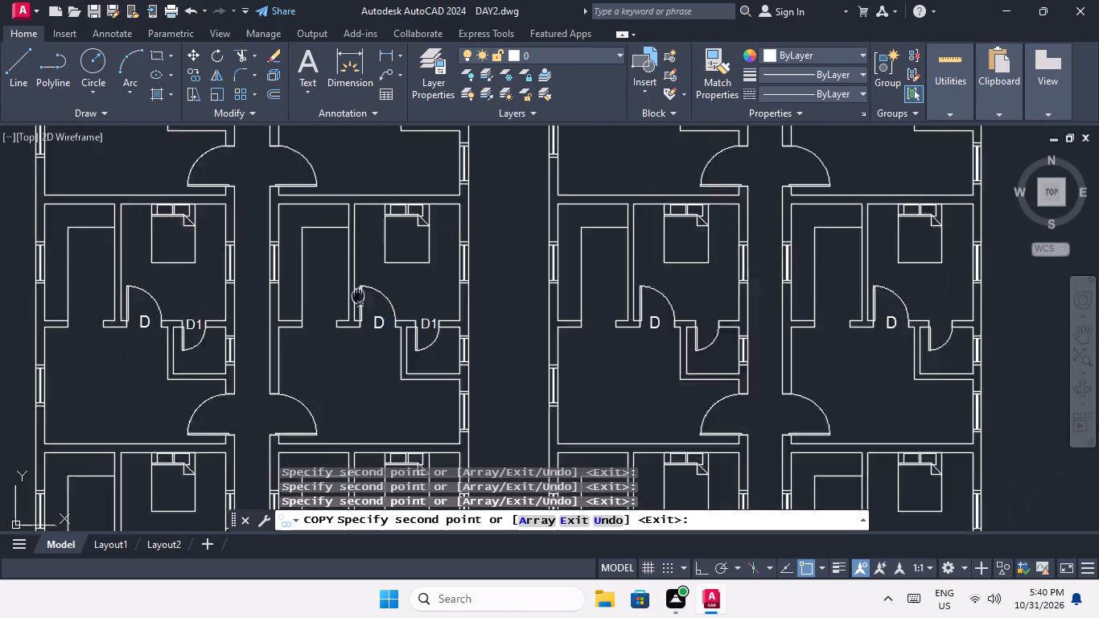
middle_drag(363, 306, 387, 365)
middle_drag(282, 289, 346, 391)
scroll(279, 242, up, 3)
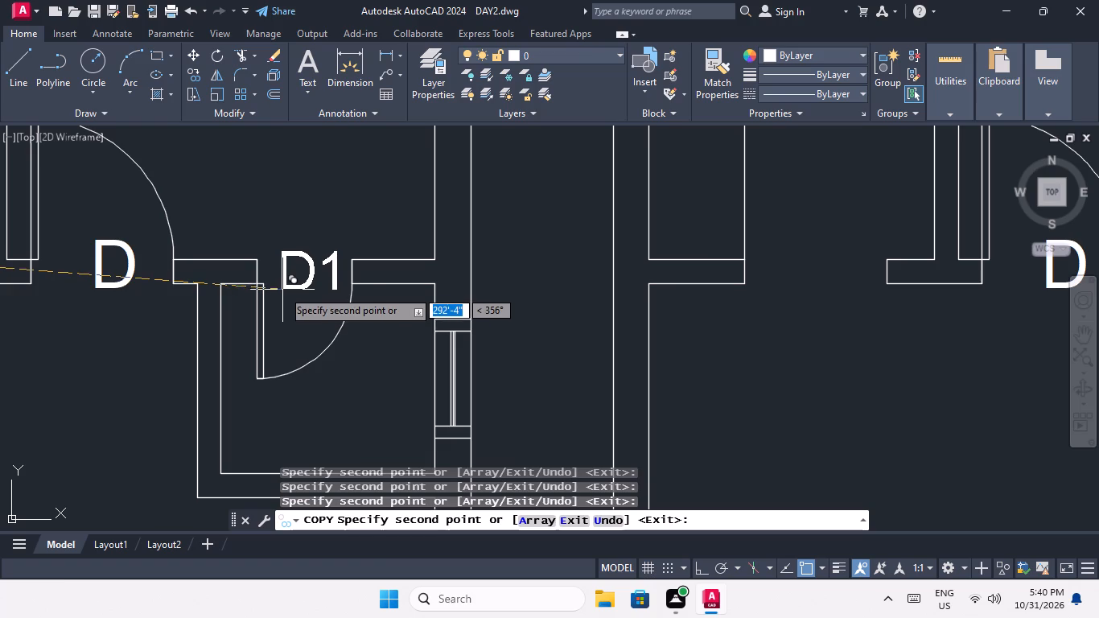
click(282, 288)
scroll(282, 288, down, 3)
middle_drag(374, 311, 156, 336)
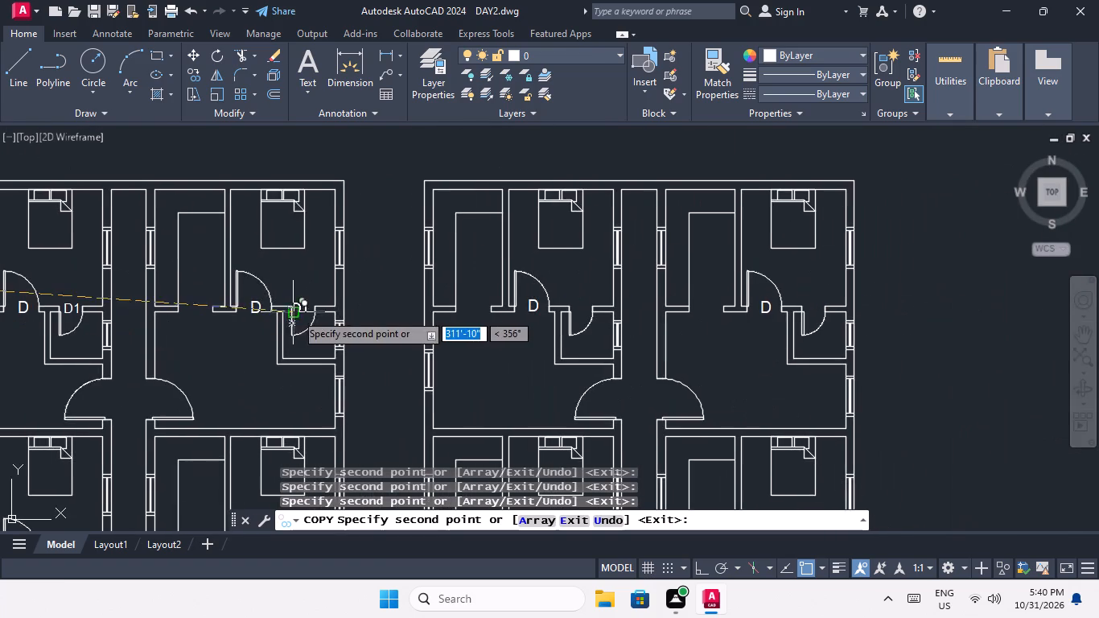
scroll(295, 313, up, 5)
click(287, 302)
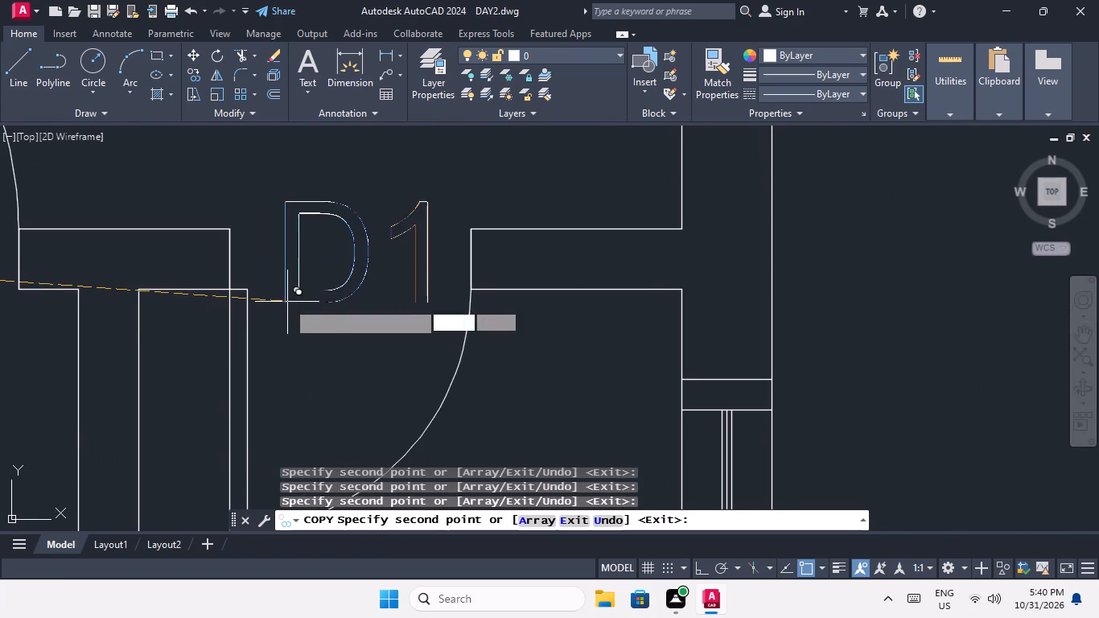
Place D1 copies at the W/C doors of both top-row flats in the fifth upper-floor plan.
scroll(287, 302, down, 5)
middle_drag(334, 325, 269, 308)
scroll(507, 279, up, 2)
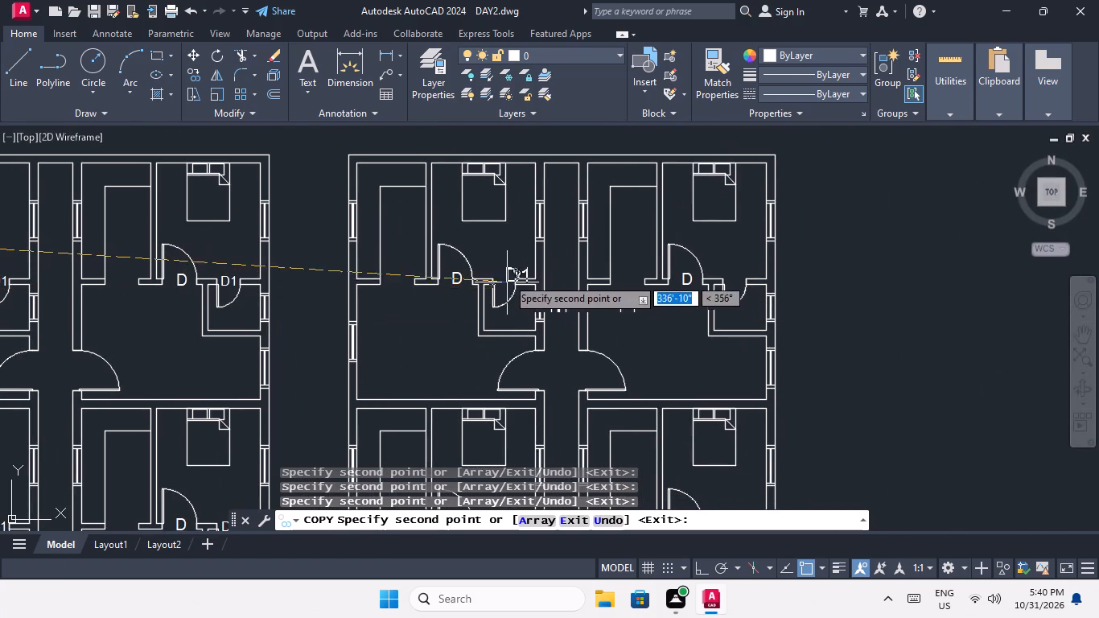
scroll(507, 278, up, 5)
scroll(462, 335, down, 3)
scroll(456, 338, up, 1)
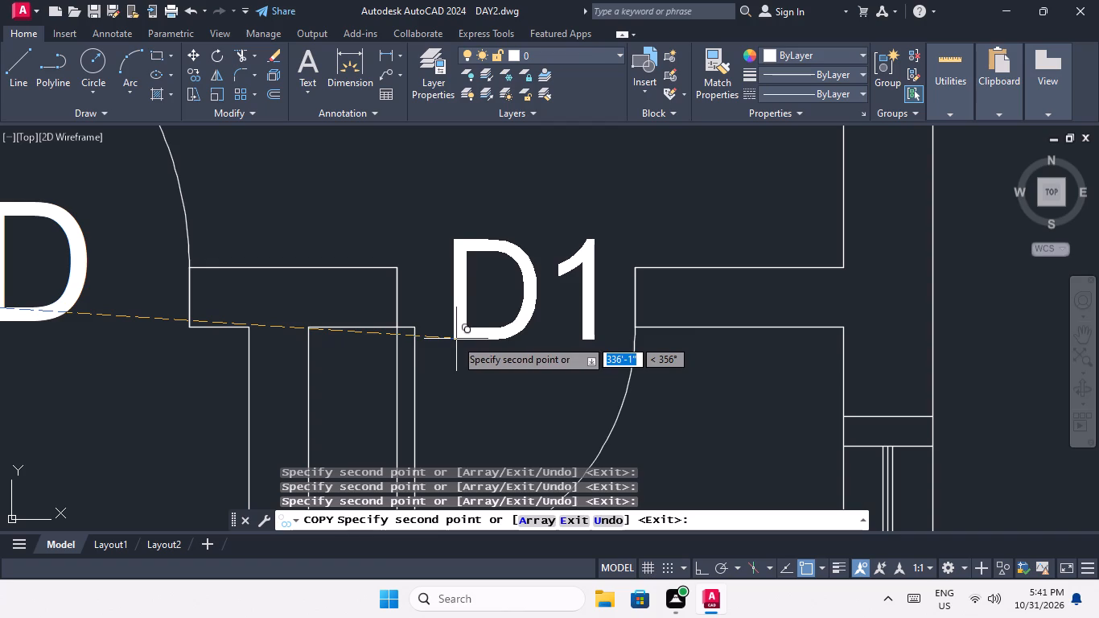
click(455, 339)
scroll(455, 306, down, 3)
middle_drag(332, 328, 203, 328)
scroll(357, 300, down, 2)
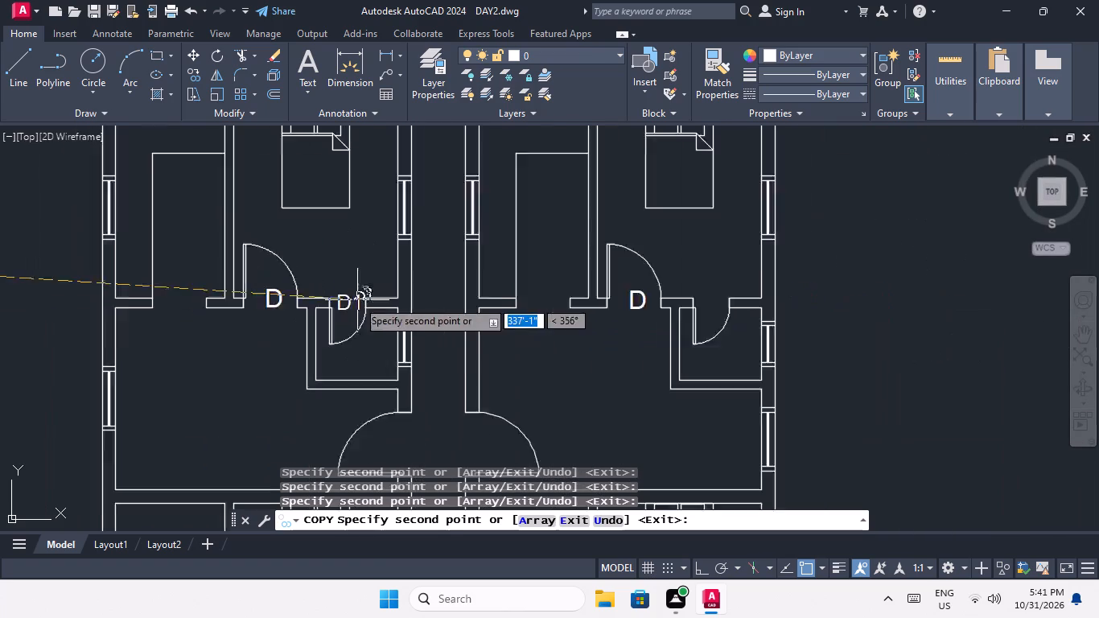
scroll(357, 300, down, 1)
scroll(497, 307, up, 7)
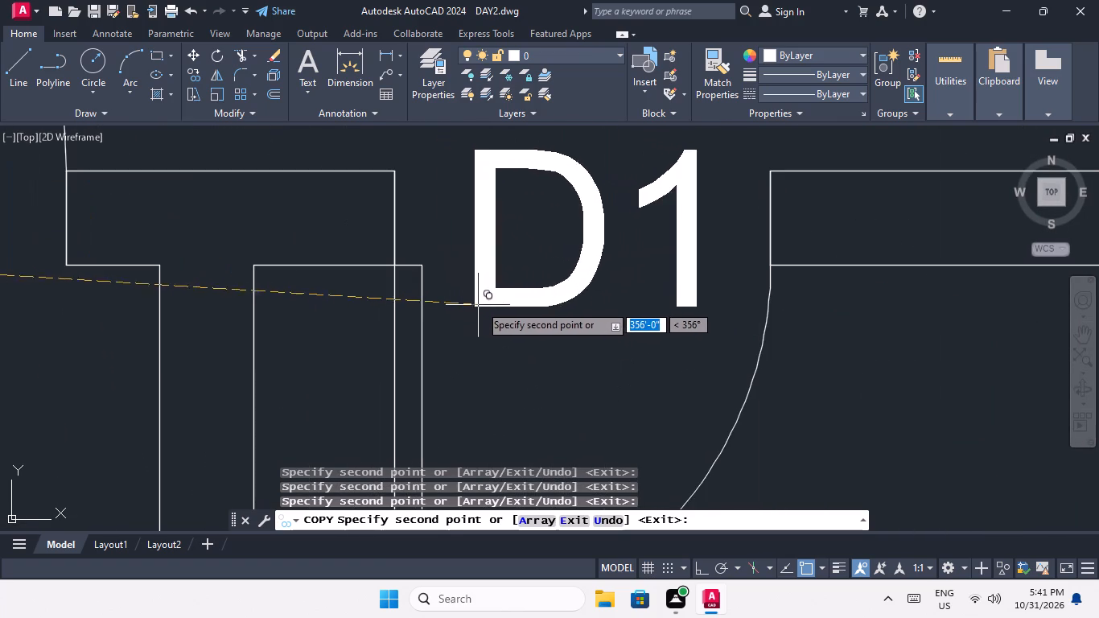
click(484, 298)
Place D1 copies at the W/C doors of both second-row flats in the fifth upper-floor plan.
scroll(485, 286, down, 4)
middle_drag(442, 331, 493, 246)
scroll(488, 250, down, 3)
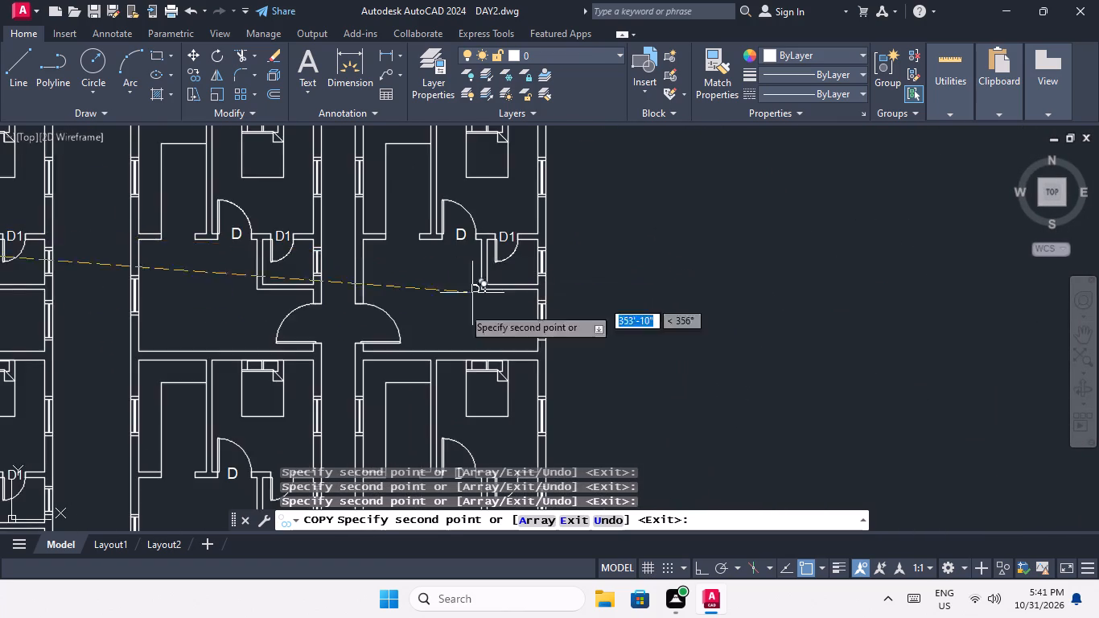
middle_drag(437, 330, 494, 233)
scroll(335, 377, up, 3)
middle_drag(335, 411, 323, 340)
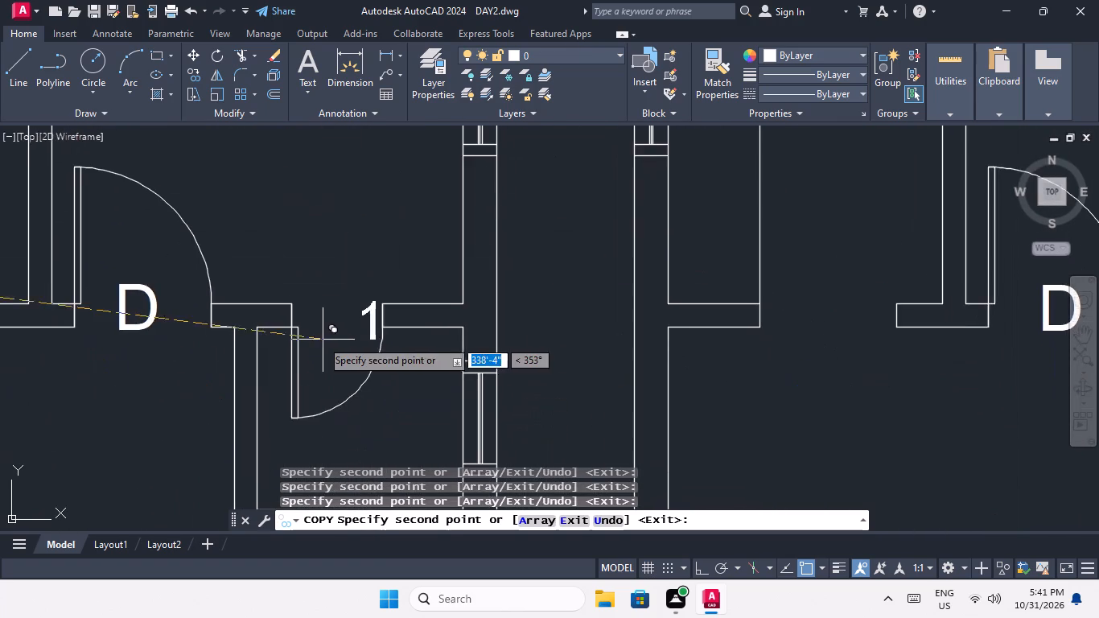
scroll(318, 340, up, 3)
click(307, 313)
scroll(307, 312, down, 4)
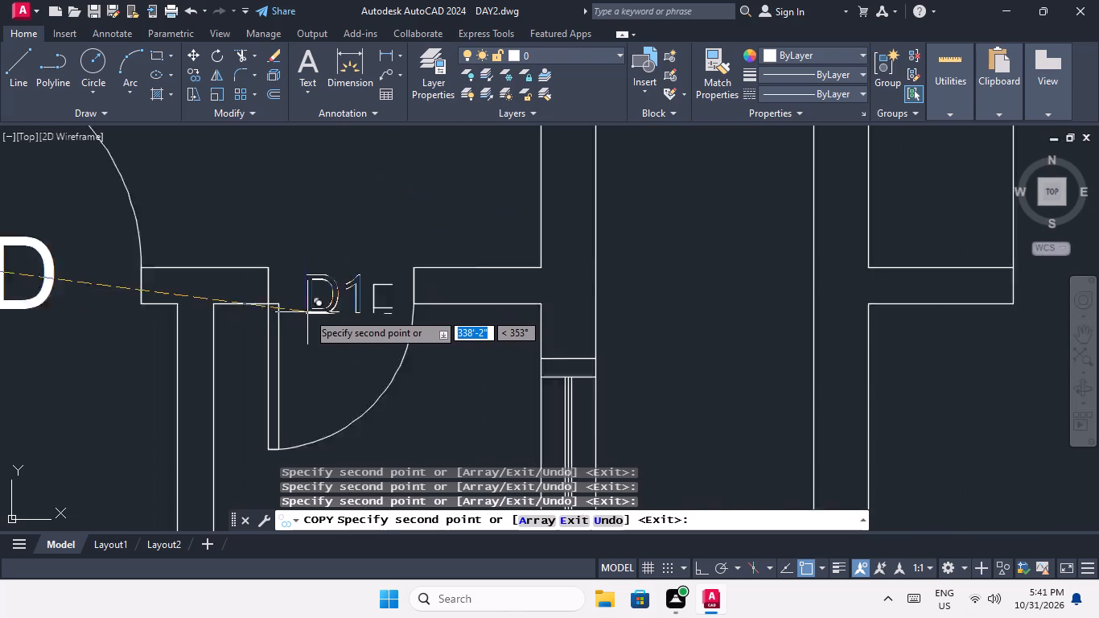
middle_drag(345, 313, 134, 307)
scroll(140, 297, down, 3)
scroll(352, 302, up, 4)
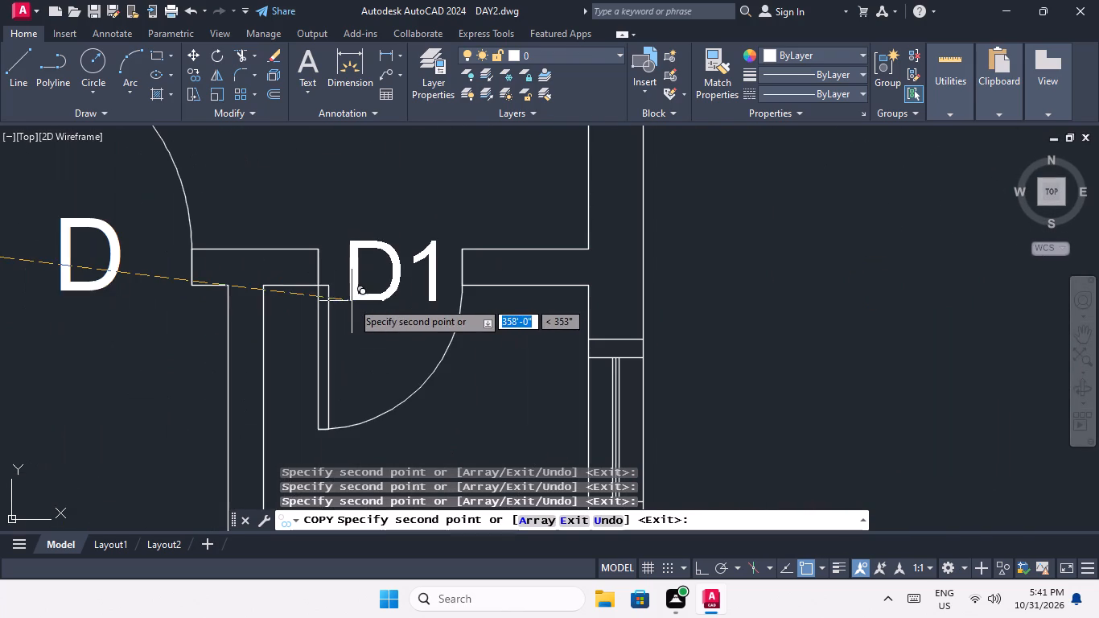
click(350, 291)
Place D1 copies at the W/C doors of both third-row flats in the fifth upper-floor plan.
scroll(355, 282, down, 5)
middle_drag(315, 323, 409, 278)
middle_drag(309, 381, 295, 308)
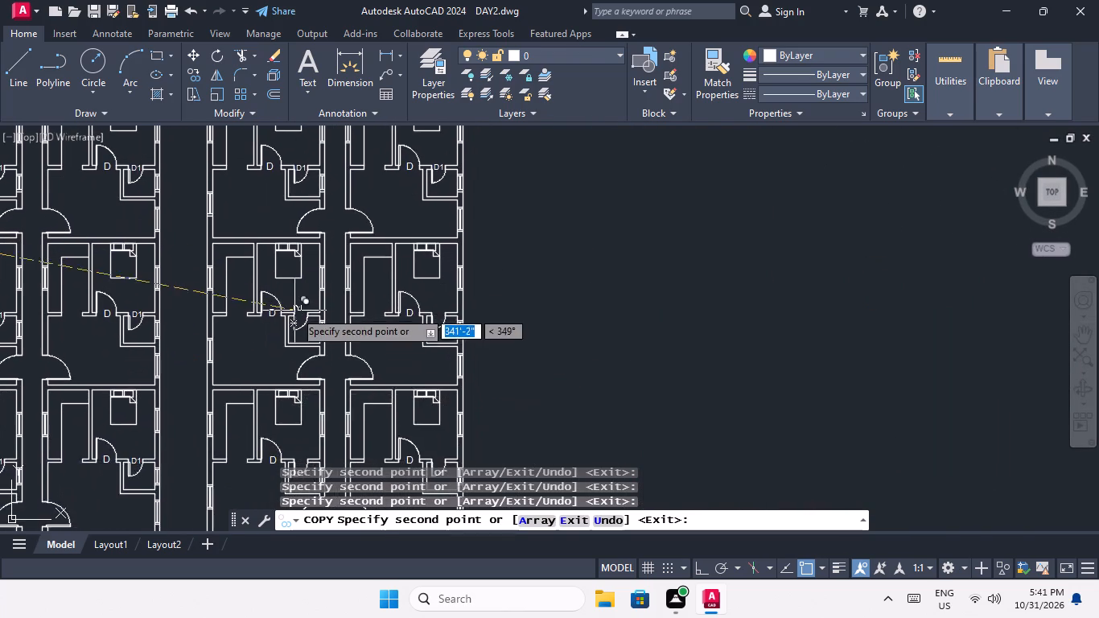
scroll(294, 321, up, 6)
click(281, 261)
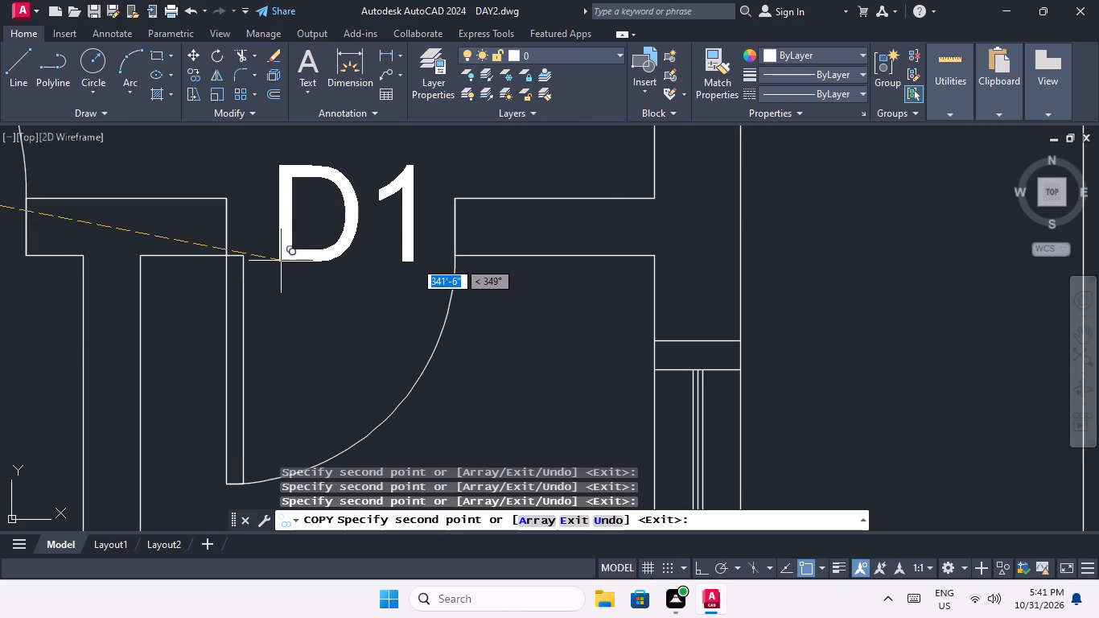
scroll(281, 261, down, 3)
middle_drag(412, 286, 143, 302)
scroll(347, 293, down, 1)
scroll(422, 283, up, 4)
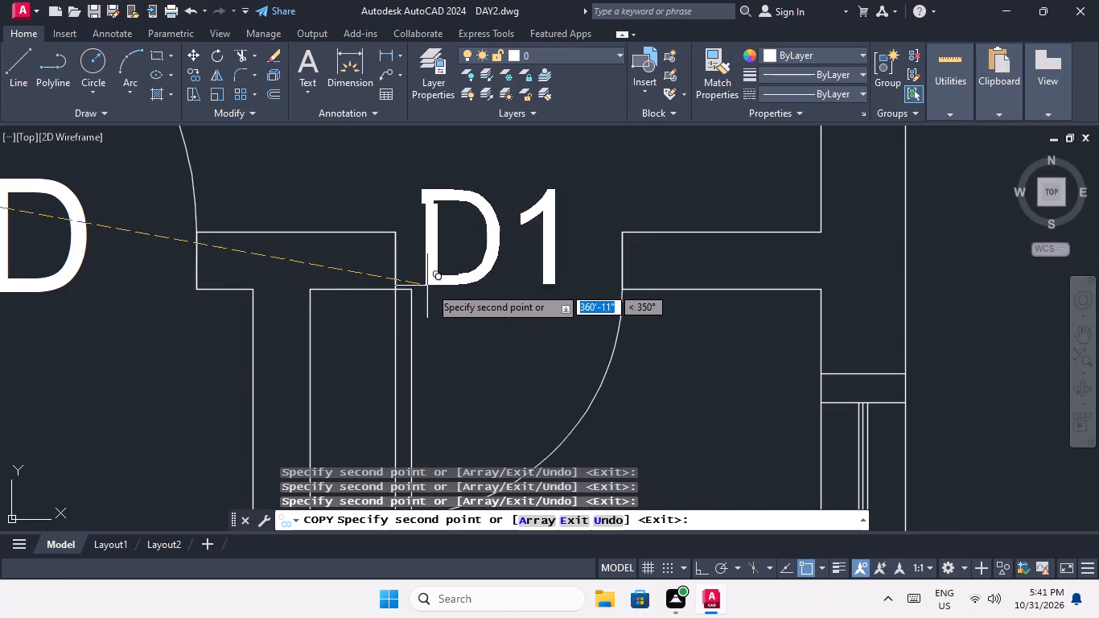
click(462, 302)
Place D1 copies at the W/C doors of both bottom-row flats, above the balcony, in the fifth upper-floor plan.
scroll(463, 271, down, 4)
middle_drag(397, 333, 429, 207)
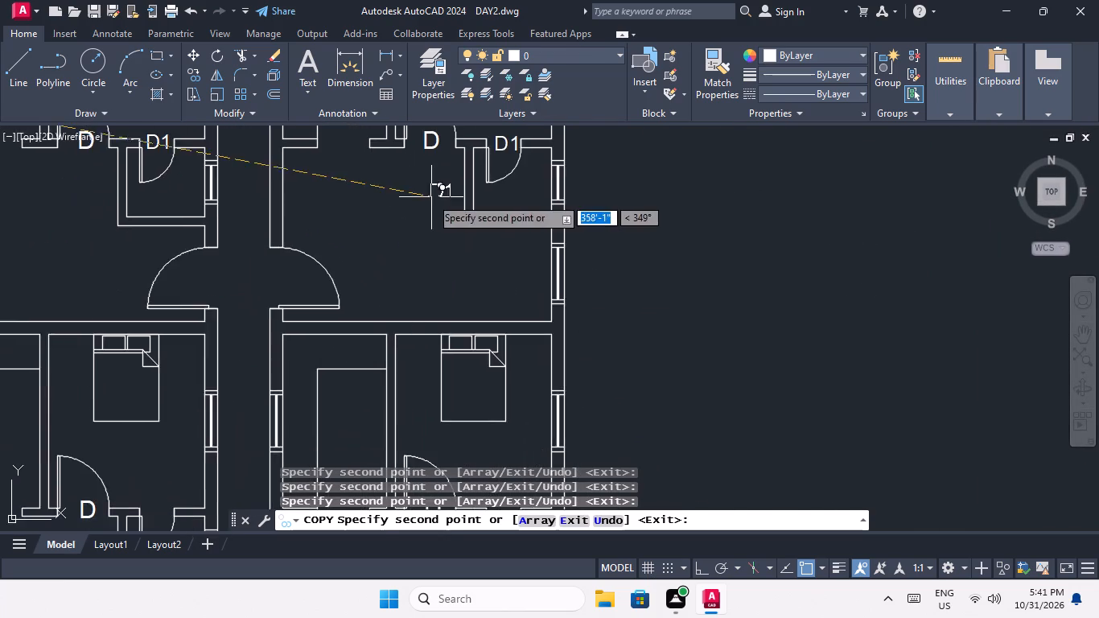
scroll(416, 225, down, 3)
scroll(351, 322, up, 4)
scroll(353, 207, up, 2)
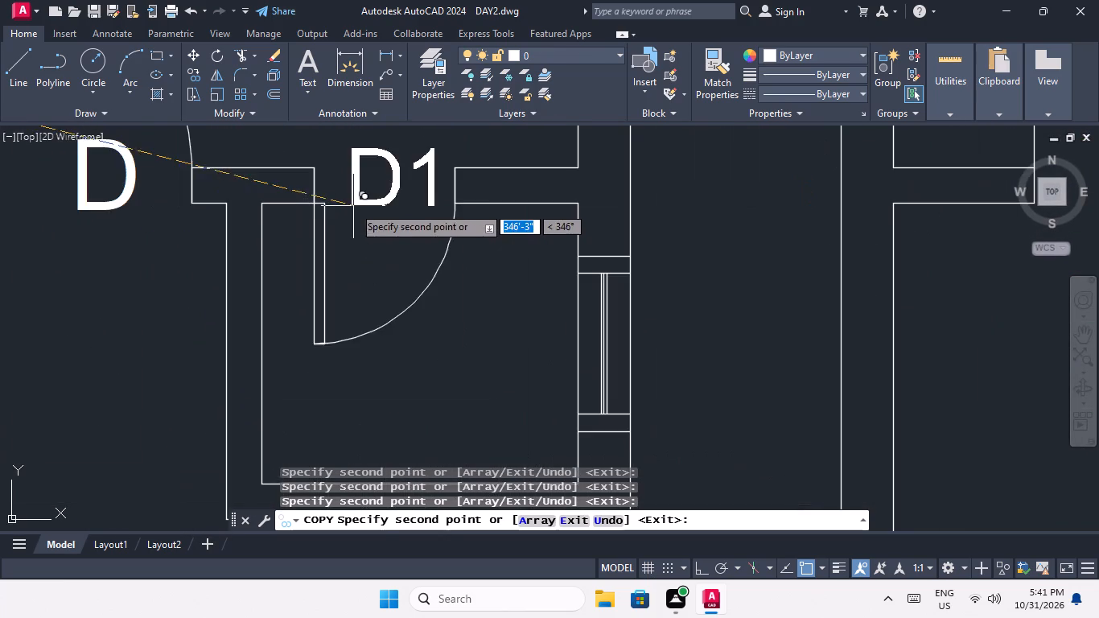
middle_drag(348, 233, 329, 303)
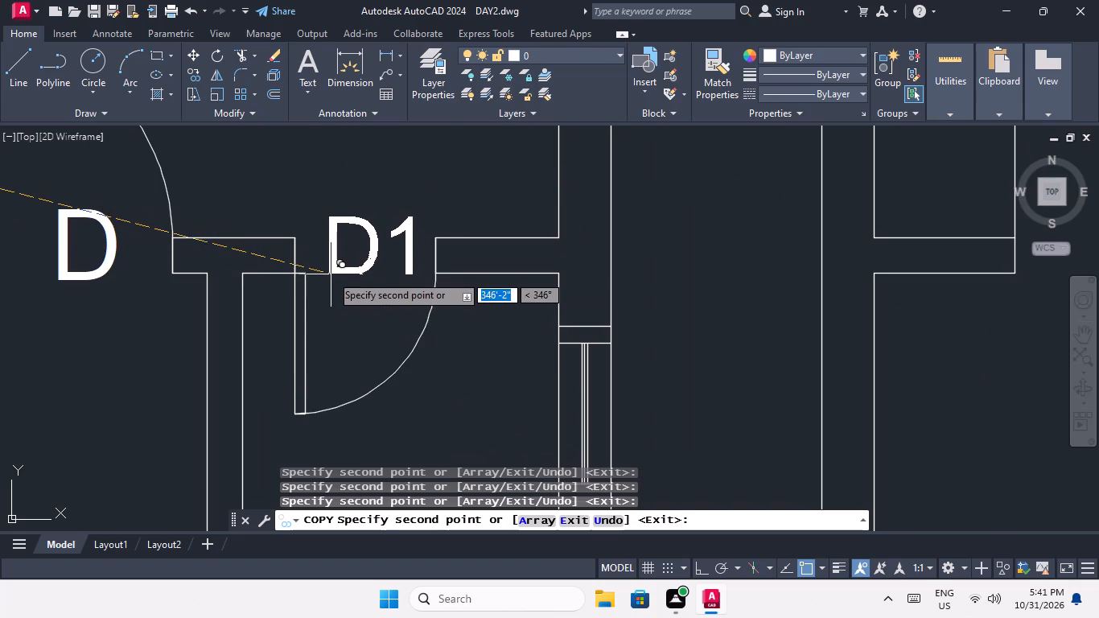
click(331, 274)
scroll(332, 272, down, 4)
middle_drag(496, 295, 379, 329)
scroll(442, 309, up, 3)
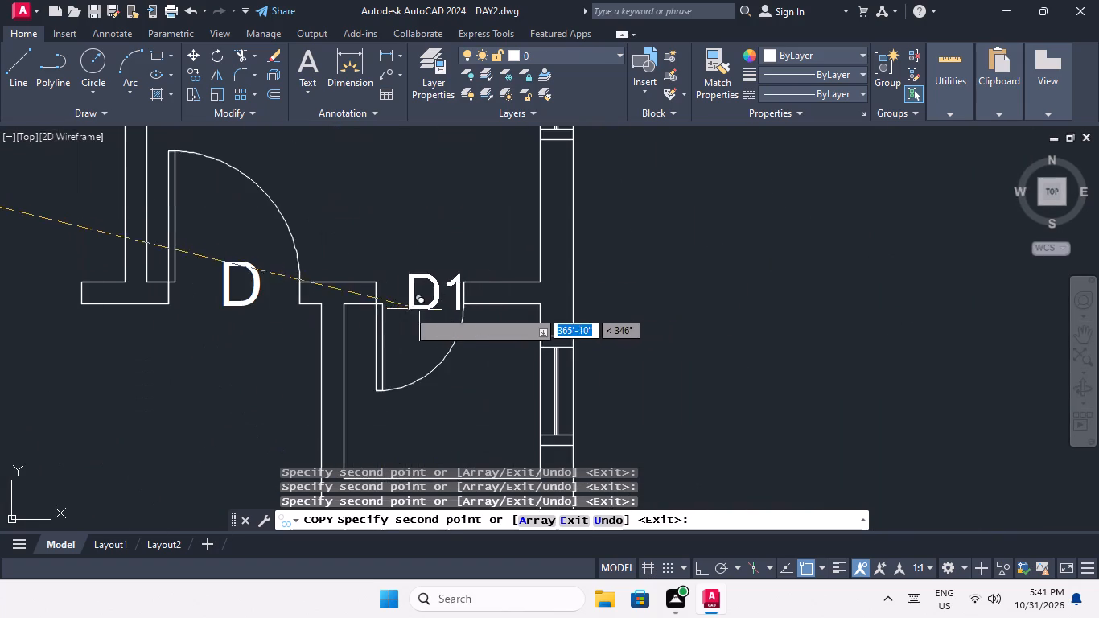
scroll(396, 307, up, 3)
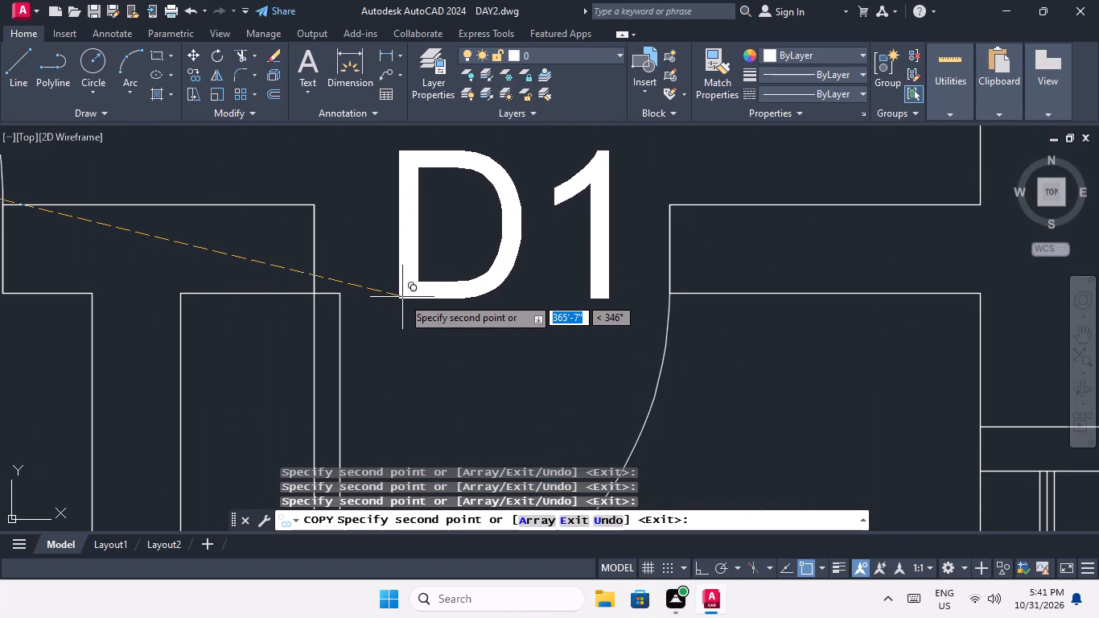
click(401, 297)
scroll(404, 289, down, 4)
middle_drag(421, 319, 458, 266)
scroll(441, 308, down, 3)
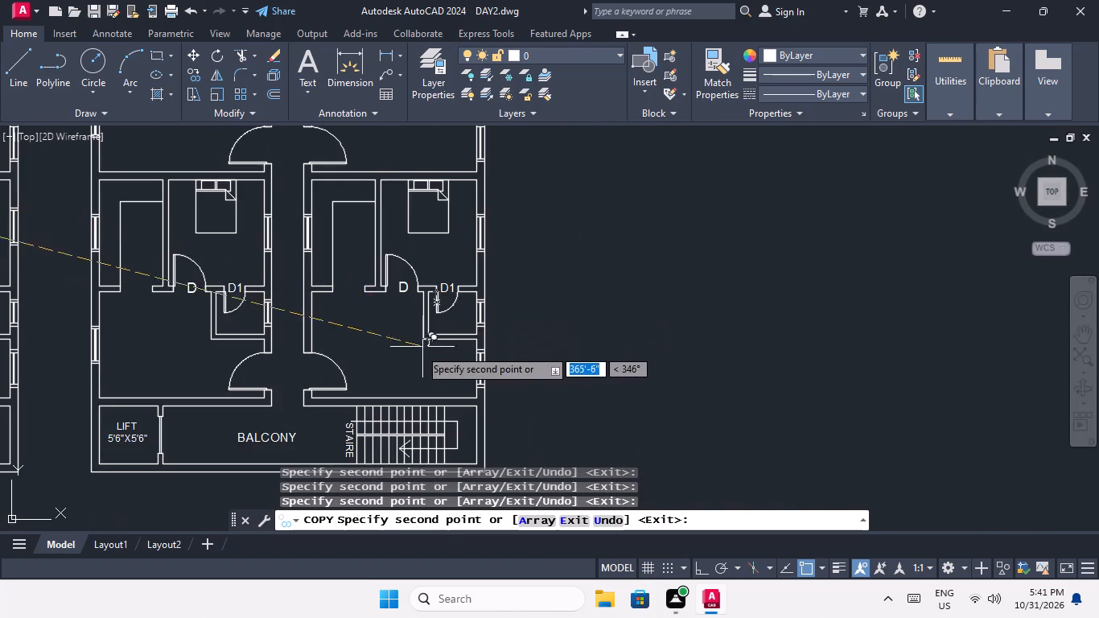
End the D1 label copying.
middle_drag(400, 355, 443, 302)
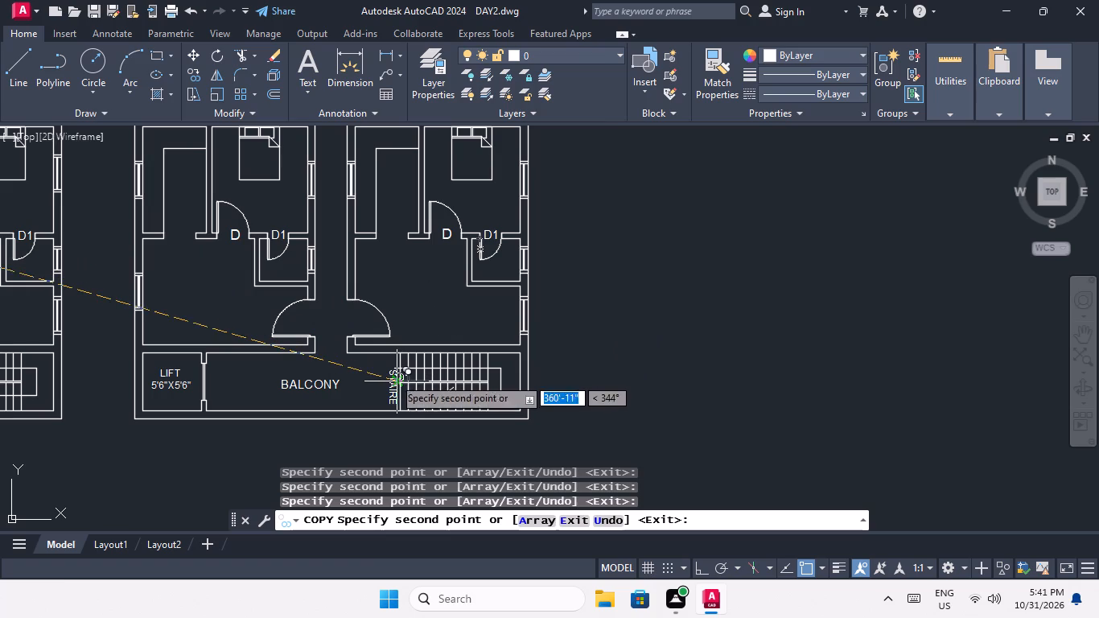
key(Escape)
key(Escape)
Set the text height of the spare D1 label outside the ground-floor plan's upper-left corner to 14".
scroll(330, 338, down, 4)
middle_drag(317, 348, 426, 328)
middle_drag(359, 329, 448, 357)
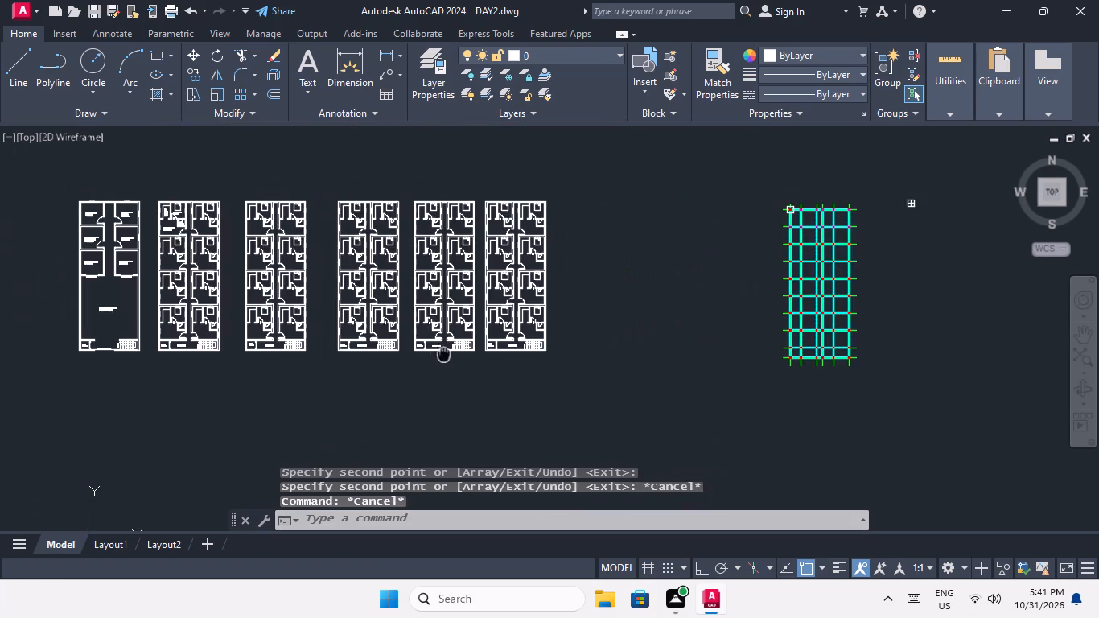
middle_drag(448, 357, 451, 359)
scroll(300, 329, up, 3)
middle_drag(300, 329, 404, 328)
middle_drag(397, 339, 472, 324)
middle_drag(208, 355, 322, 338)
scroll(330, 342, down, 2)
middle_drag(306, 357, 359, 357)
middle_drag(150, 326, 206, 345)
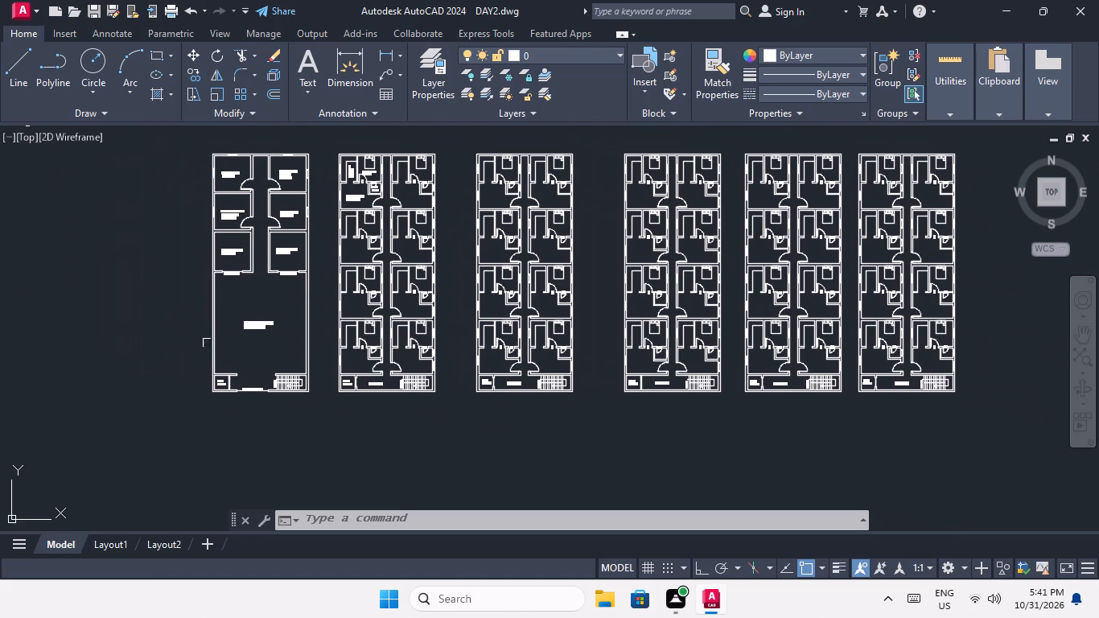
middle_drag(264, 275, 283, 363)
scroll(31, 203, up, 4)
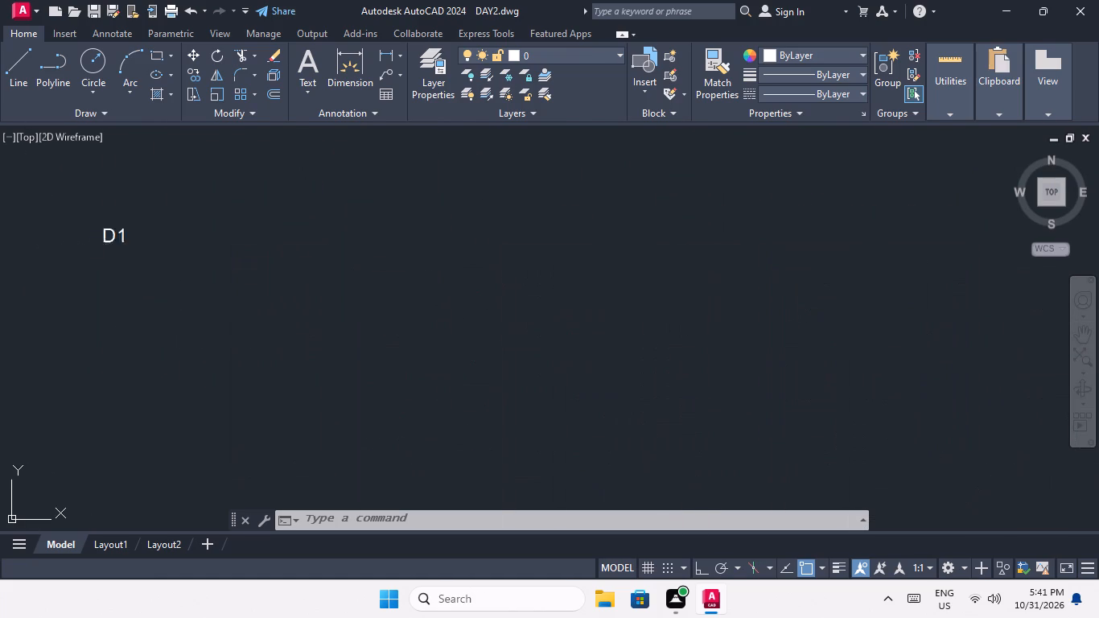
scroll(71, 248, up, 2)
double_click(175, 225)
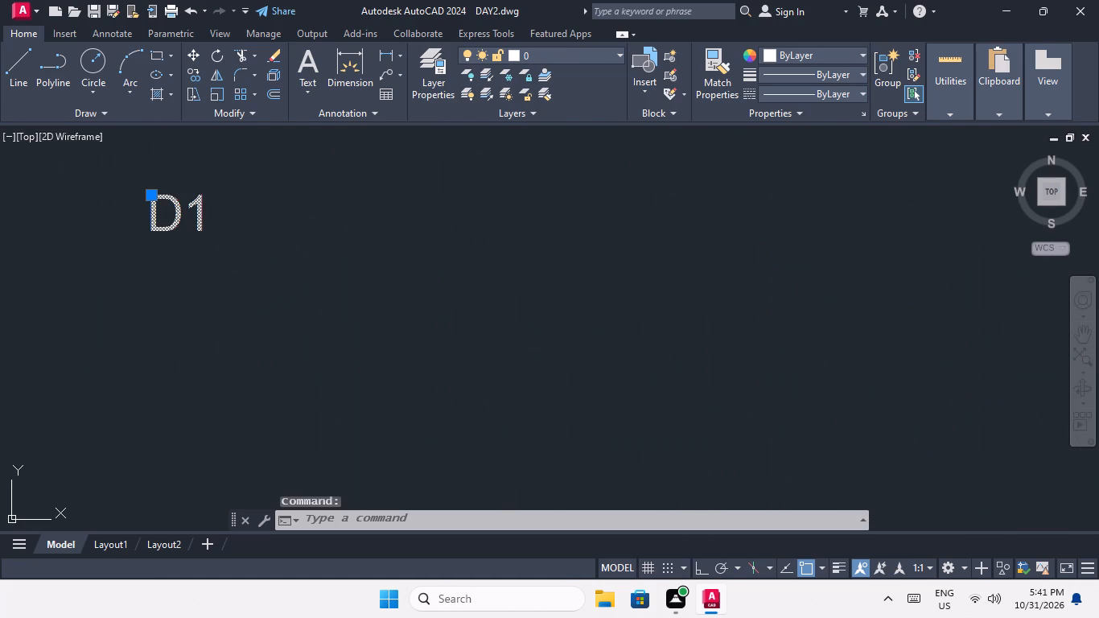
click(212, 221)
drag(212, 221, 126, 229)
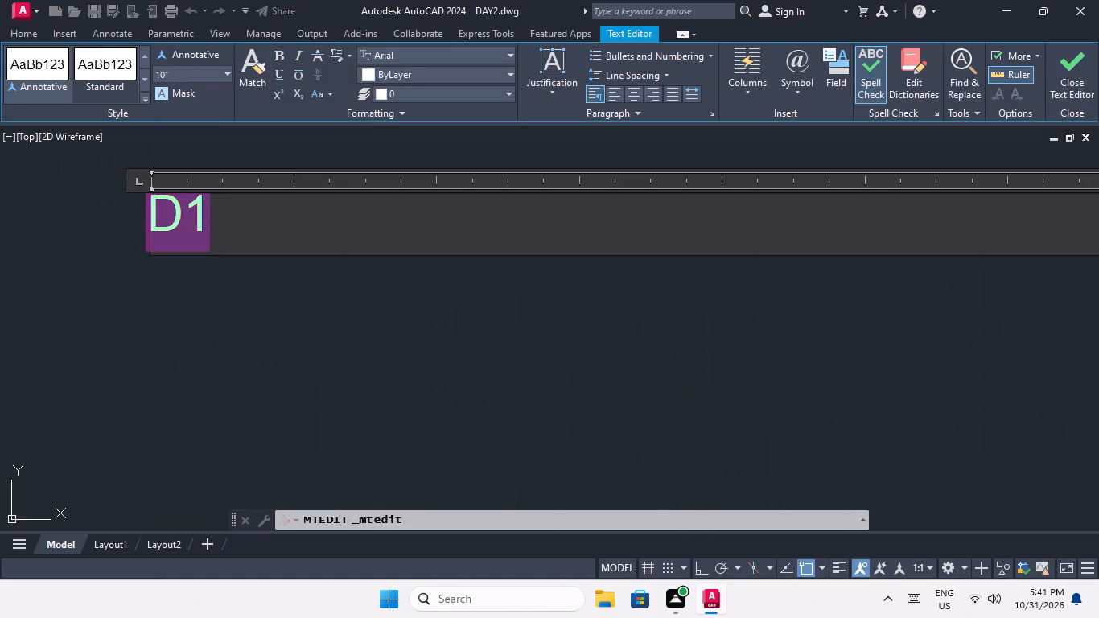
click(178, 72)
text(14)
key(shift+quotedbl)
key(Return)
Change the wording of the enlarged spare D1 label to MD.
click(253, 227)
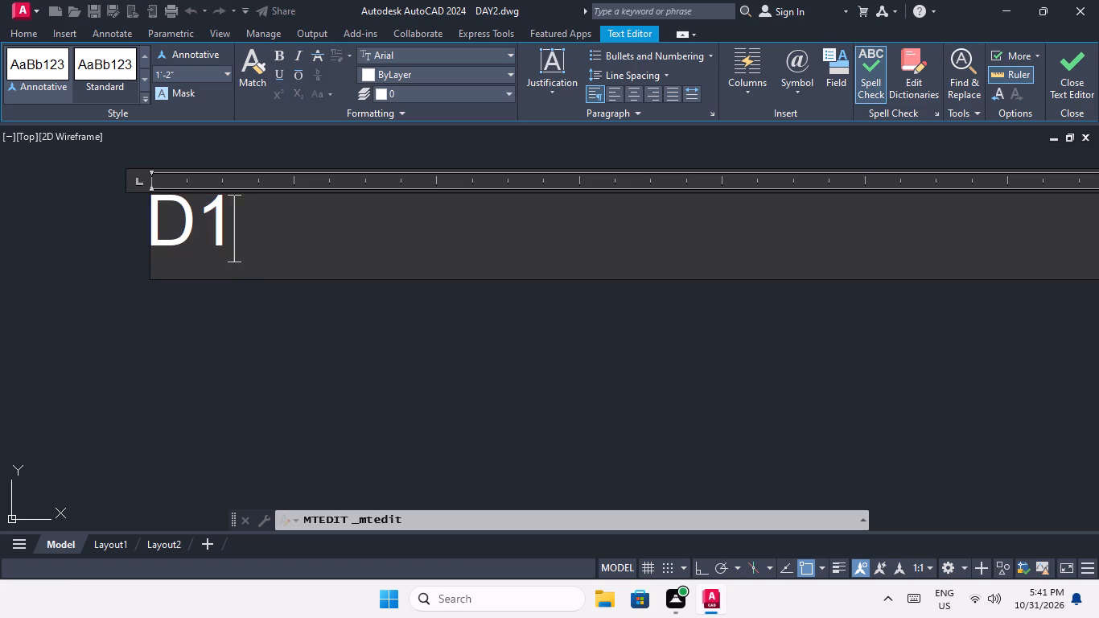
key(BackSpace)
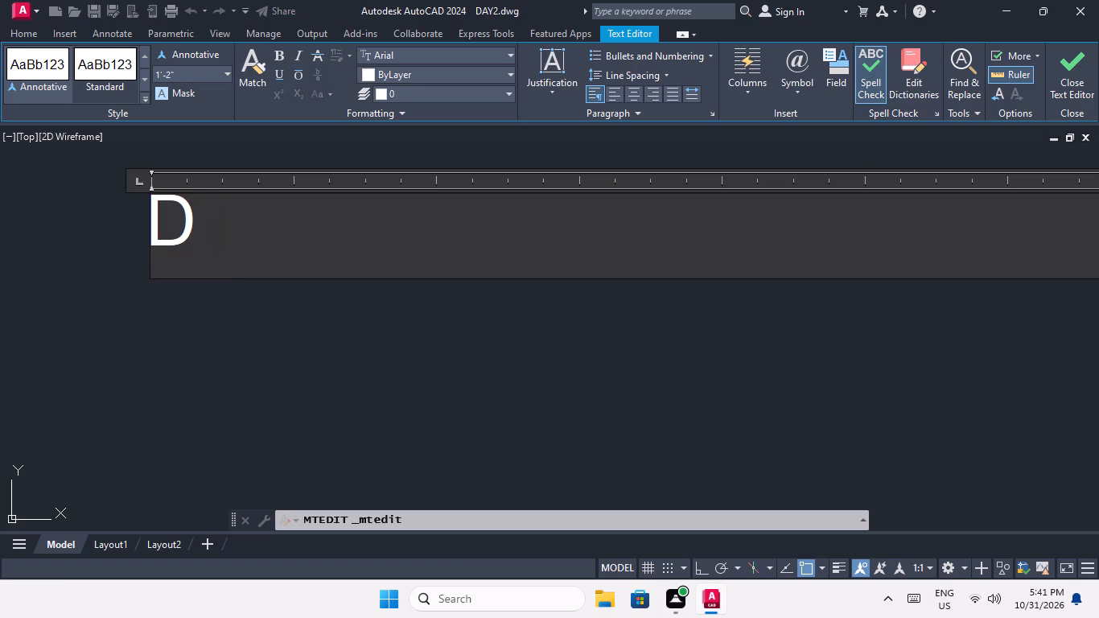
key(Left)
key(m)
click(253, 297)
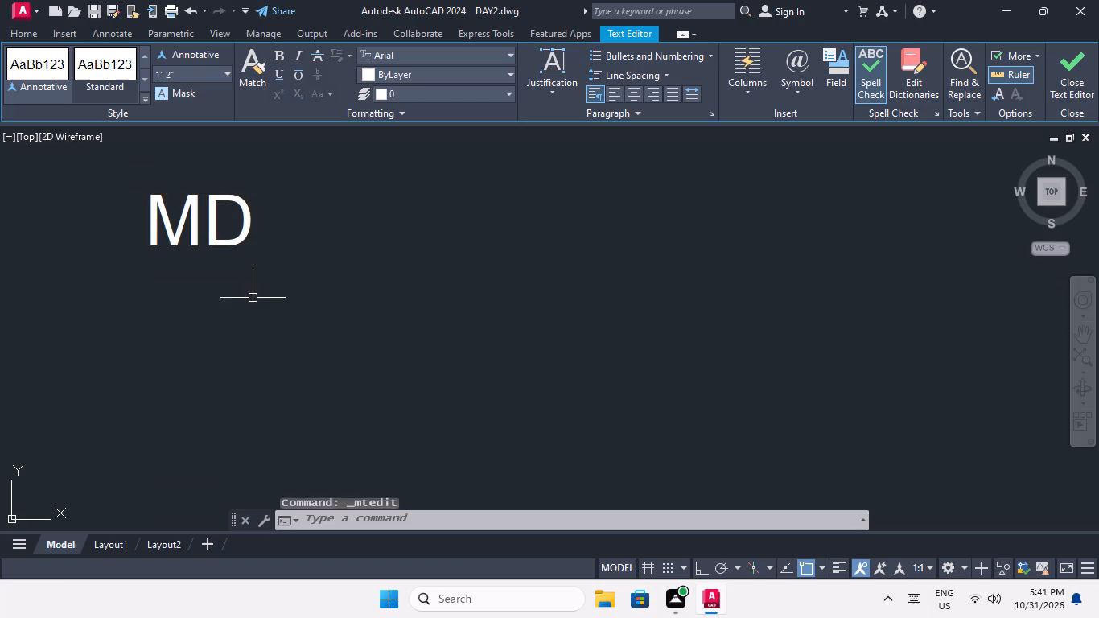
Copy the MD label to the main entrance doors of both top-row flats in the first upper-floor plan.
drag(265, 203, 208, 240)
click(143, 250)
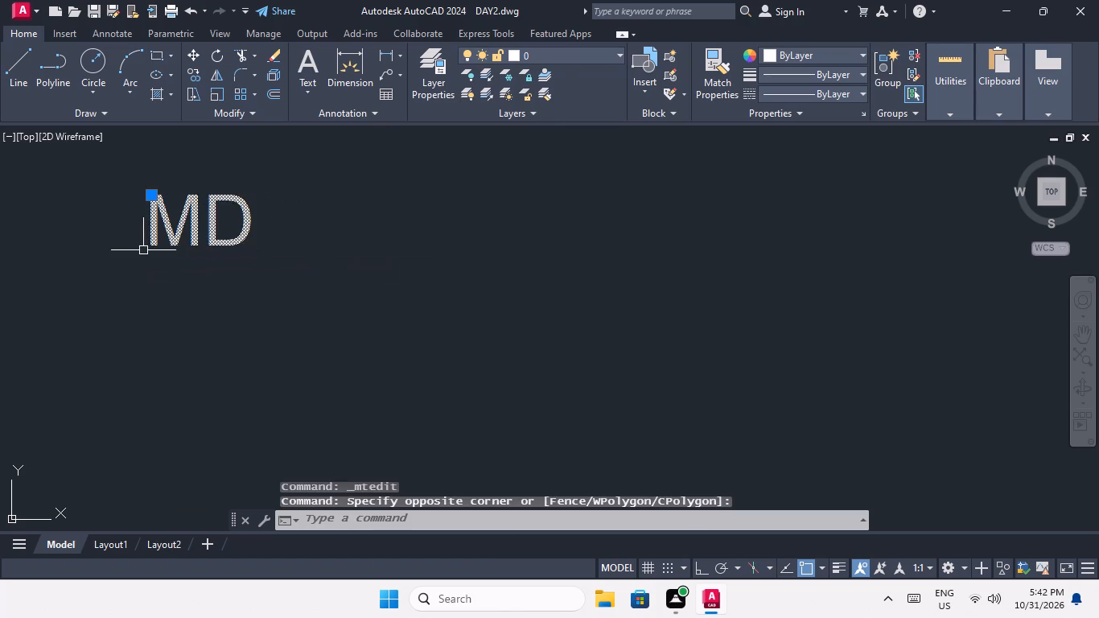
click(191, 77)
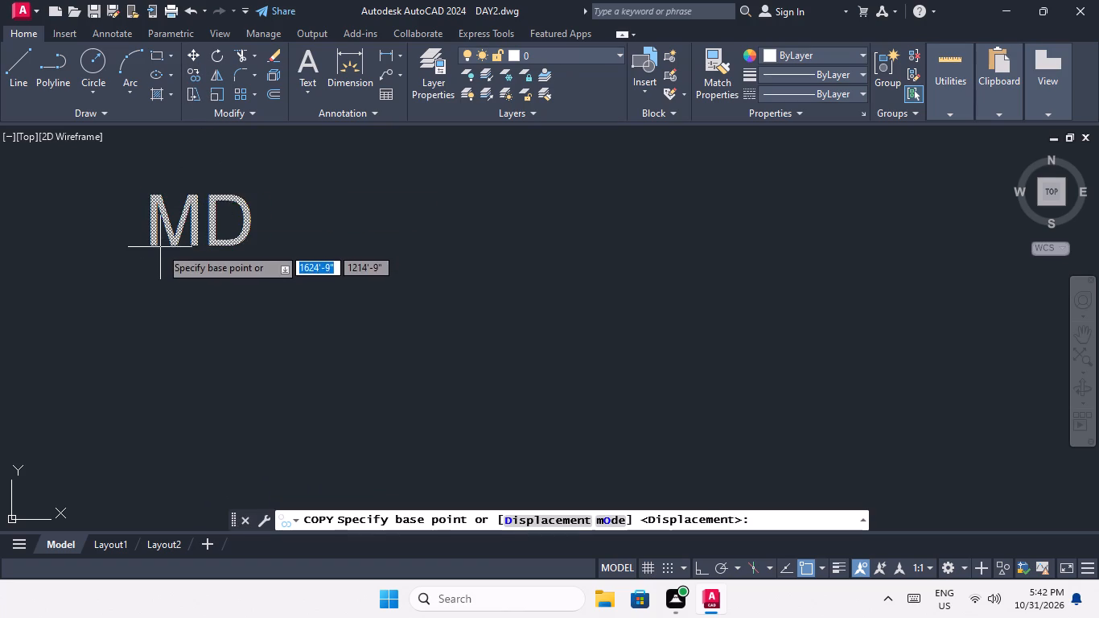
click(158, 245)
scroll(168, 238, down, 4)
middle_drag(311, 257, 67, 237)
middle_drag(157, 275, 147, 249)
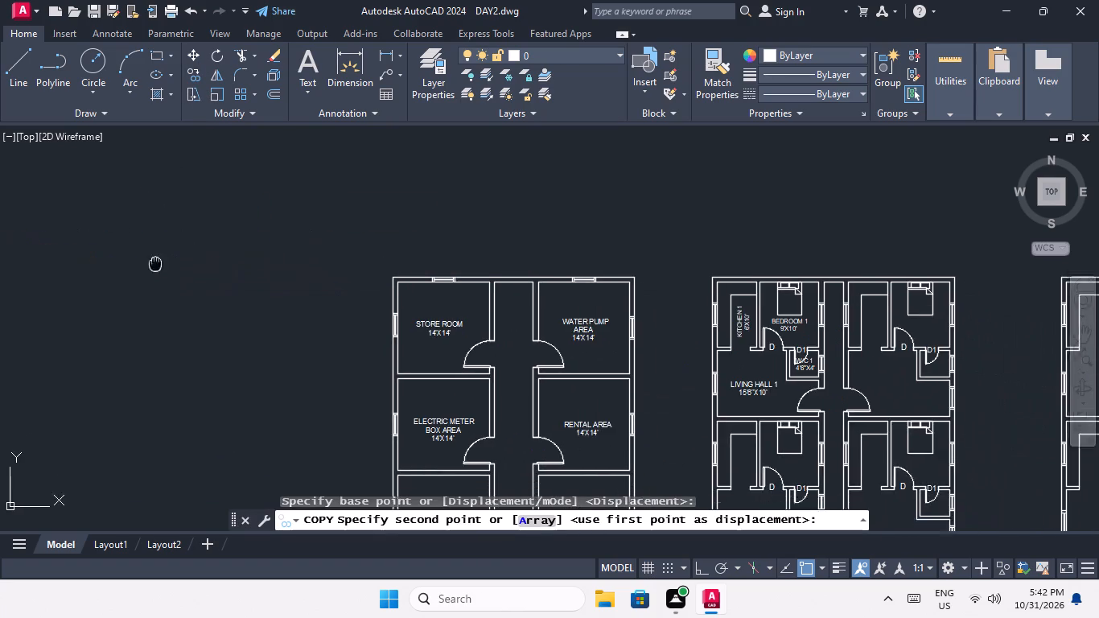
middle_drag(147, 249, 94, 166)
scroll(130, 240, down, 2)
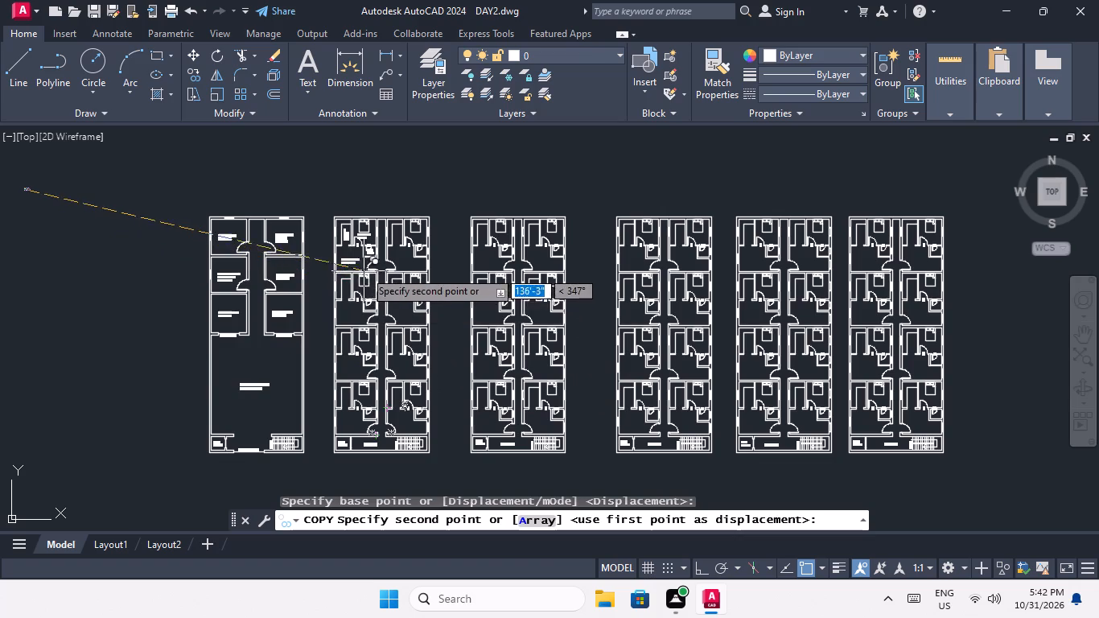
scroll(360, 266, up, 6)
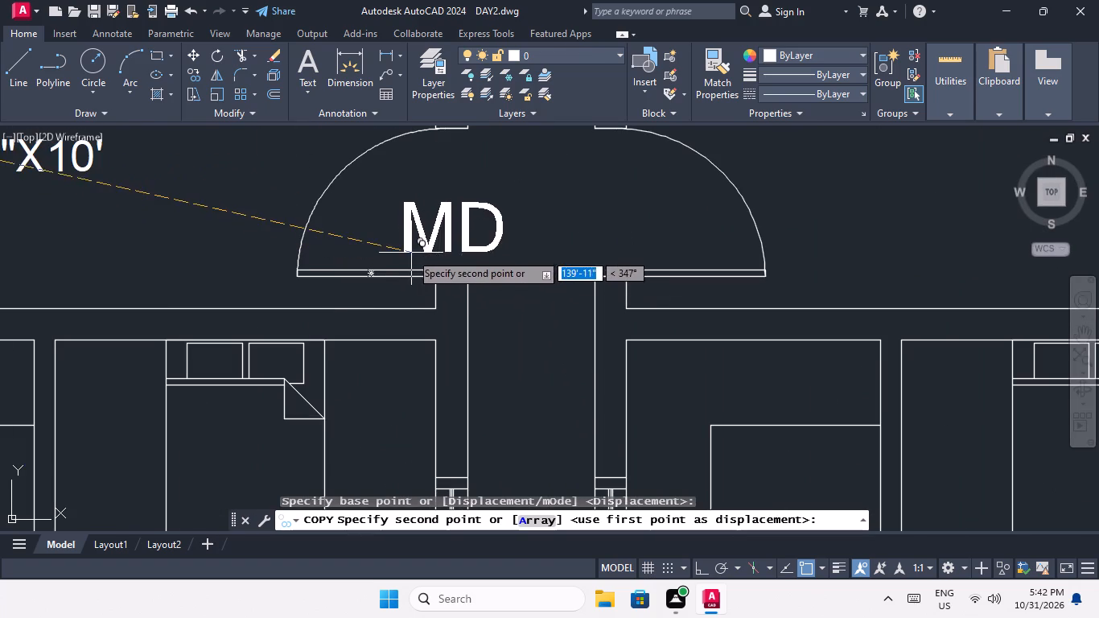
middle_drag(405, 245, 304, 298)
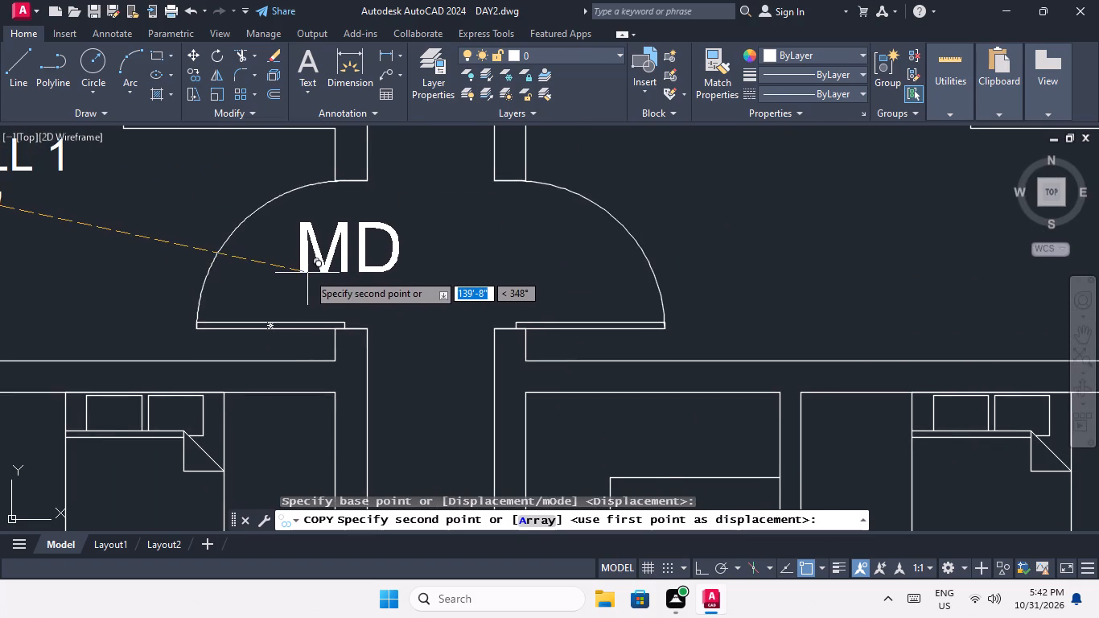
click(307, 273)
click(480, 276)
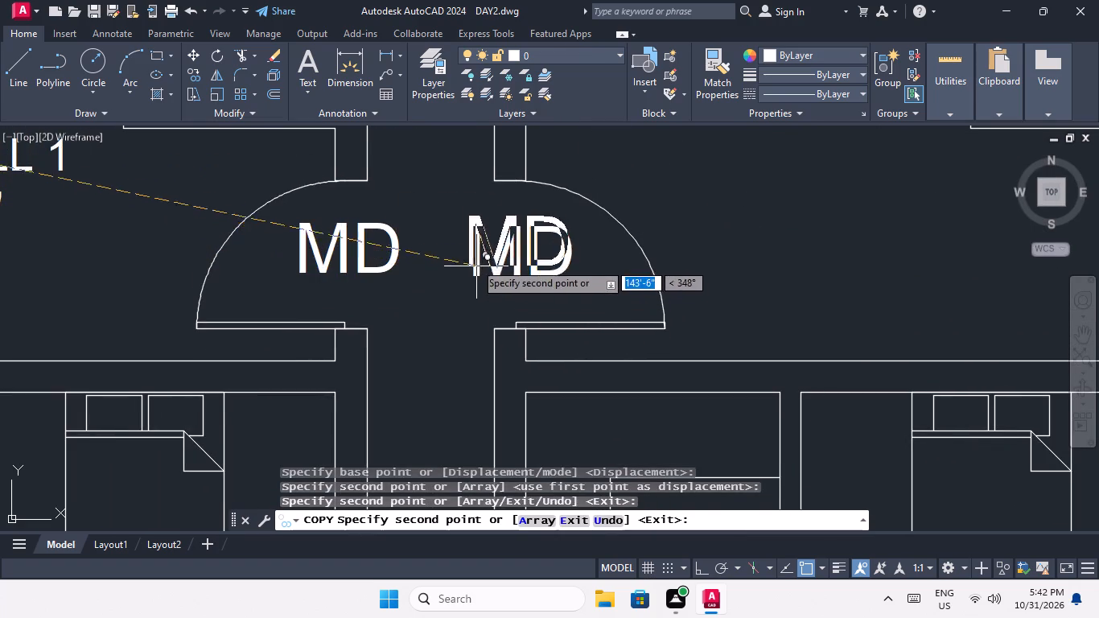
Place MD copies at the main doors of both second-row flats in the first upper-floor plan.
scroll(473, 253, down, 3)
middle_drag(436, 297, 369, 200)
scroll(371, 391, up, 2)
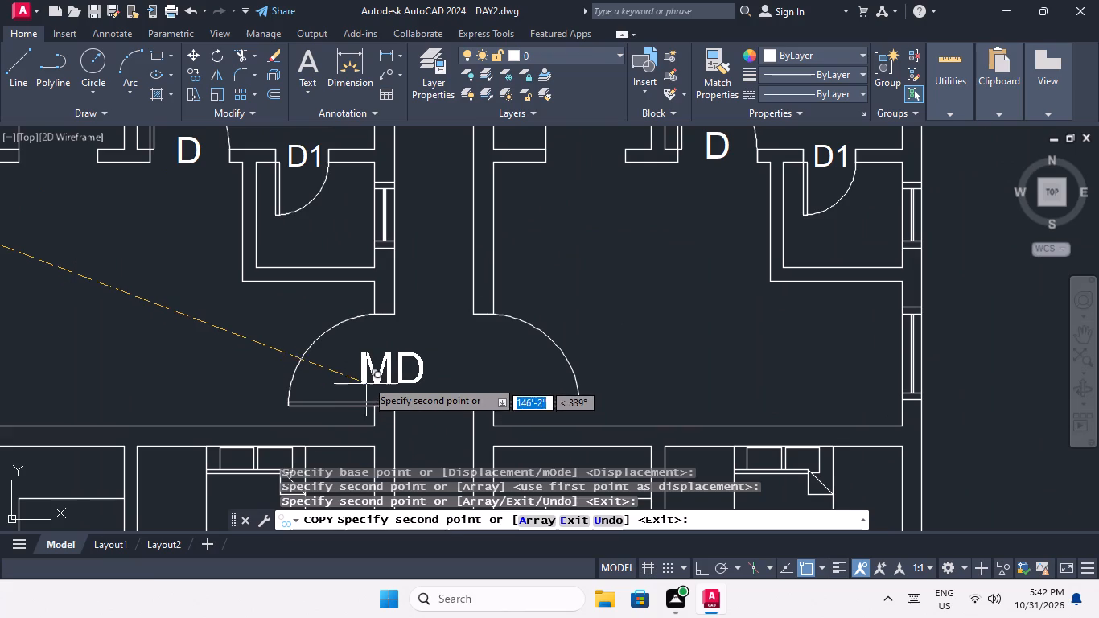
click(358, 376)
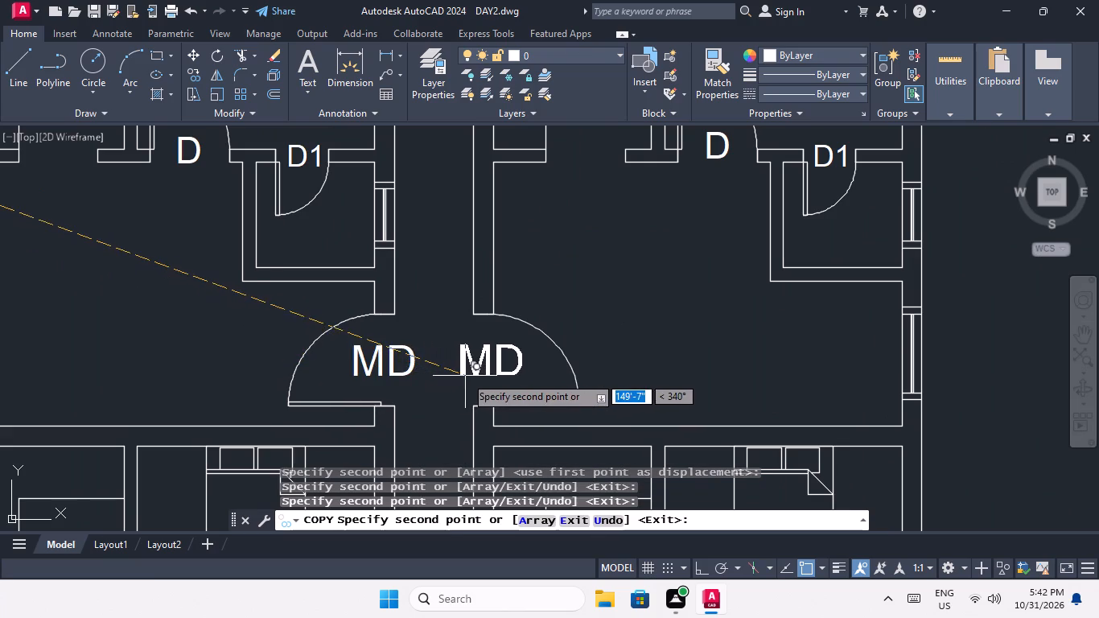
click(469, 375)
Place MD copies at the main doors of both third-row flats in the first upper-floor plan.
scroll(441, 309, down, 2)
middle_drag(430, 325, 321, 266)
scroll(311, 257, down, 1)
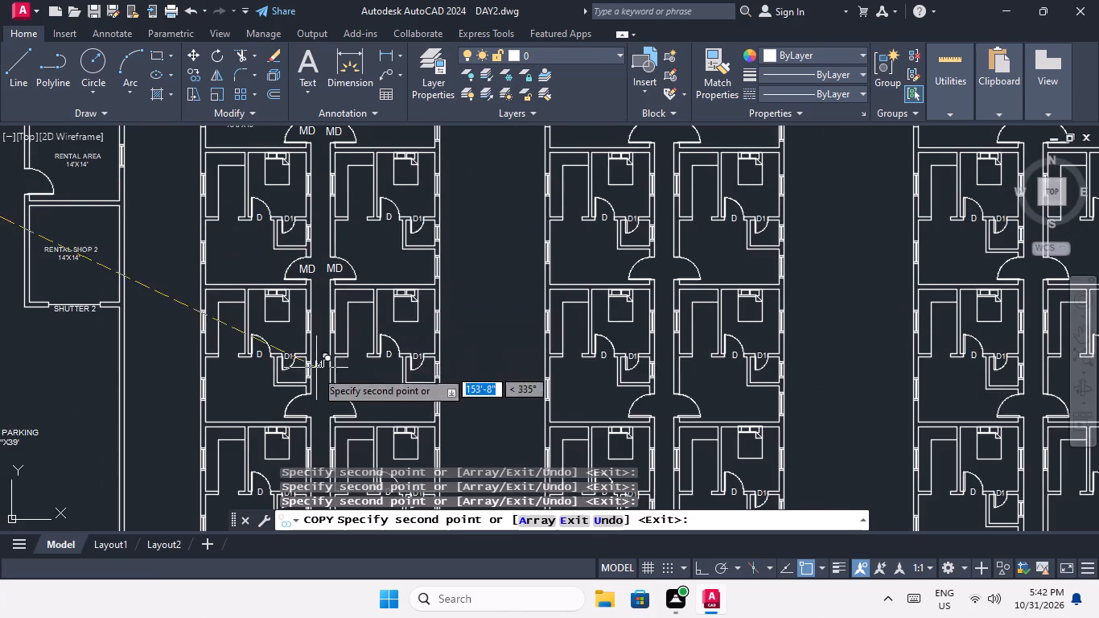
middle_drag(310, 372, 296, 274)
scroll(292, 316, up, 3)
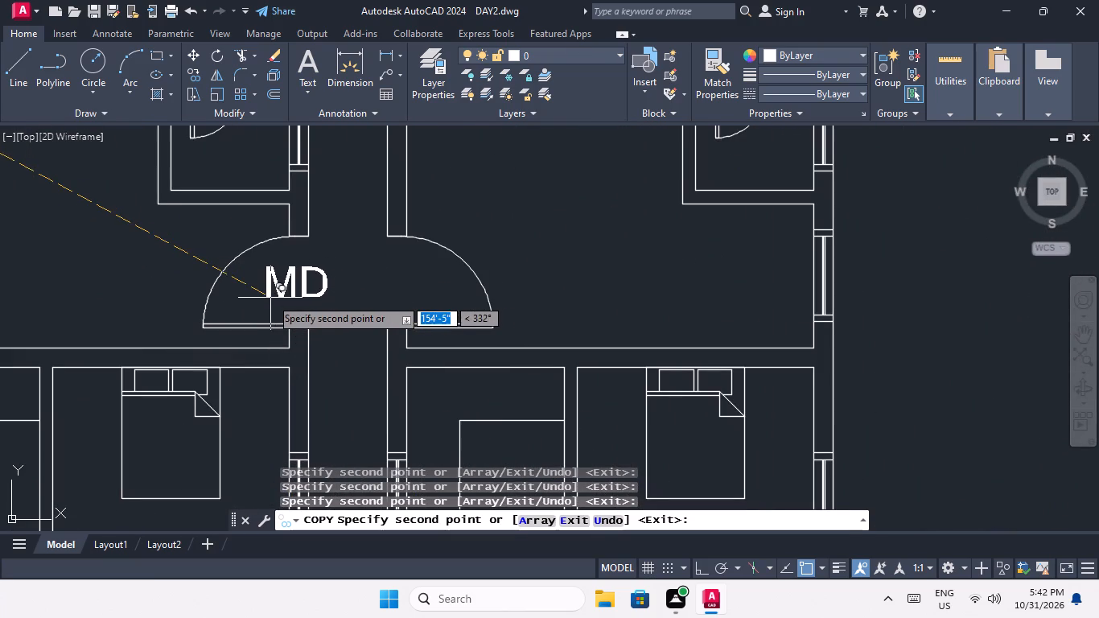
click(270, 298)
click(388, 300)
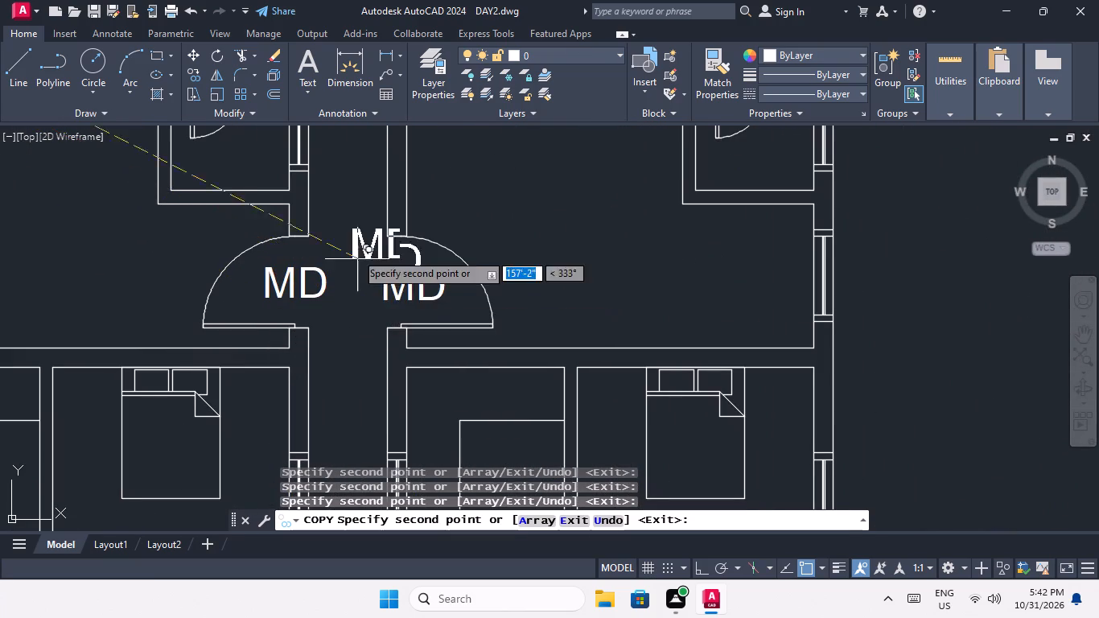
Place MD copies at the main doors of both bottom-row flats, above the balcony, in the first upper-floor plan.
middle_drag(344, 297, 323, 229)
scroll(307, 248, down, 2)
middle_drag(295, 324, 285, 187)
scroll(277, 309, up, 2)
click(271, 344)
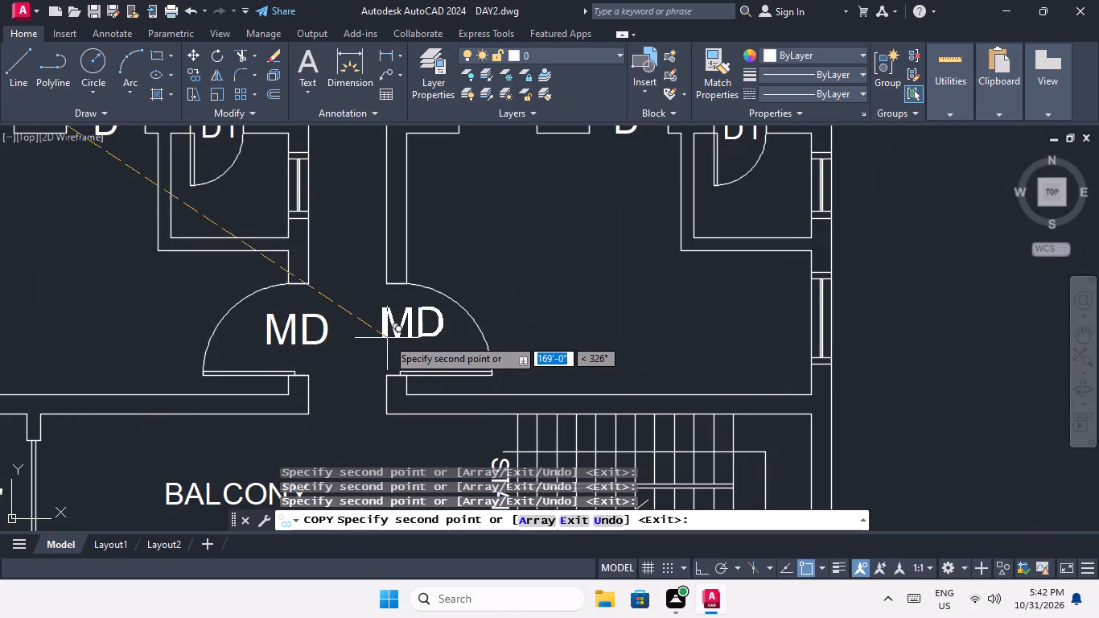
click(384, 344)
Place MD copies at the main doors of both bottom-row flats, above the balcony, in the second upper-floor plan.
scroll(369, 278, down, 2)
middle_drag(422, 310, 260, 354)
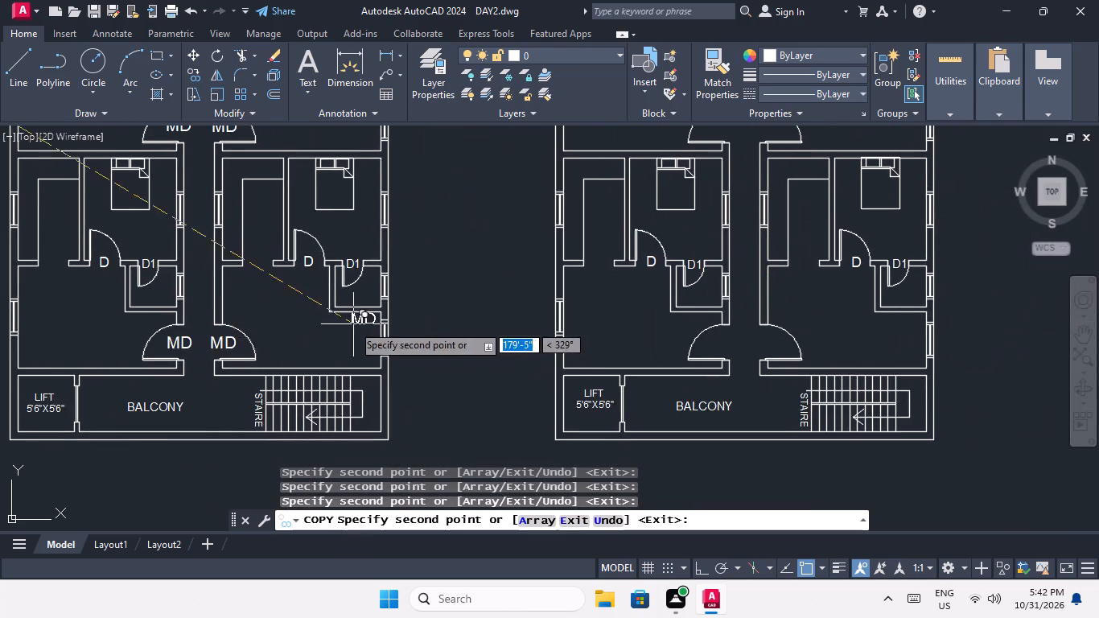
middle_drag(348, 324, 0, 245)
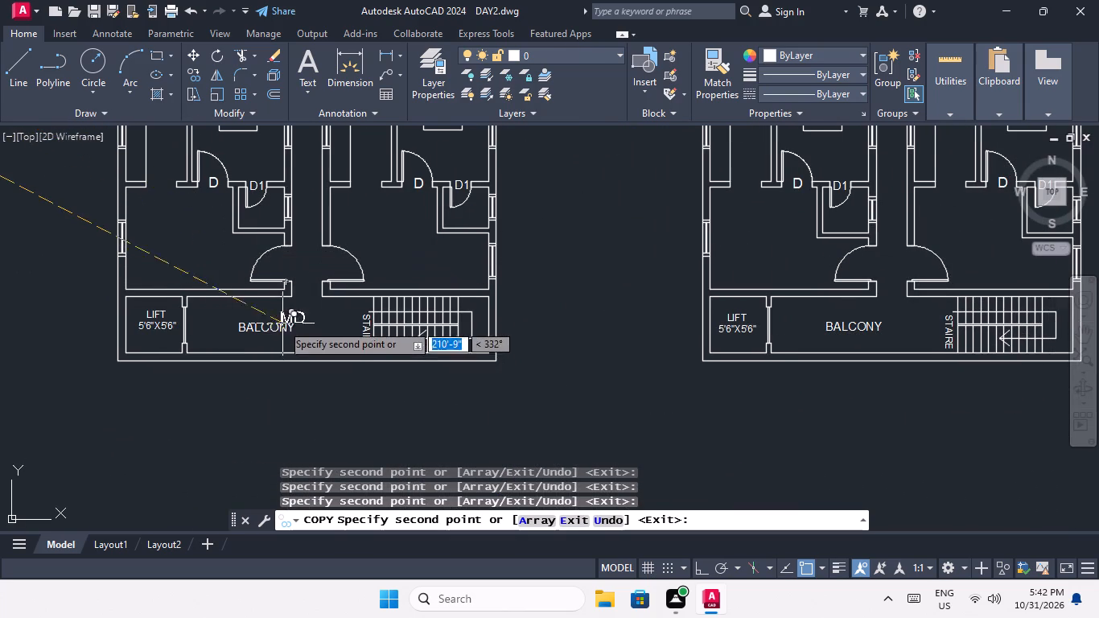
scroll(277, 274, up, 2)
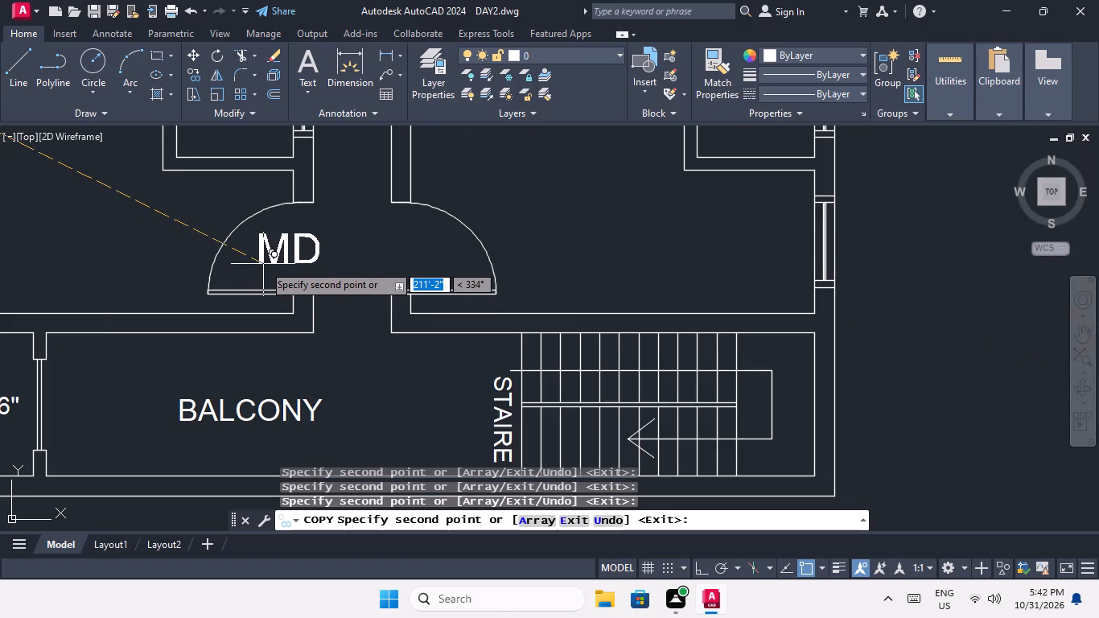
click(264, 263)
click(393, 257)
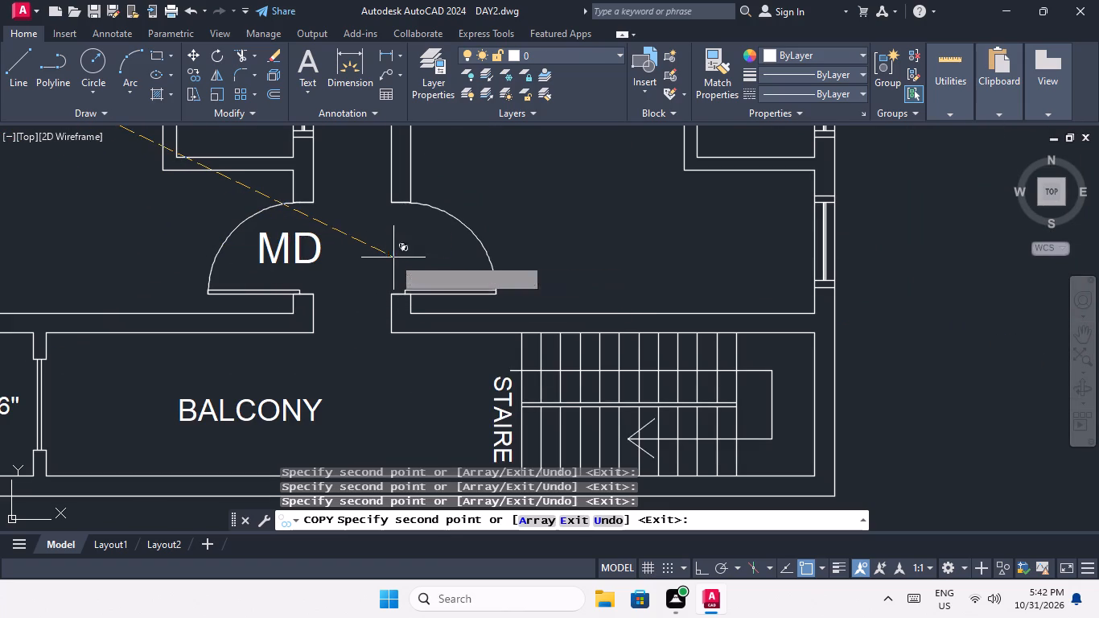
Place MD copies at the main doors of both third-row flats in the second upper-floor plan.
middle_drag(384, 259, 344, 399)
scroll(305, 303, down, 3)
middle_drag(305, 303, 295, 377)
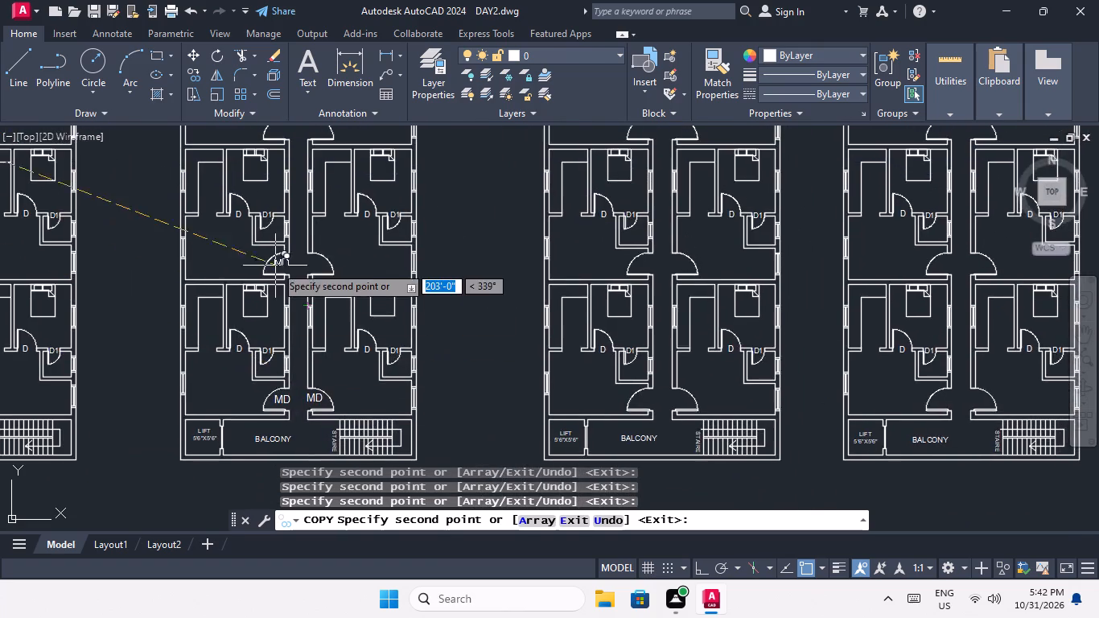
scroll(274, 260, up, 5)
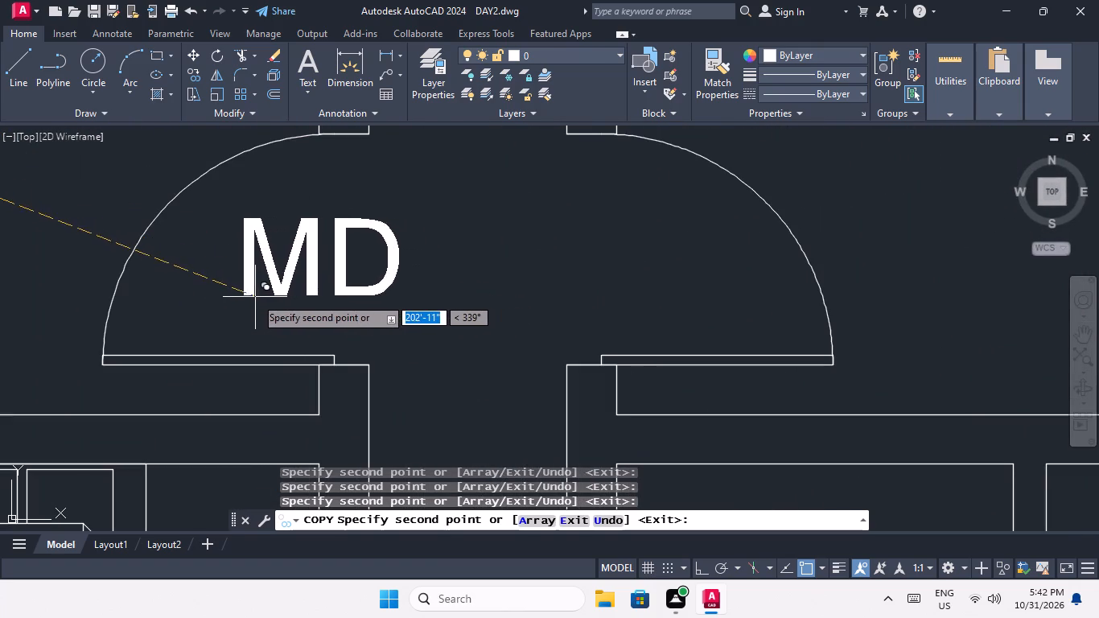
click(254, 297)
click(575, 286)
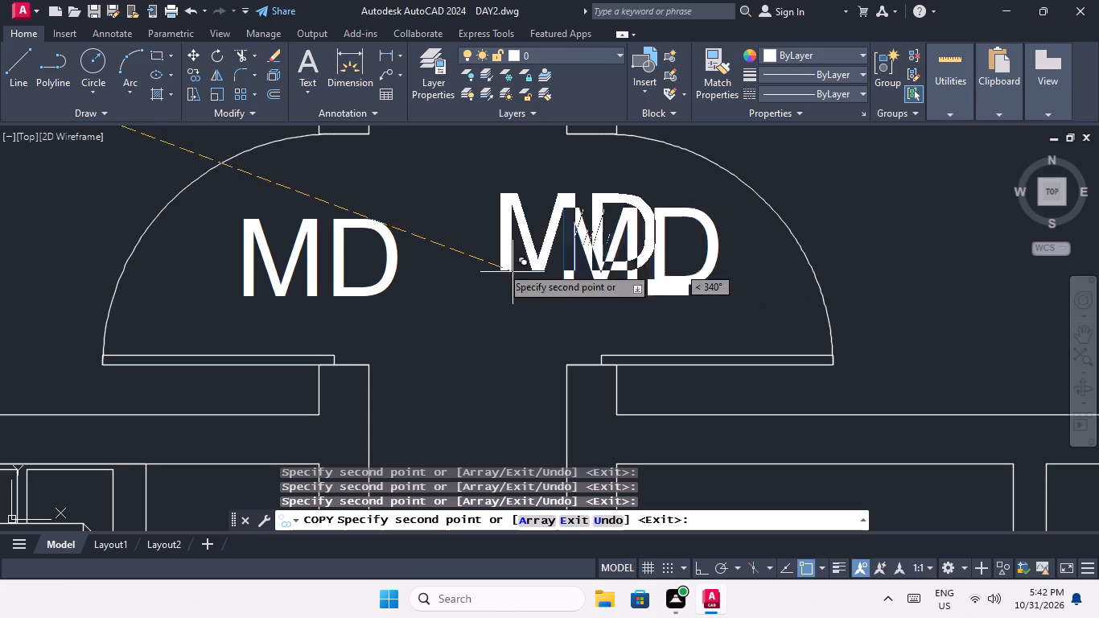
Place MD copies at the main doors of both second-row flats in the second upper-floor plan.
middle_drag(485, 257, 354, 424)
scroll(303, 342, down, 3)
middle_drag(302, 326, 264, 450)
middle_drag(241, 257, 233, 346)
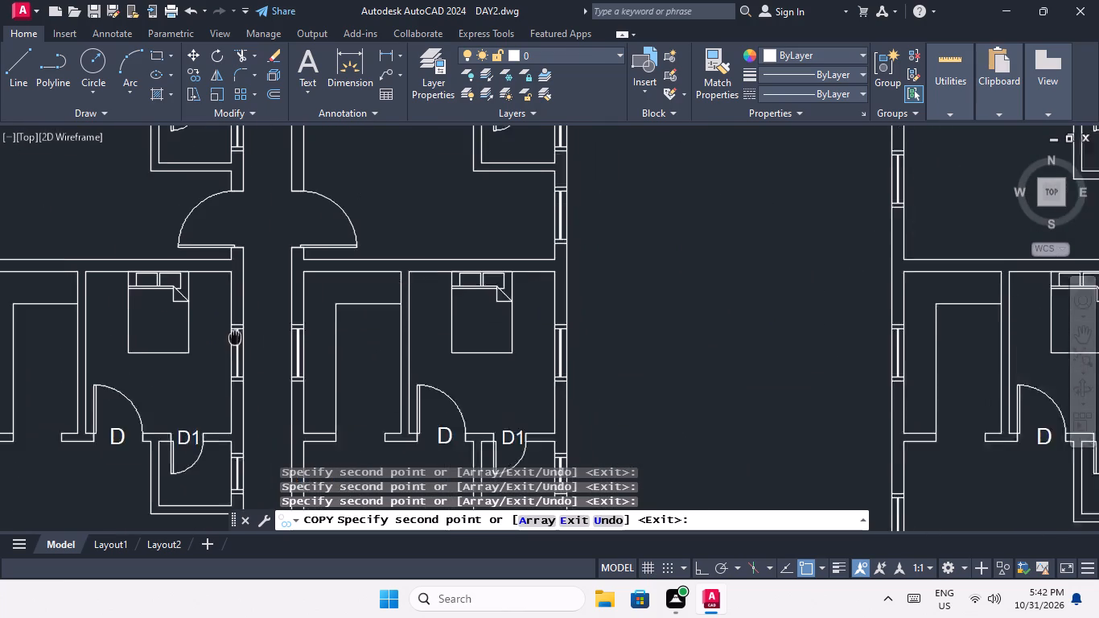
middle_drag(233, 346, 227, 374)
scroll(211, 270, up, 1)
click(202, 270)
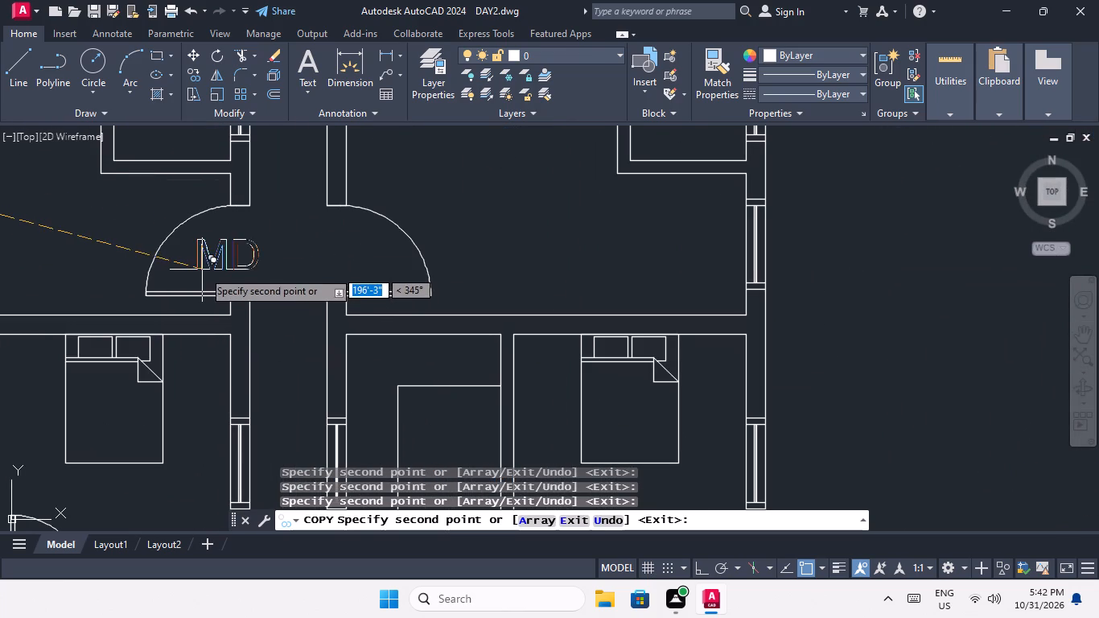
click(328, 267)
Place MD copies at the main doors of both top-row flats in the second upper-floor plan.
middle_drag(259, 262, 251, 381)
scroll(259, 339, down, 2)
middle_drag(265, 274, 255, 388)
scroll(229, 233, up, 3)
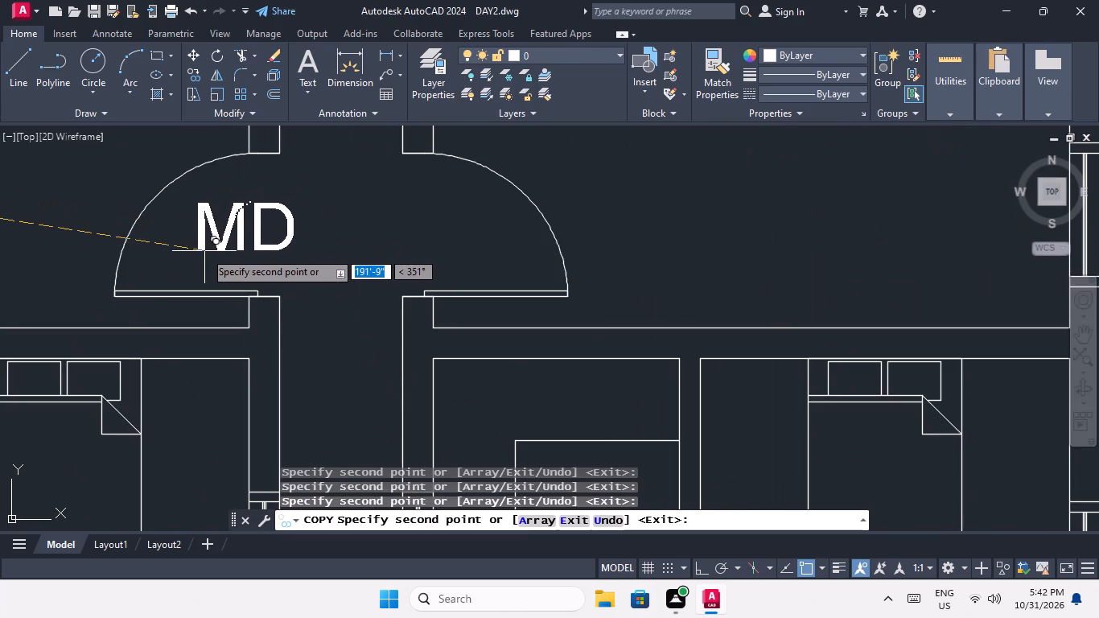
click(204, 251)
click(406, 250)
Place MD copies at the main doors of both top-row flats in the third upper-floor plan.
middle_drag(343, 245, 308, 393)
scroll(287, 282, down, 3)
middle_drag(287, 279, 272, 414)
middle_drag(354, 356, 252, 299)
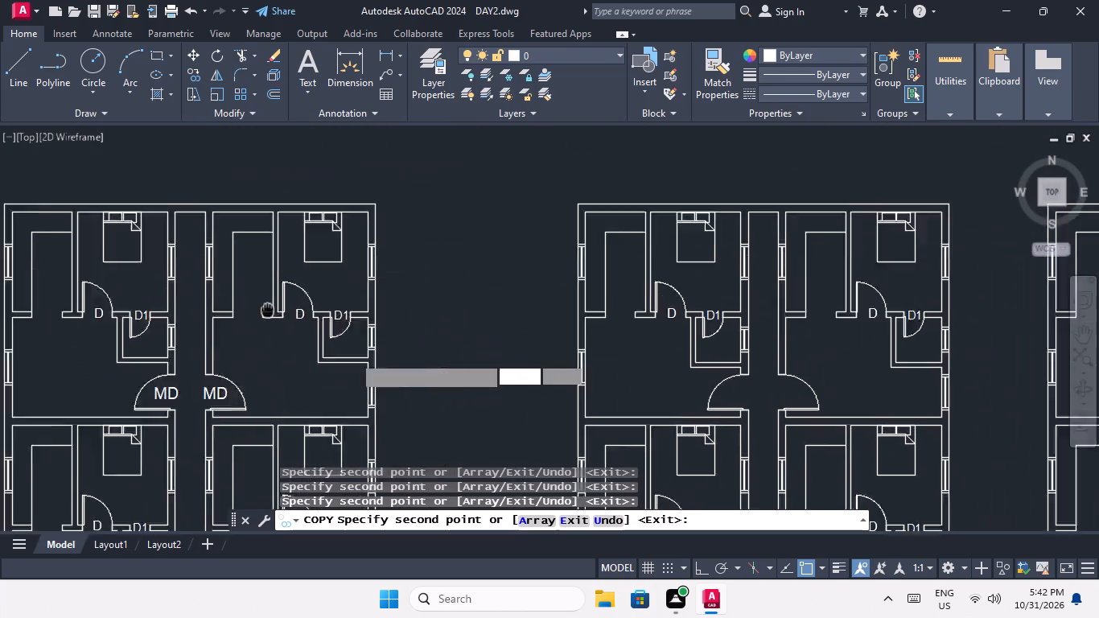
middle_drag(252, 299, 181, 271)
middle_drag(401, 313, 64, 296)
scroll(313, 338, up, 3)
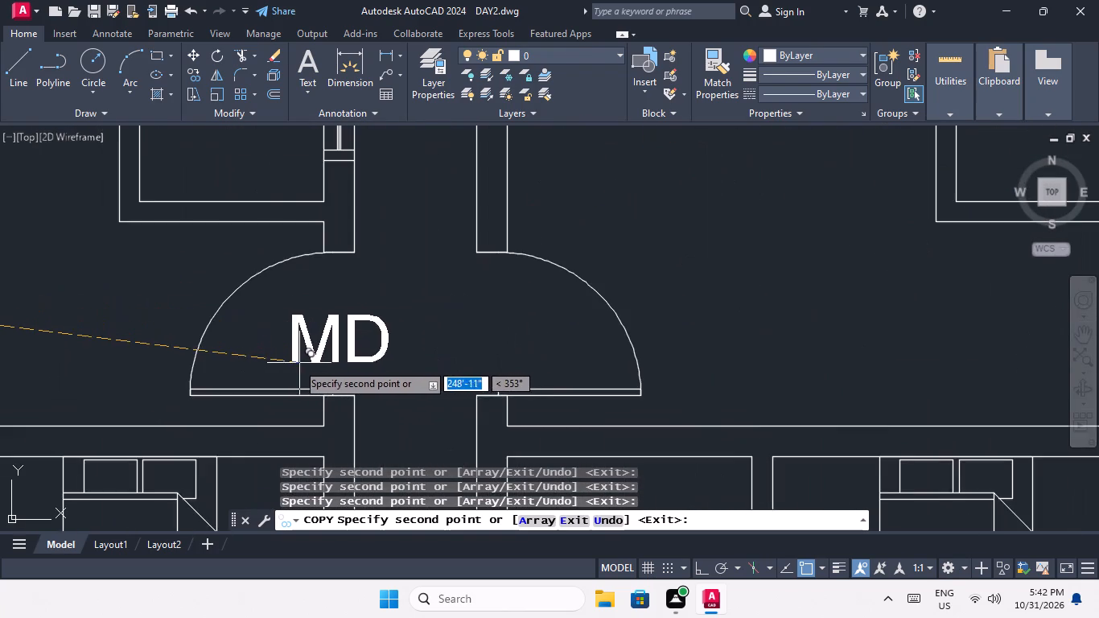
scroll(285, 361, up, 1)
click(274, 350)
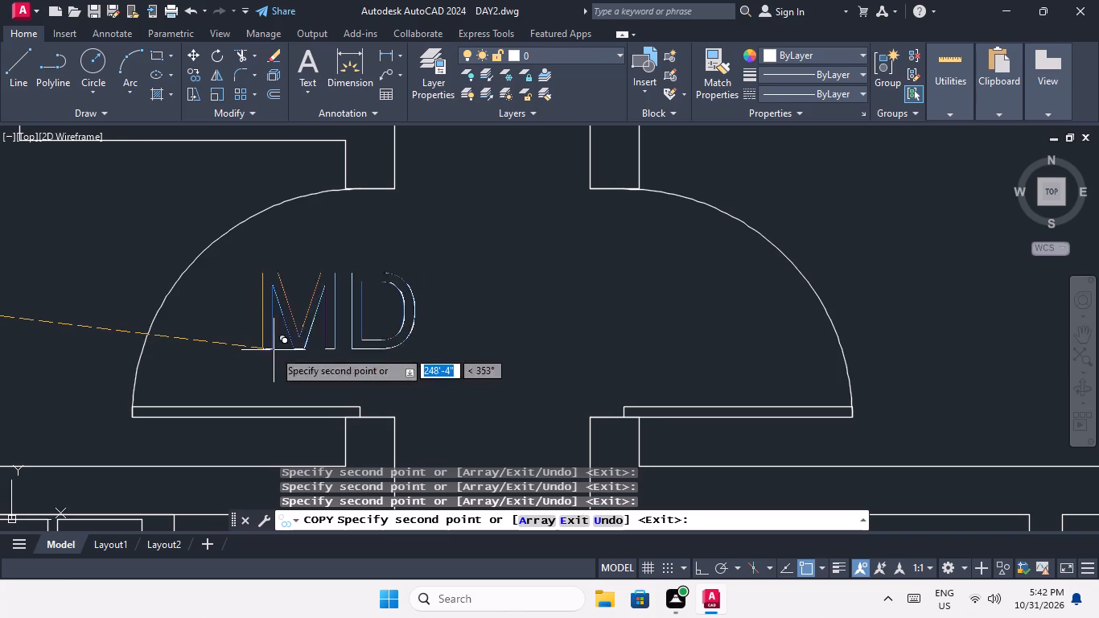
click(595, 342)
Place MD copies at the main doors of both second-row flats in the third upper-floor plan.
scroll(578, 273, down, 3)
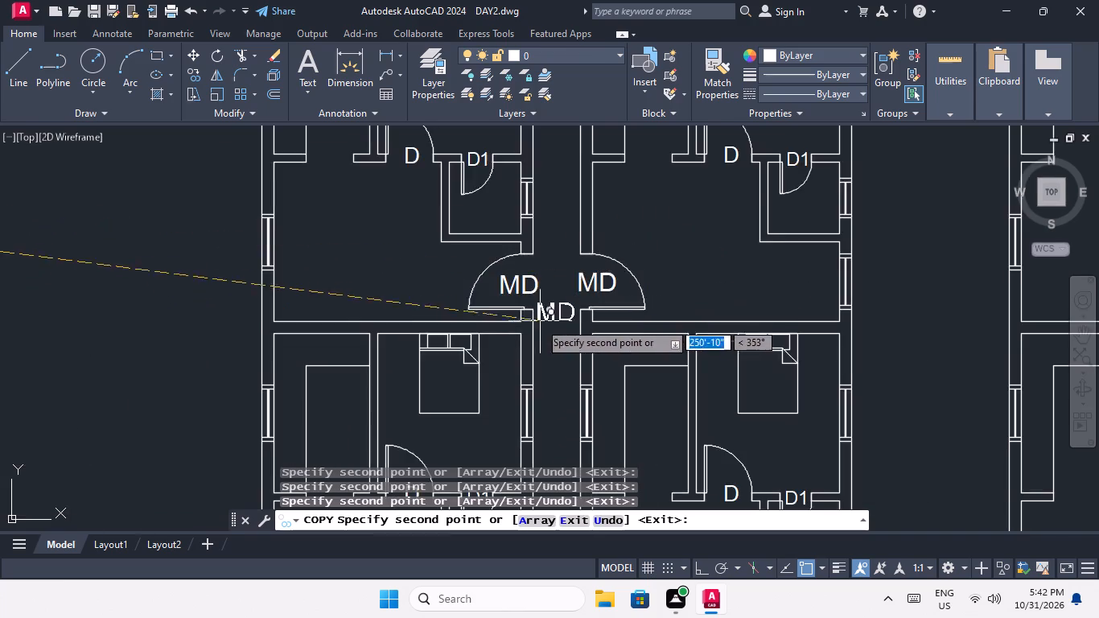
middle_drag(525, 315, 393, 208)
scroll(364, 252, down, 2)
scroll(390, 374, up, 4)
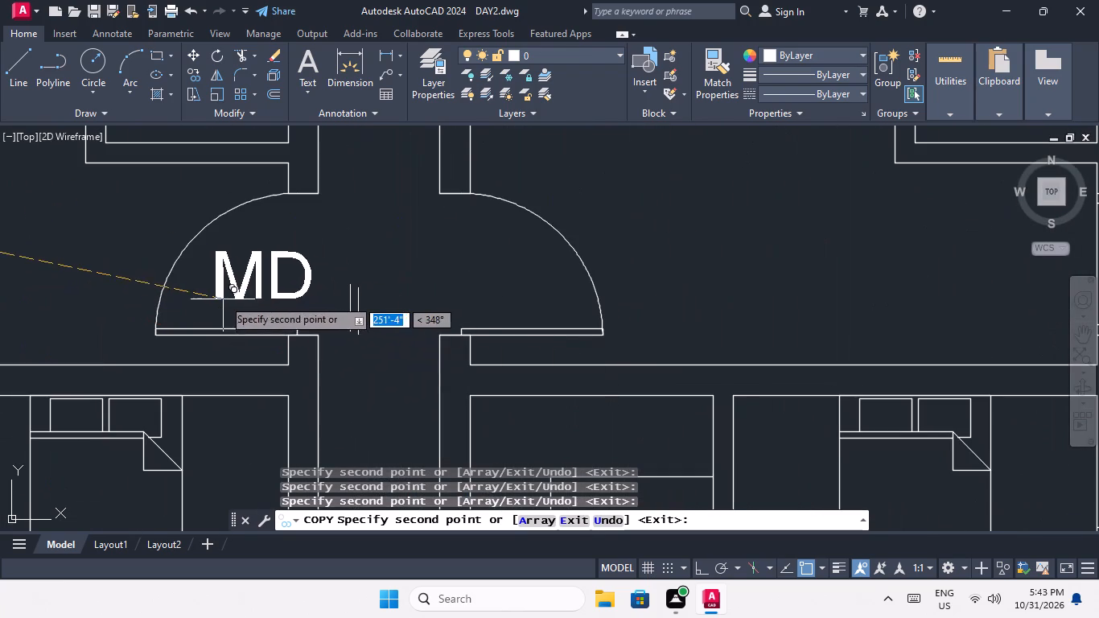
click(241, 295)
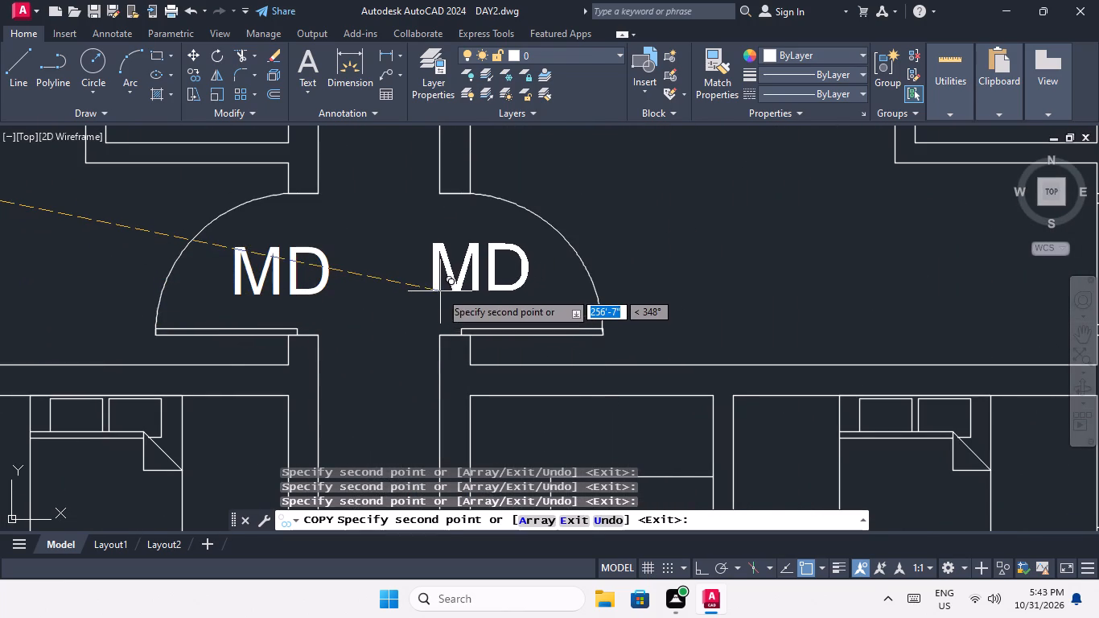
click(440, 291)
Place MD copies at the main doors of both third-row flats in the third upper-floor plan.
scroll(432, 258, down, 3)
middle_drag(391, 328, 321, 208)
scroll(323, 380, up, 3)
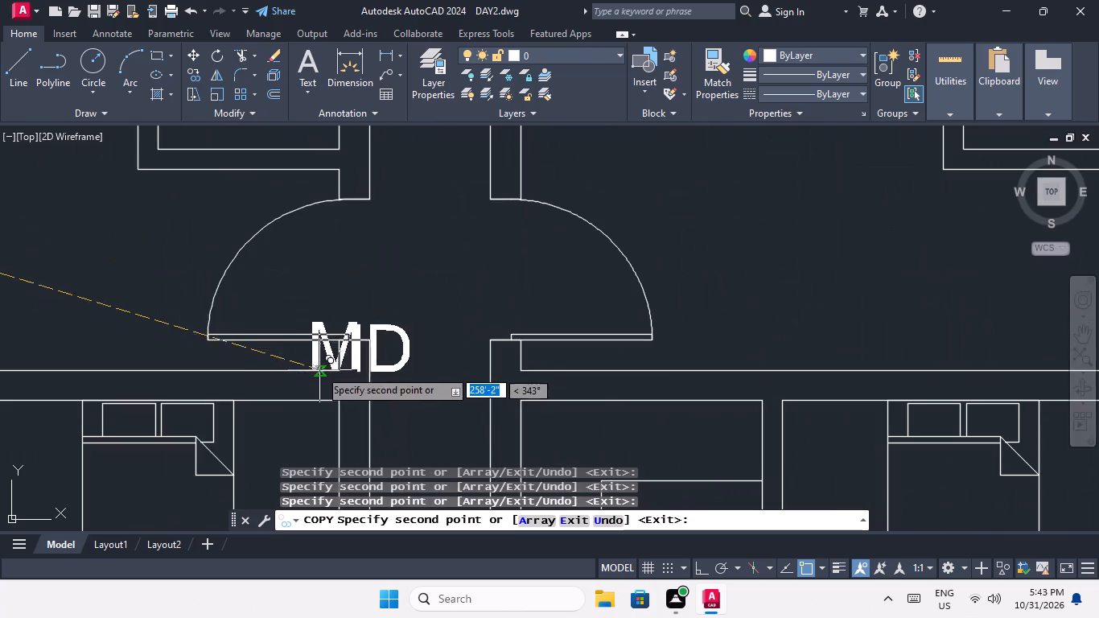
click(296, 296)
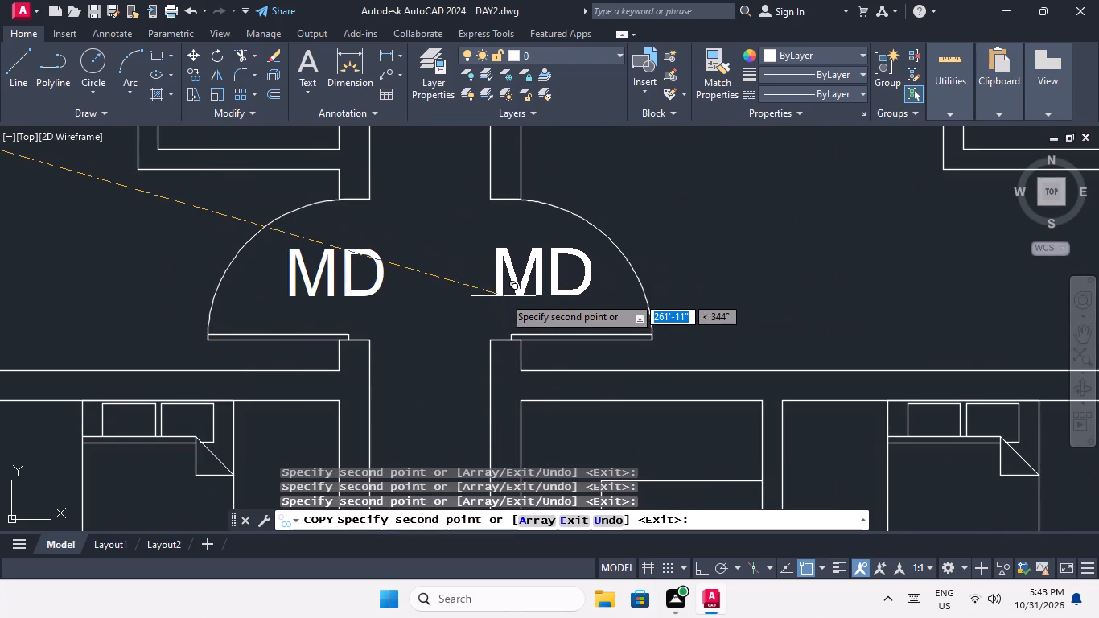
click(494, 294)
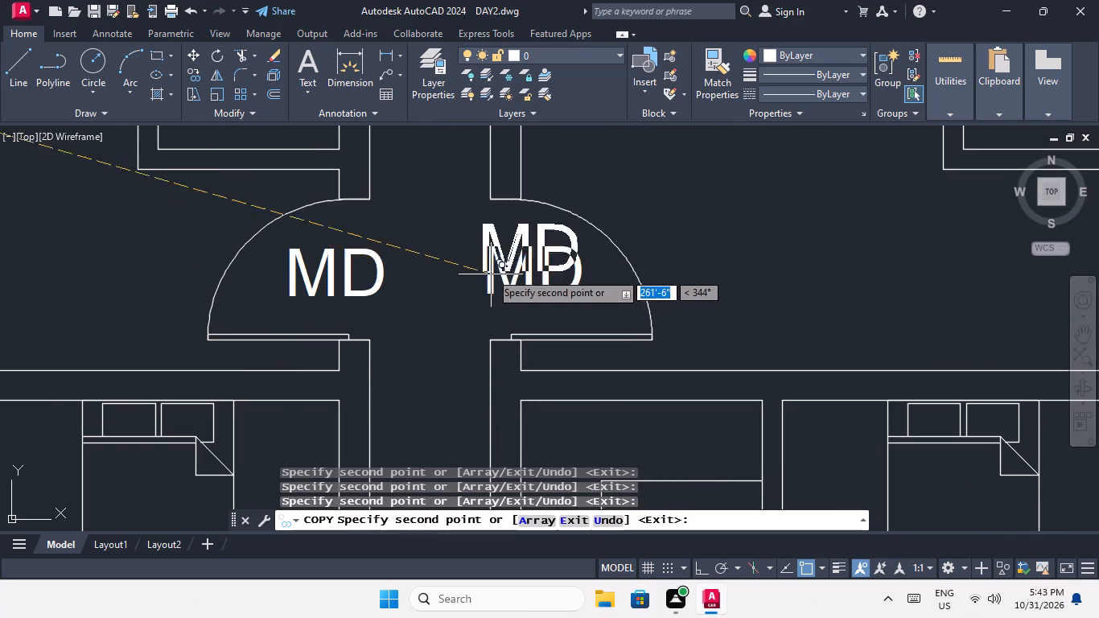
Place MD copies at the main doors of both bottom-row flats, above the balcony, in the third upper-floor plan.
scroll(489, 270, down, 3)
middle_drag(455, 323, 396, 185)
scroll(383, 358, up, 3)
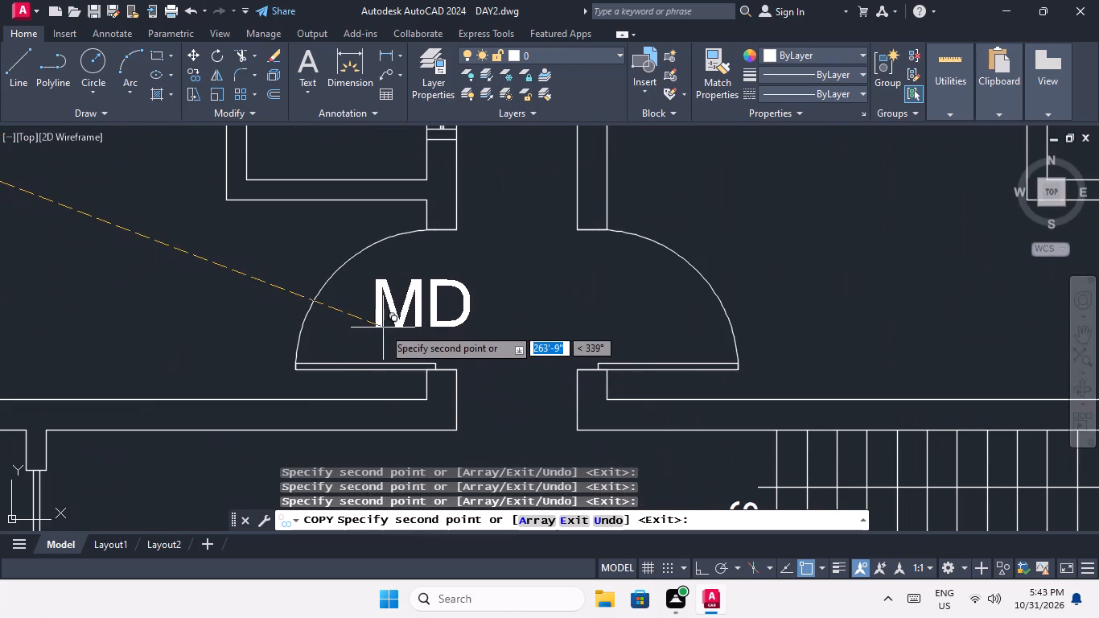
click(383, 328)
click(578, 323)
Place MD copies at the main doors of both bottom-row flats, above the balcony, in the fourth upper-floor plan.
scroll(566, 300, down, 3)
middle_drag(544, 307, 58, 319)
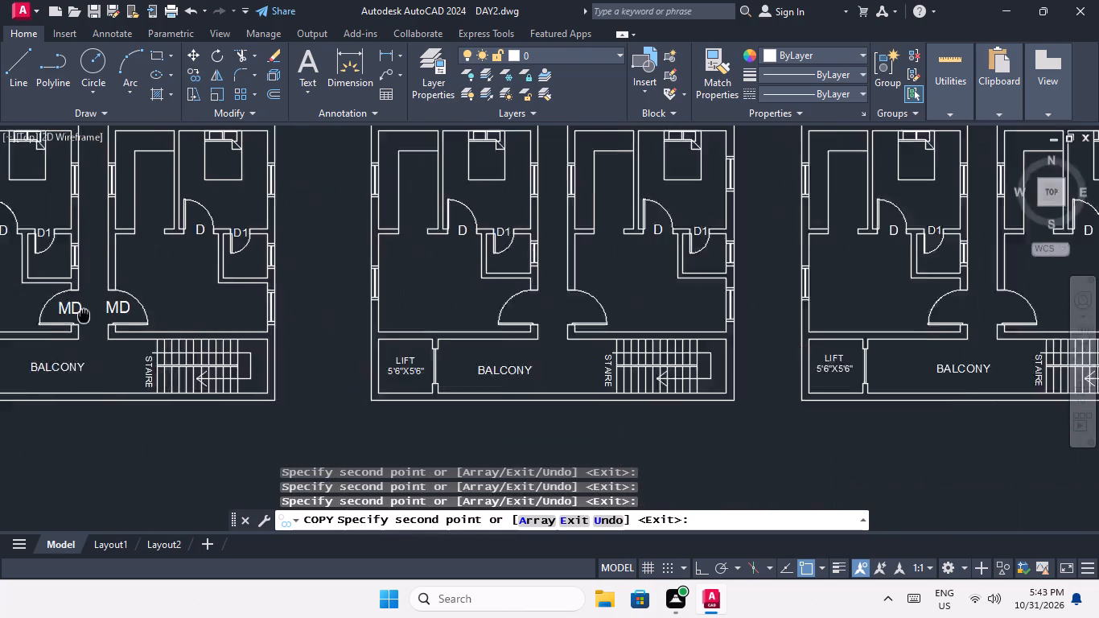
middle_drag(58, 319, 6, 330)
scroll(426, 336, up, 4)
click(522, 314)
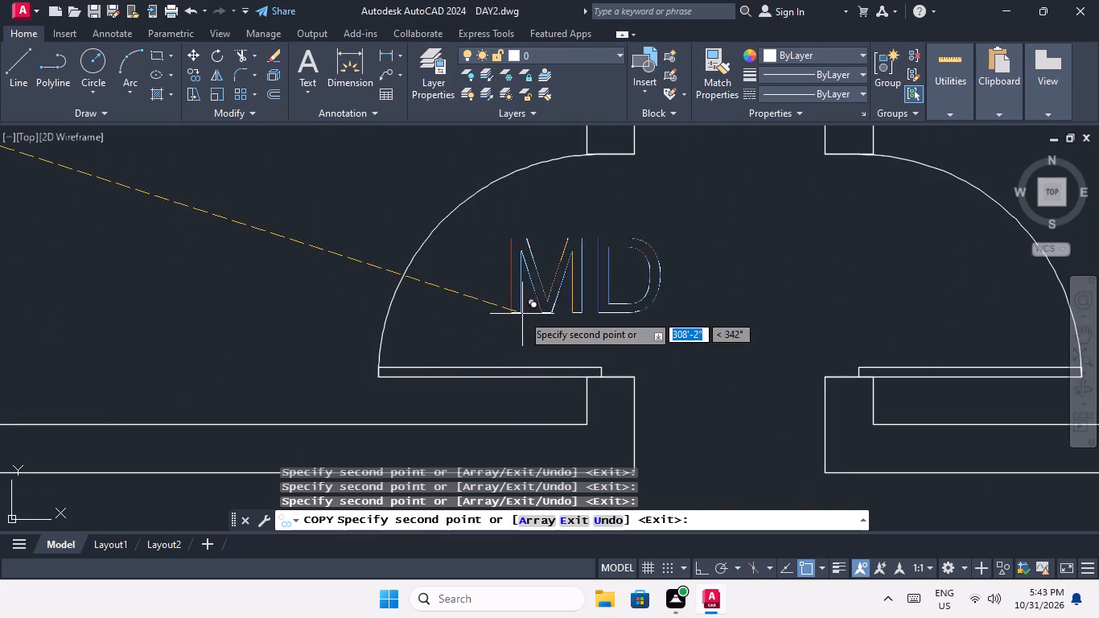
scroll(539, 302, down, 3)
scroll(621, 307, up, 3)
click(589, 307)
Place MD copies at the main doors of both third-row flats in the fourth upper-floor plan.
scroll(589, 307, down, 3)
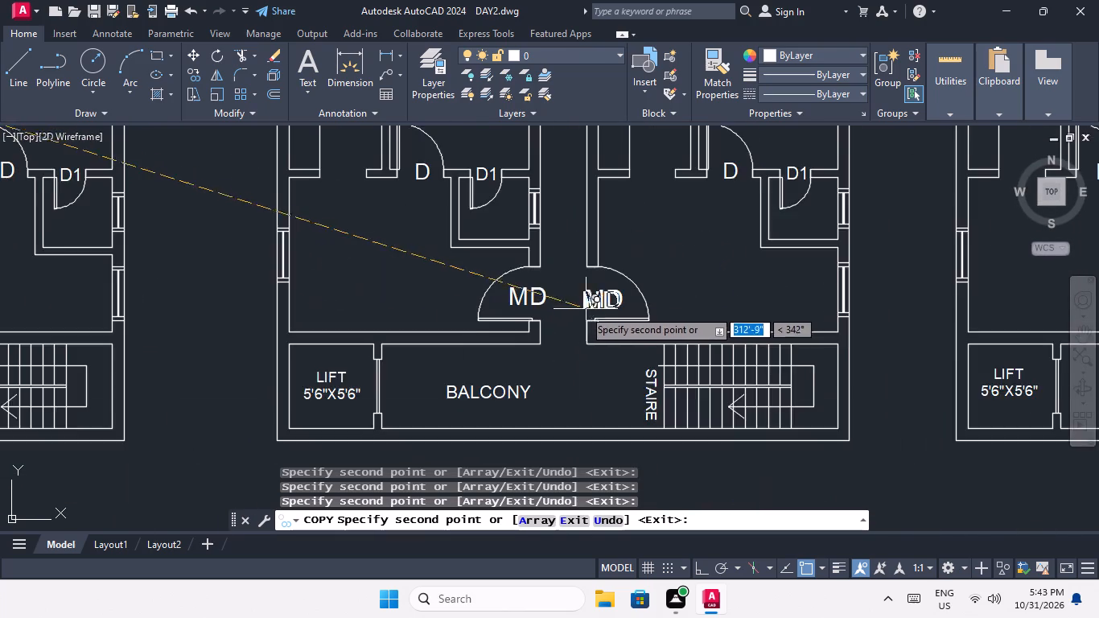
middle_drag(566, 295, 511, 461)
middle_drag(483, 270, 442, 409)
scroll(420, 276, up, 2)
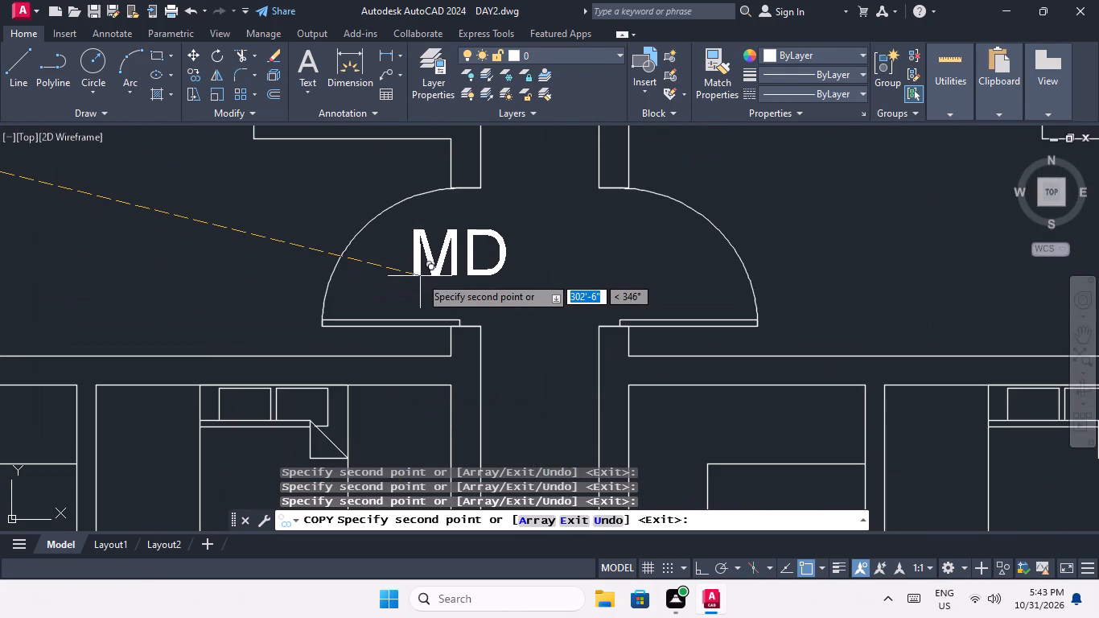
click(412, 278)
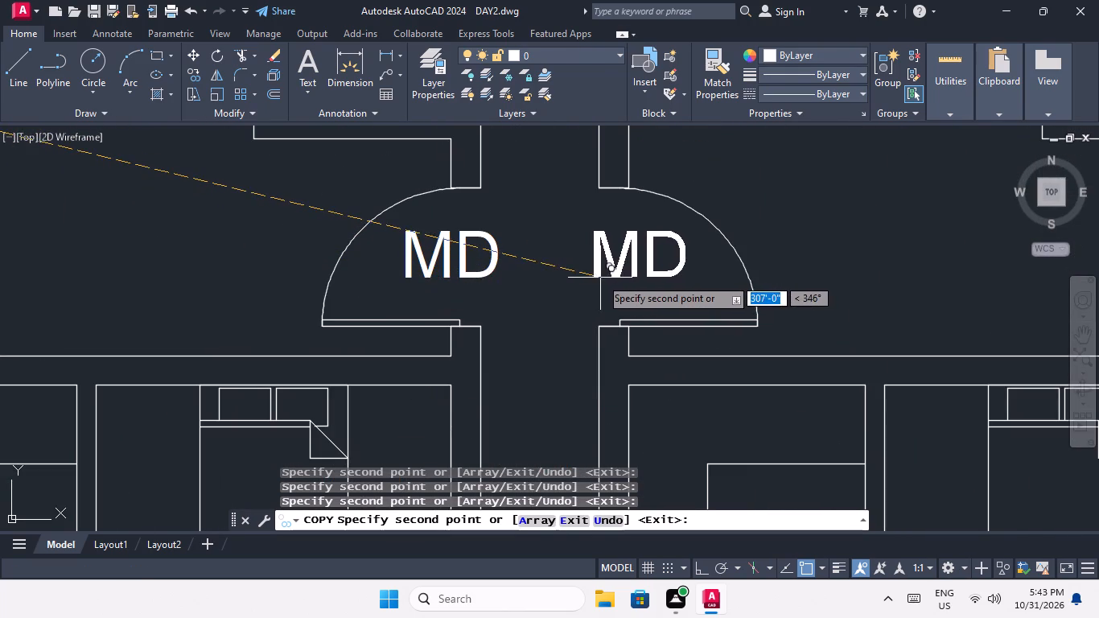
click(600, 278)
Place MD copies at the main doors of both second-row flats in the fourth upper-floor plan.
middle_drag(500, 258, 413, 455)
scroll(422, 295, down, 1)
middle_drag(422, 295, 393, 481)
middle_drag(403, 325, 405, 344)
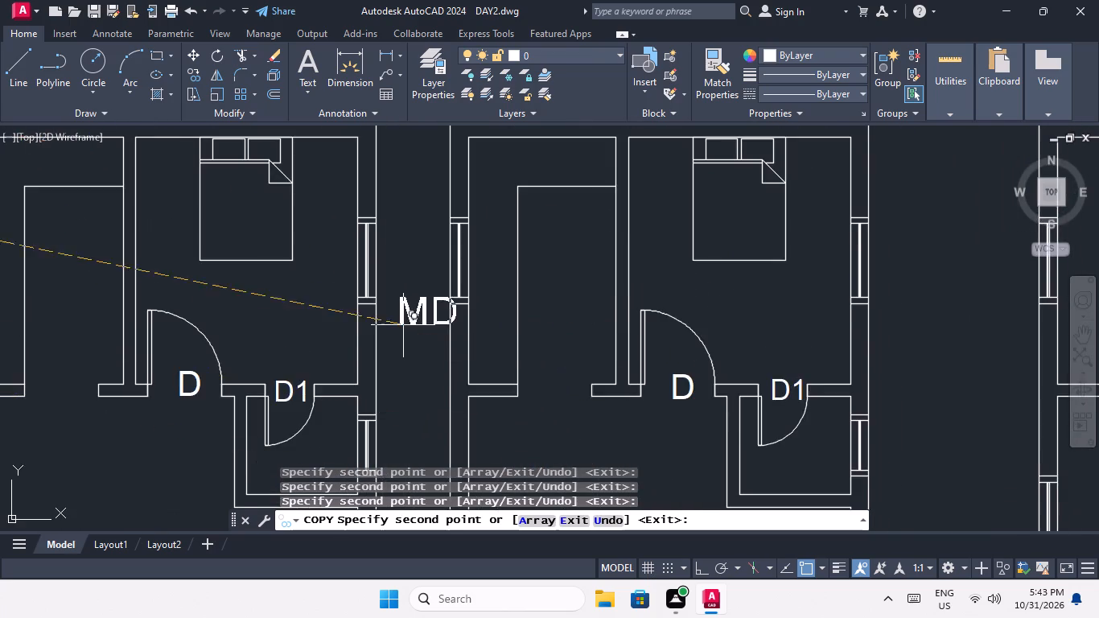
middle_drag(405, 344, 363, 516)
scroll(278, 261, up, 1)
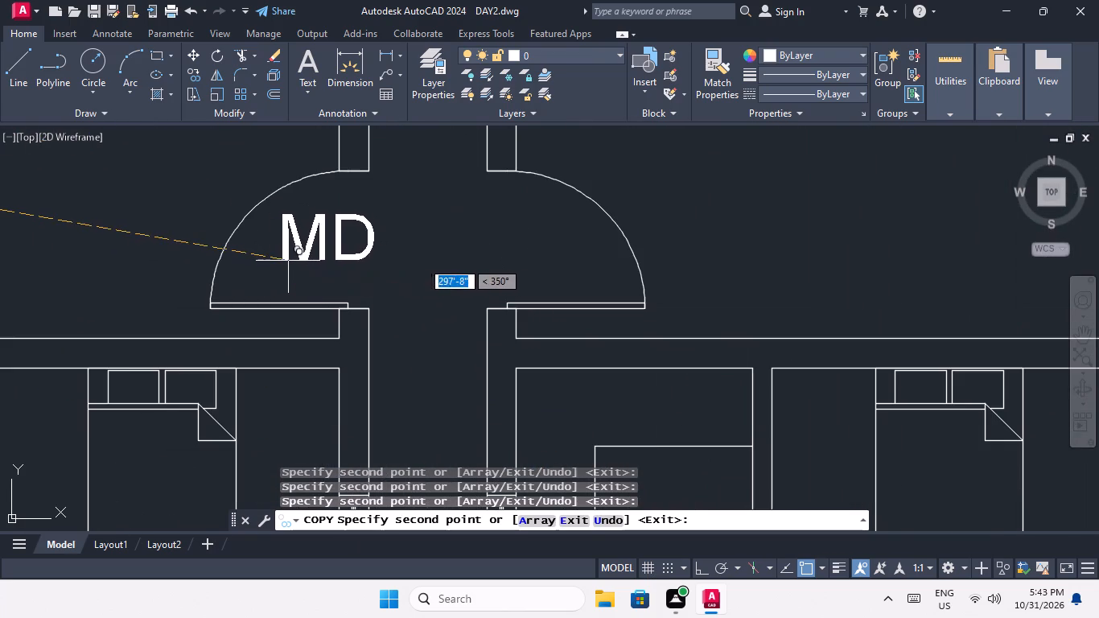
click(288, 261)
click(489, 266)
Place MD copies at the main doors of both top-row flats in the fourth upper-floor plan.
middle_drag(454, 265, 380, 472)
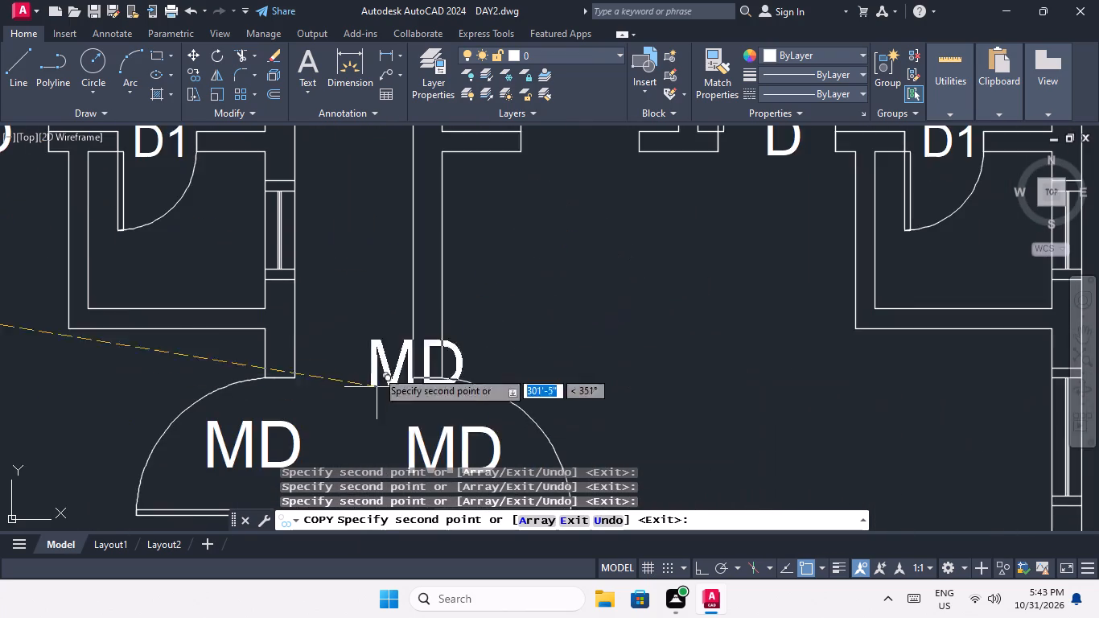
middle_drag(366, 301, 336, 462)
scroll(320, 321, down, 1)
middle_drag(319, 335, 285, 541)
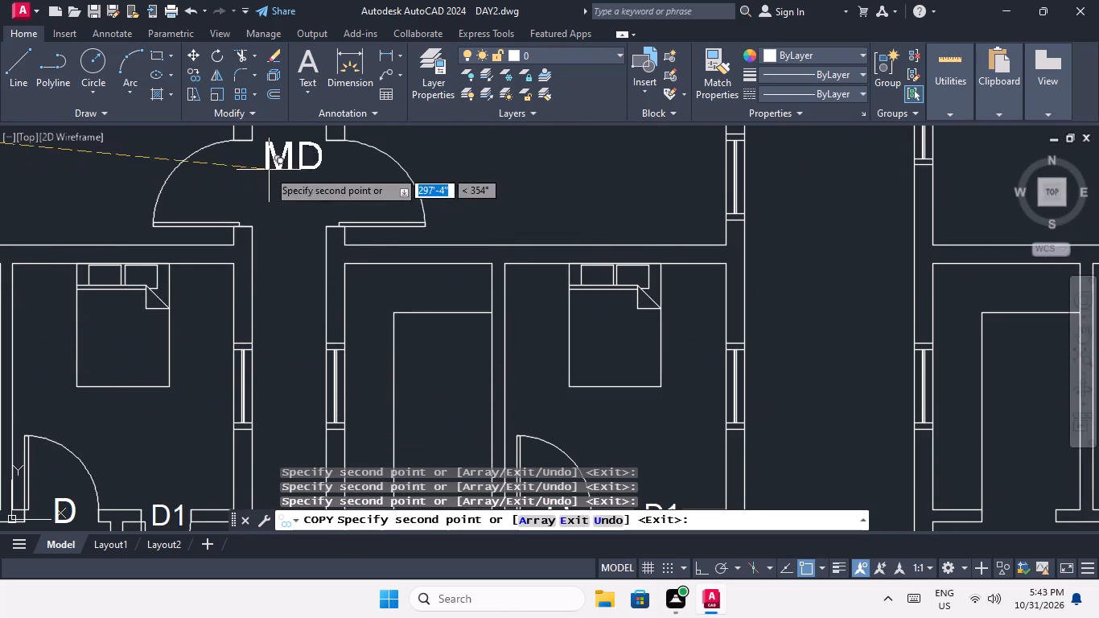
scroll(226, 184, up, 1)
click(198, 200)
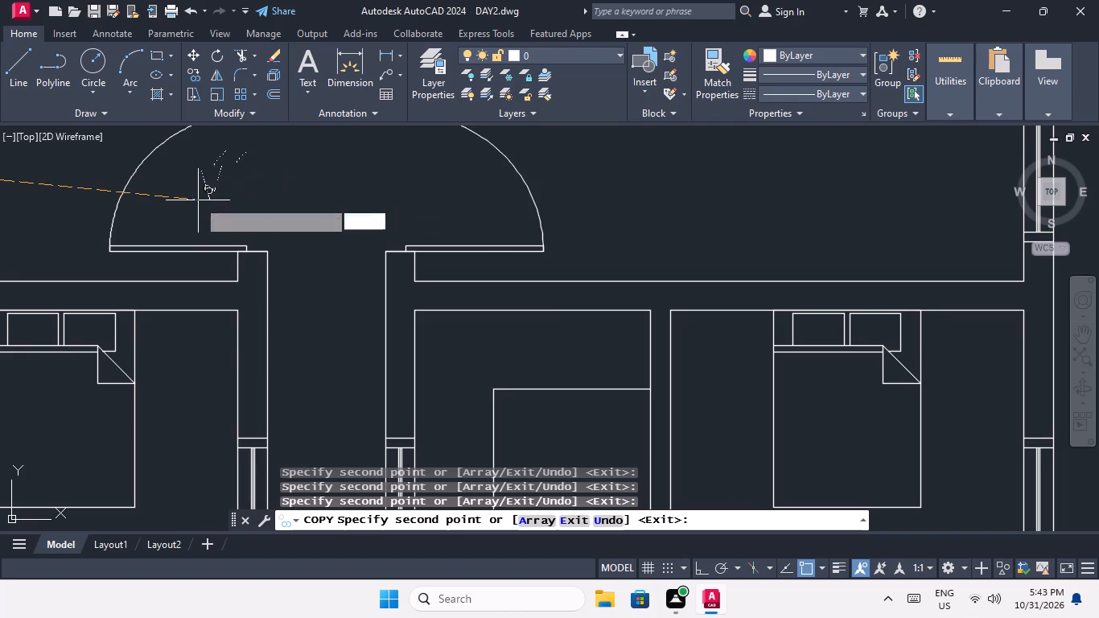
click(389, 199)
Place MD copies at the main doors of both top-row flats in the fifth upper-floor plan.
middle_drag(358, 215, 317, 427)
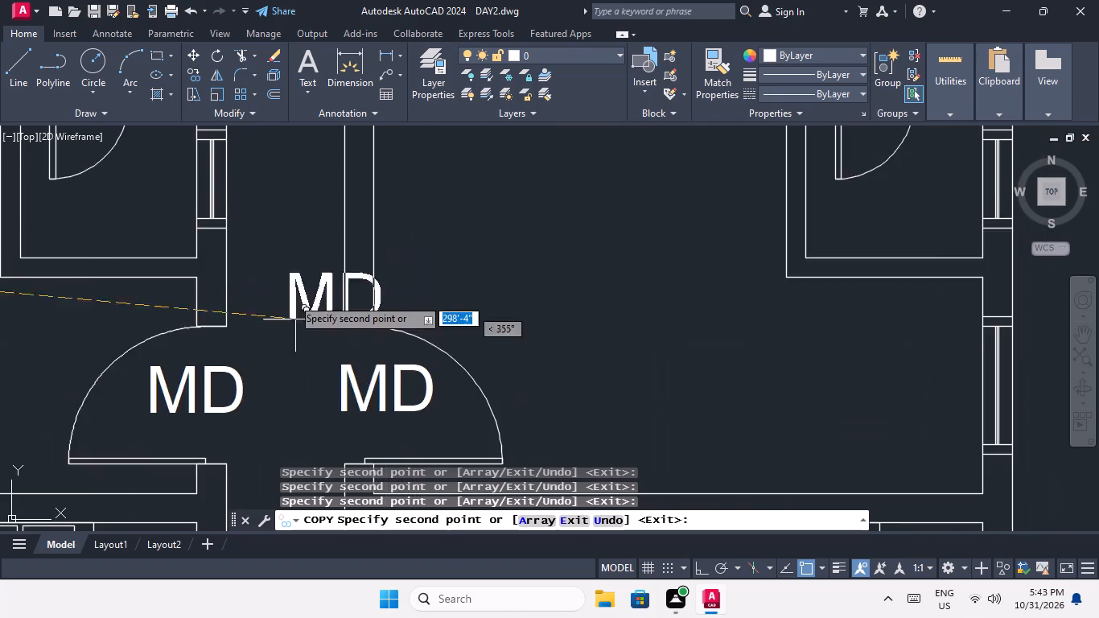
scroll(286, 273, down, 3)
middle_drag(437, 282, 136, 215)
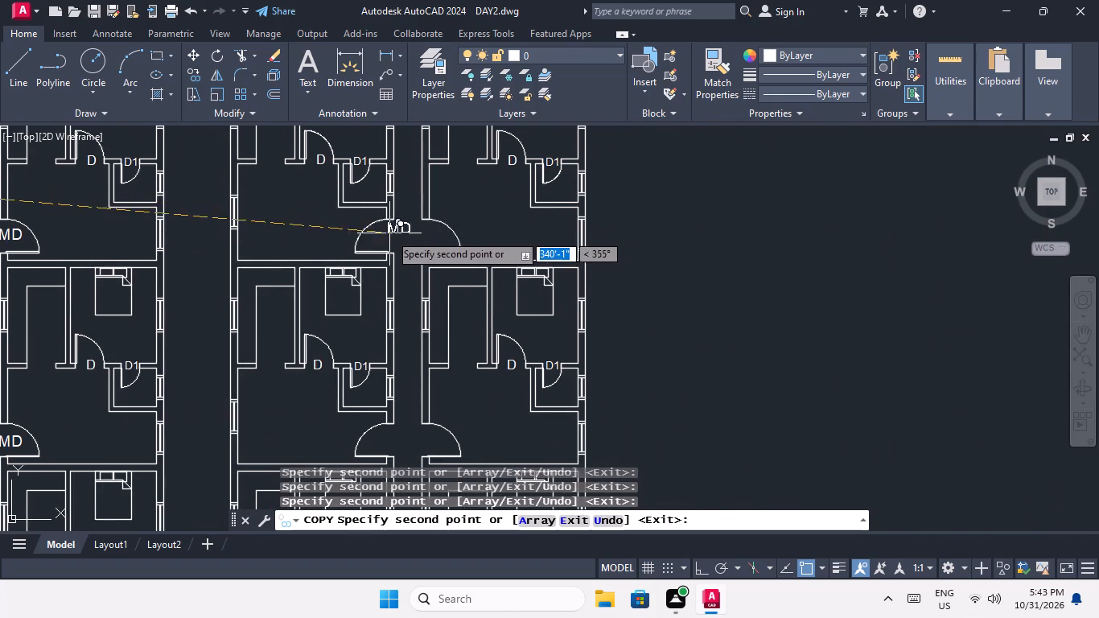
scroll(381, 249, up, 3)
click(350, 207)
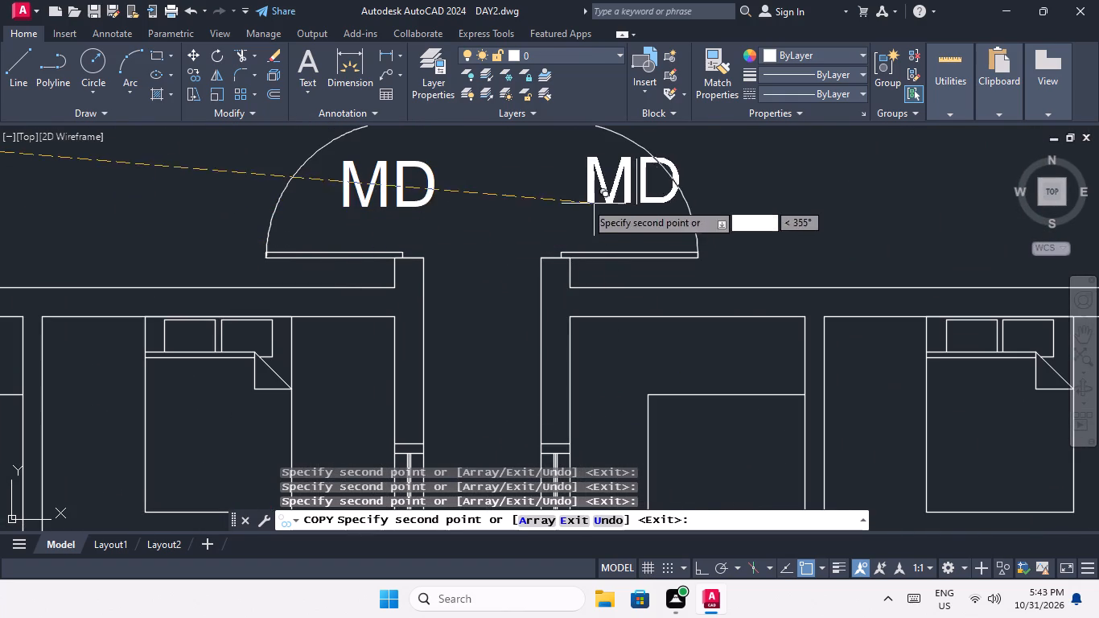
click(541, 205)
Place MD copies at the main doors of both second-row flats in the fifth upper-floor plan.
scroll(532, 184, down, 3)
middle_drag(496, 272, 373, 175)
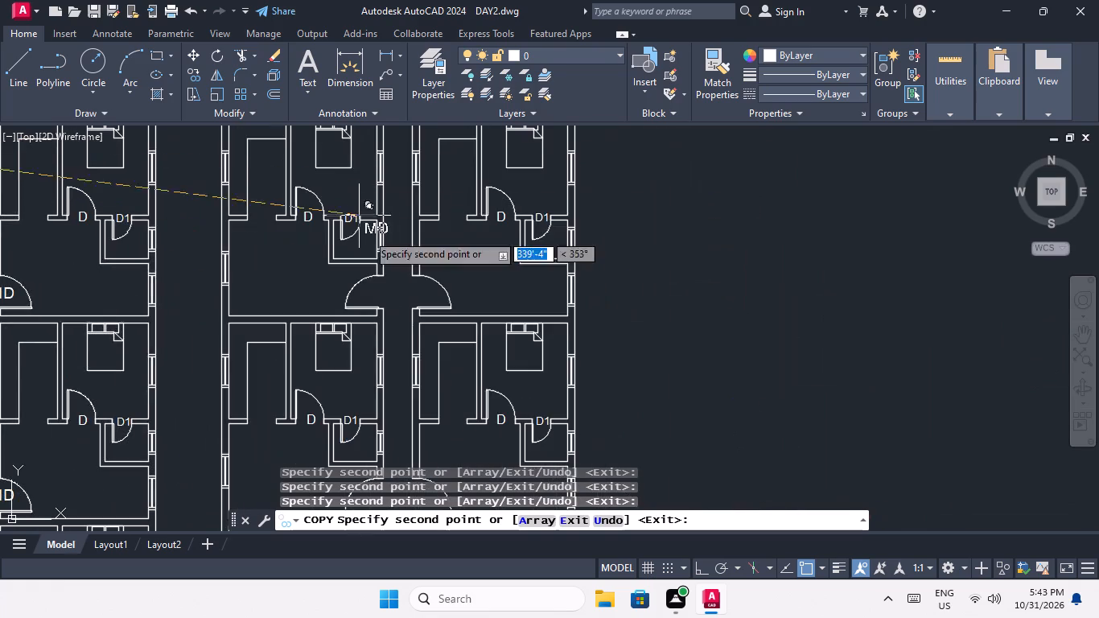
scroll(376, 304, up, 3)
click(334, 285)
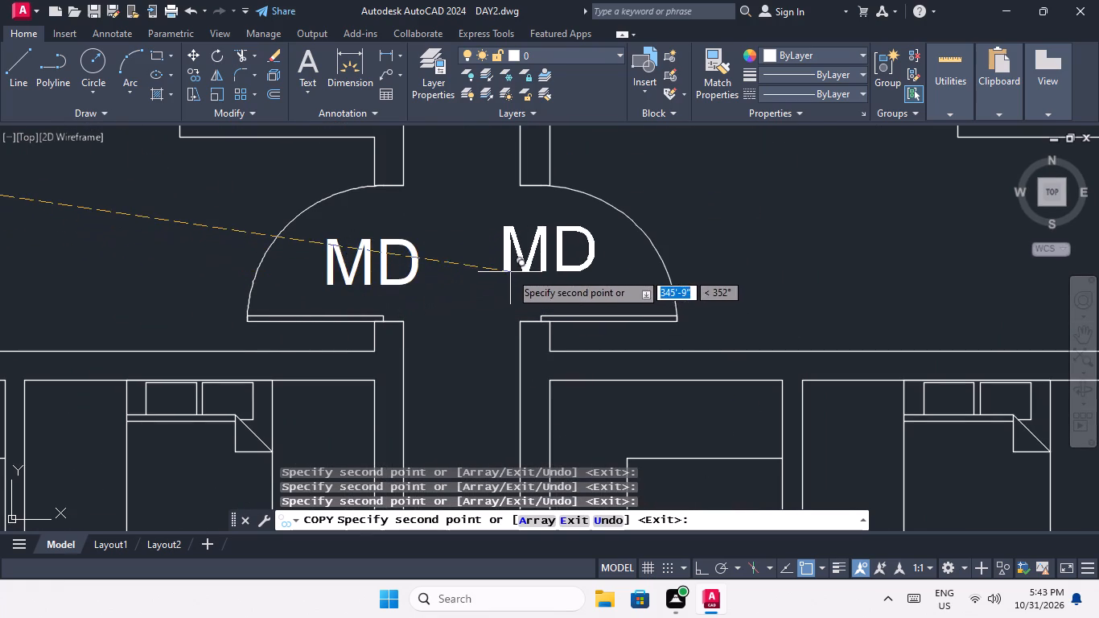
click(520, 277)
Place MD copies at the main doors of both third-row flats in the fifth upper-floor plan.
scroll(496, 235, down, 3)
middle_drag(454, 319, 324, 196)
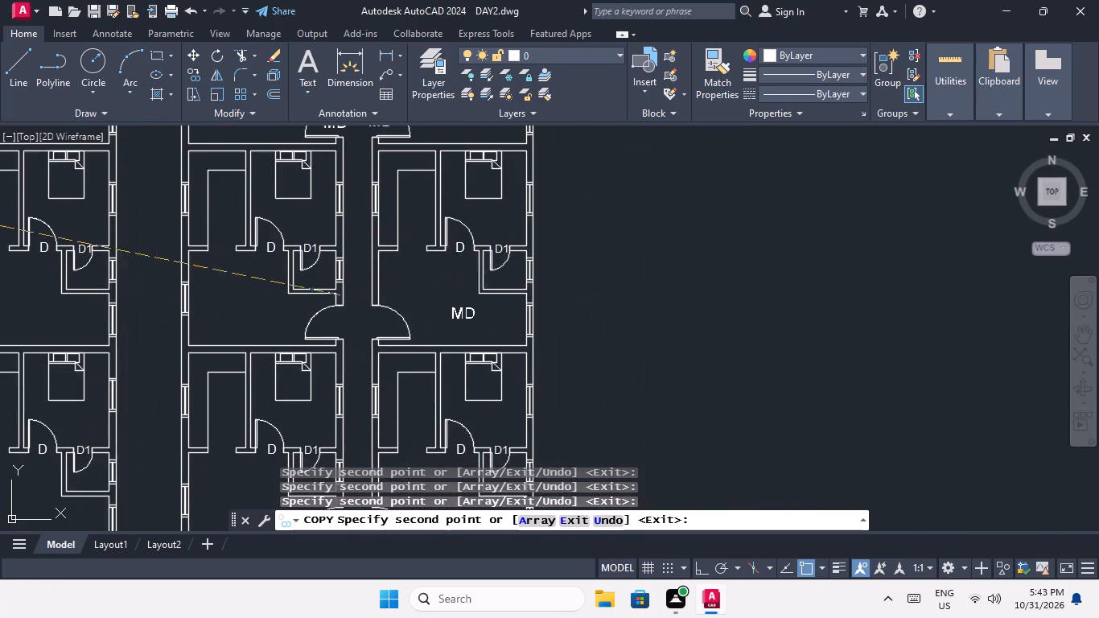
scroll(328, 335, up, 3)
click(313, 318)
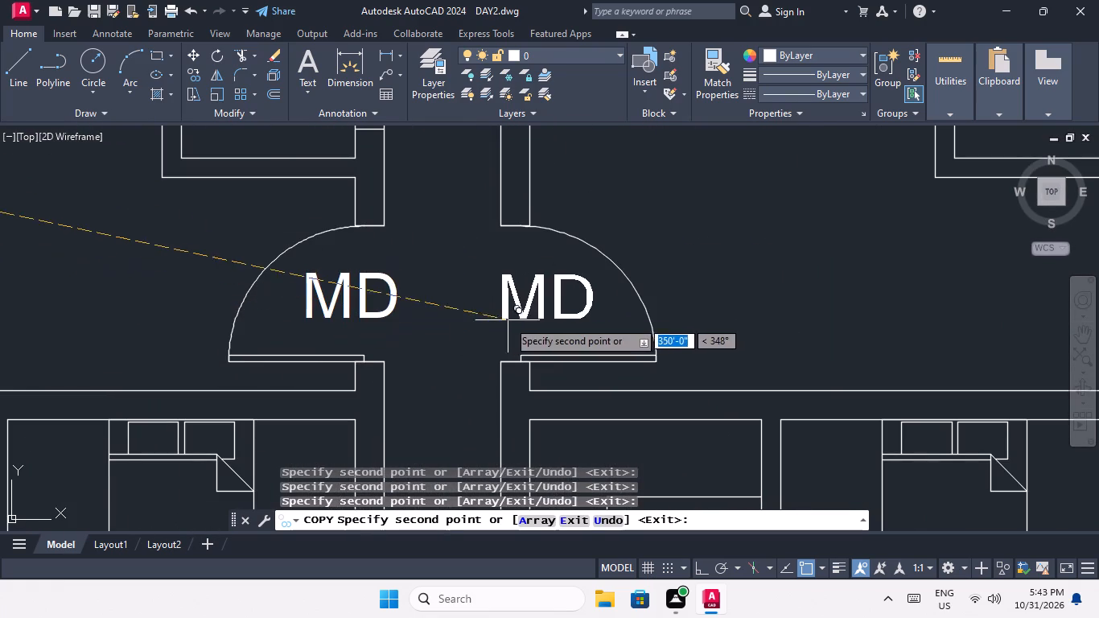
click(501, 315)
Place MD copies at the main doors of both bottom-row flats in the fifth upper-floor plan and end the copying.
scroll(482, 260, down, 3)
middle_drag(455, 326, 430, 217)
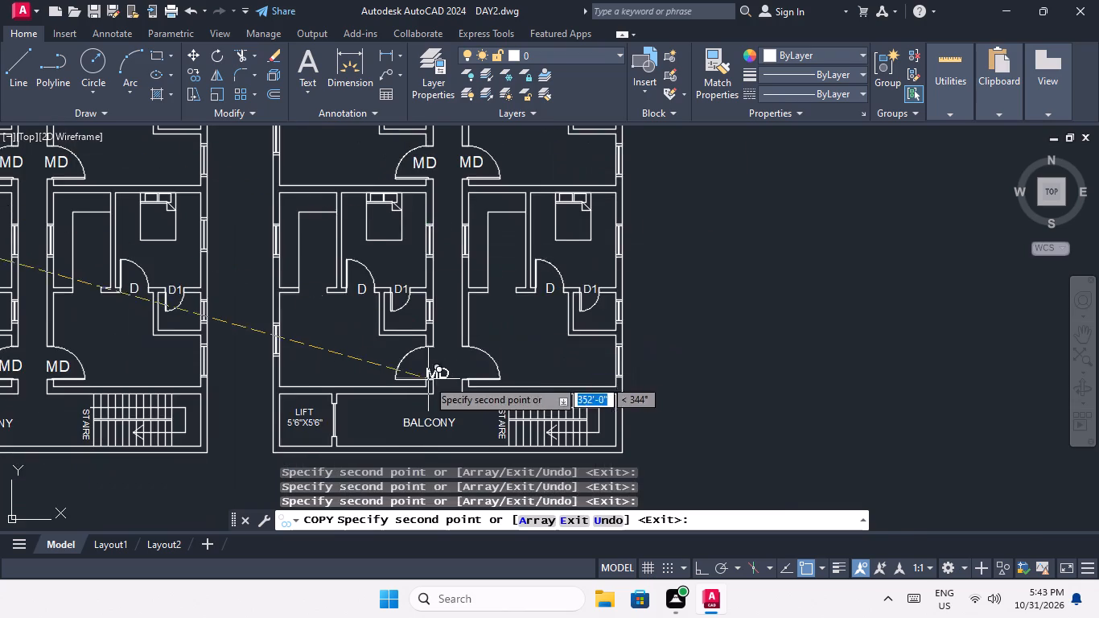
scroll(424, 379, up, 3)
click(395, 345)
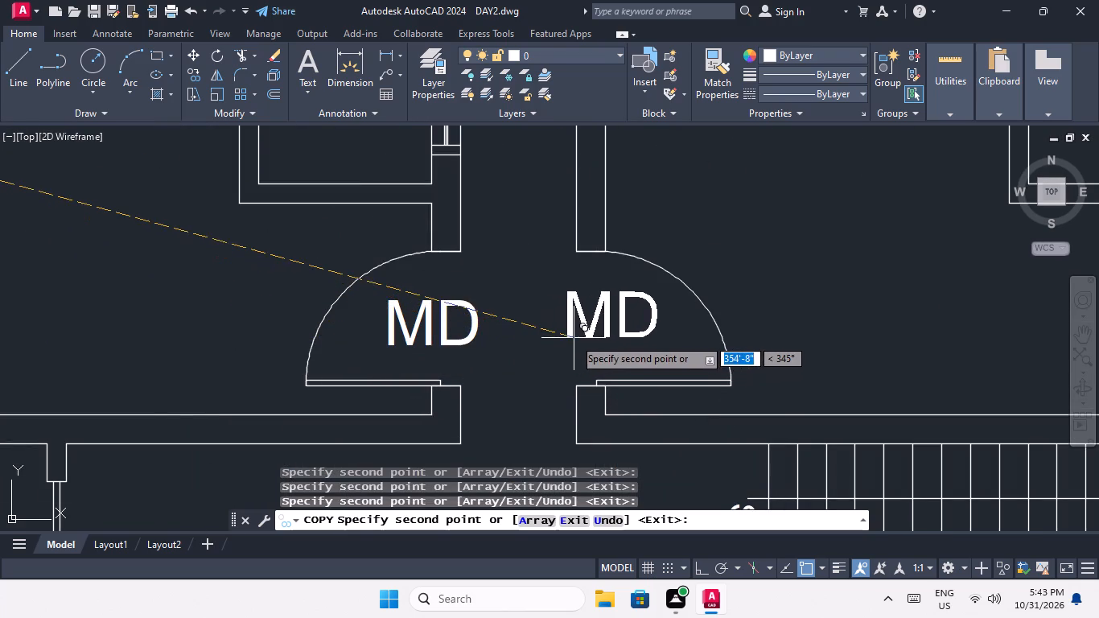
click(581, 338)
scroll(558, 305, down, 2)
middle_drag(541, 316, 254, 344)
scroll(320, 310, down, 2)
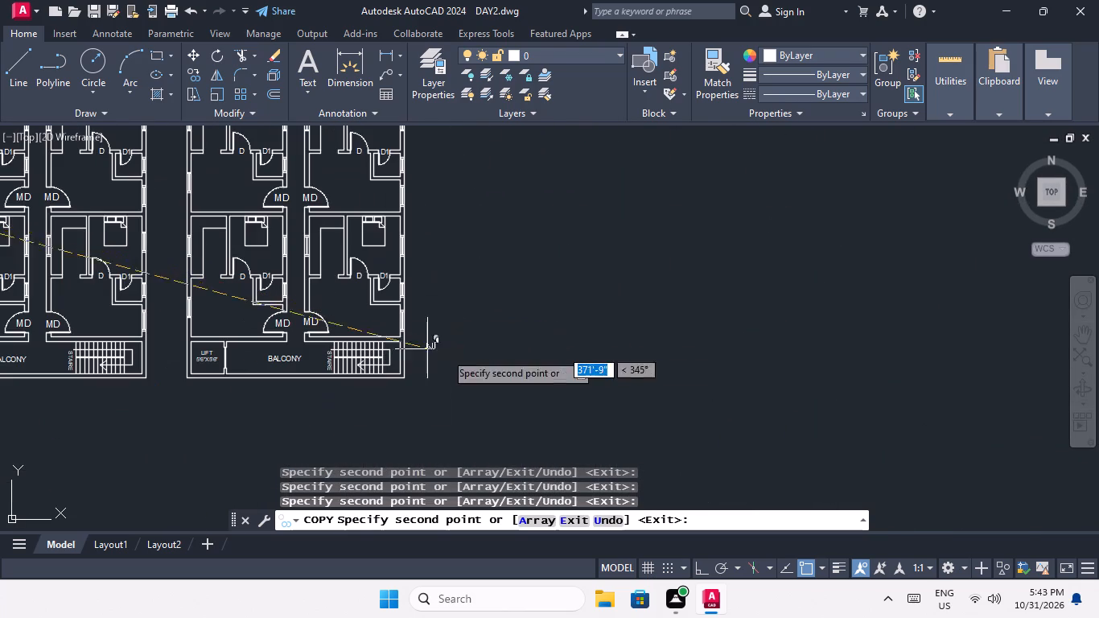
key(Escape)
key(Escape)
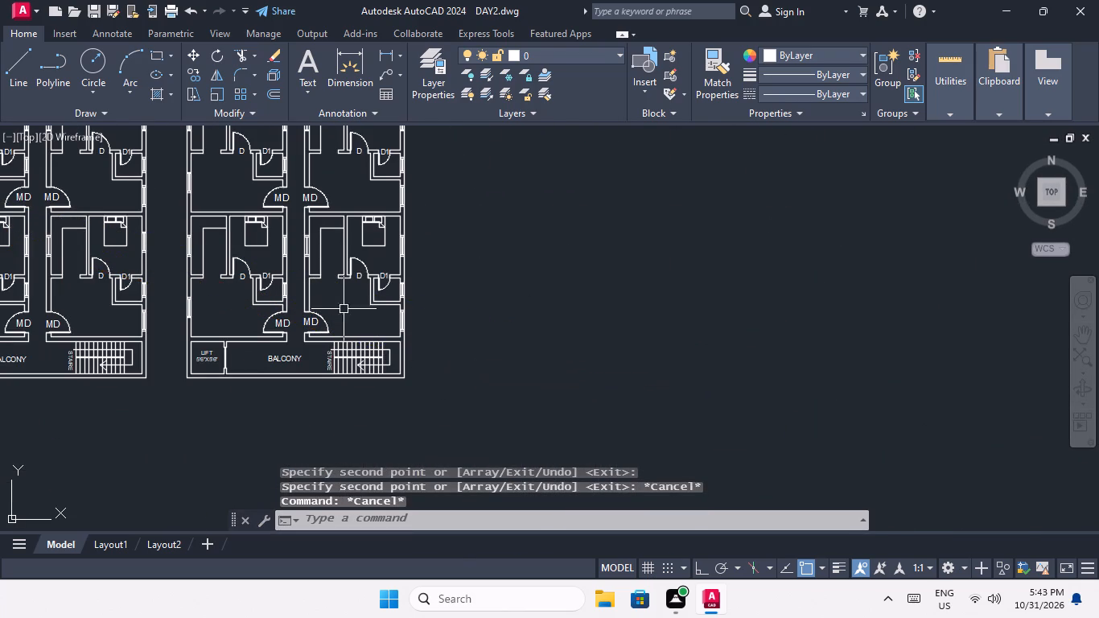
Change the spare MD label beside the ground-floor plan to D2 with a text height of 16".
middle_drag(344, 309, 440, 332)
scroll(458, 323, down, 2)
scroll(384, 336, down, 1)
middle_drag(384, 336, 526, 334)
scroll(212, 300, up, 3)
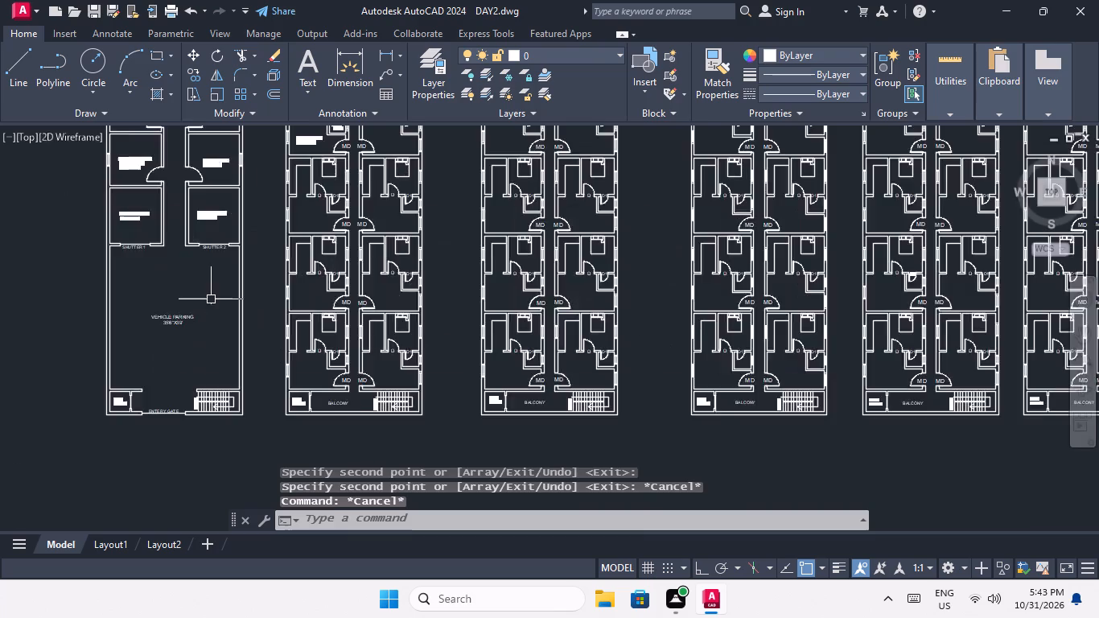
middle_drag(216, 301, 311, 352)
scroll(265, 326, down, 2)
middle_drag(264, 325, 304, 389)
scroll(283, 302, up, 3)
middle_drag(283, 335, 334, 358)
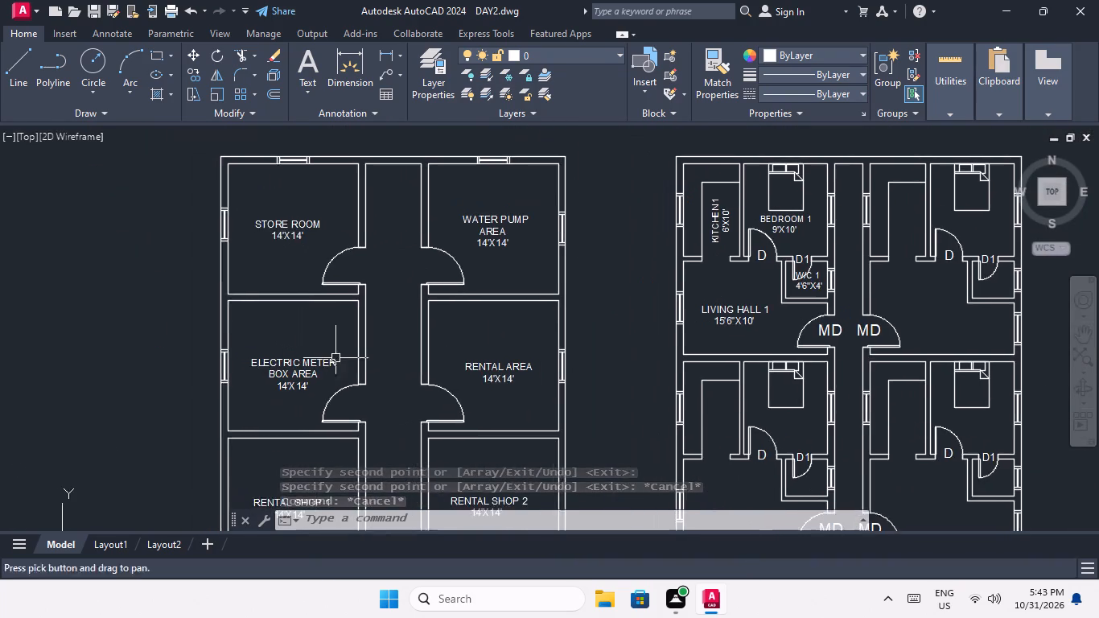
scroll(322, 355, down, 2)
middle_drag(98, 278, 249, 293)
scroll(163, 253, up, 3)
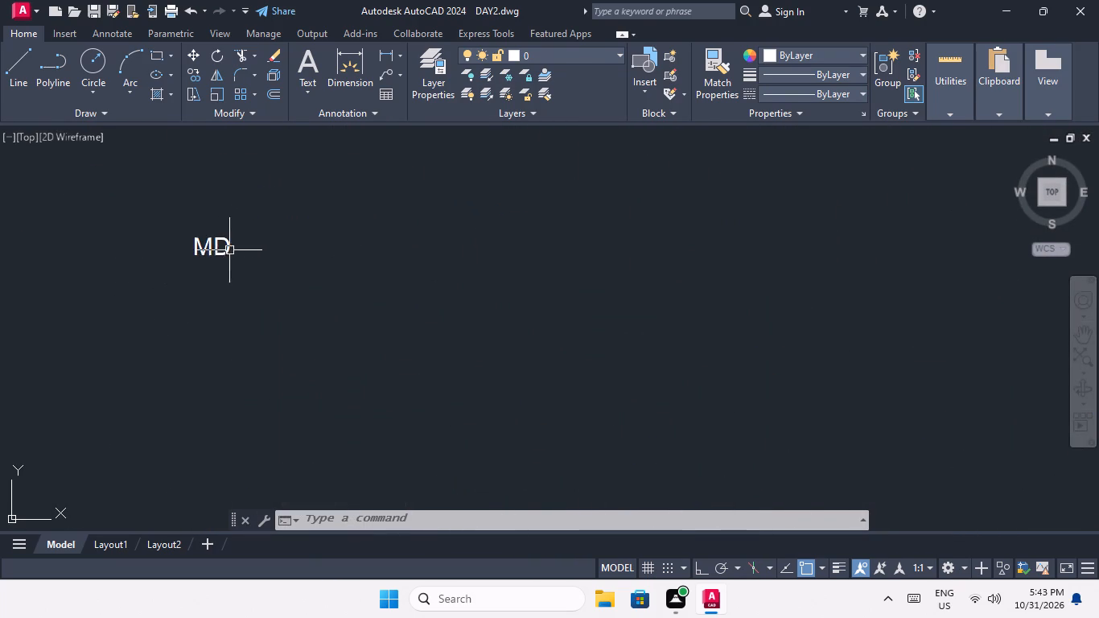
double_click(209, 250)
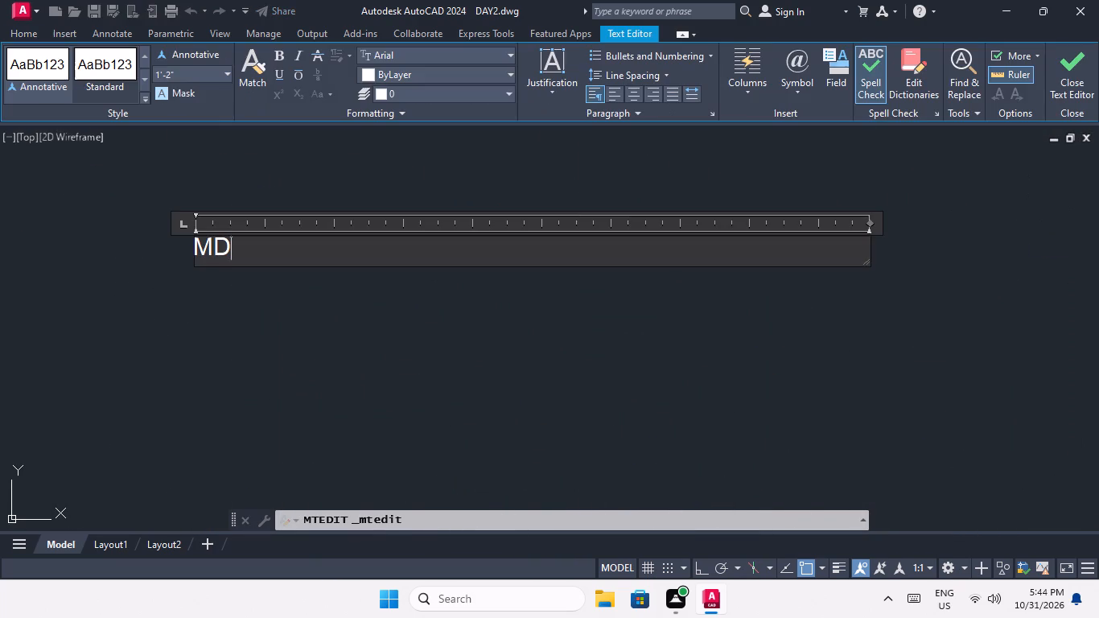
click(238, 248)
key(BackSpace)
key(BackSpace)
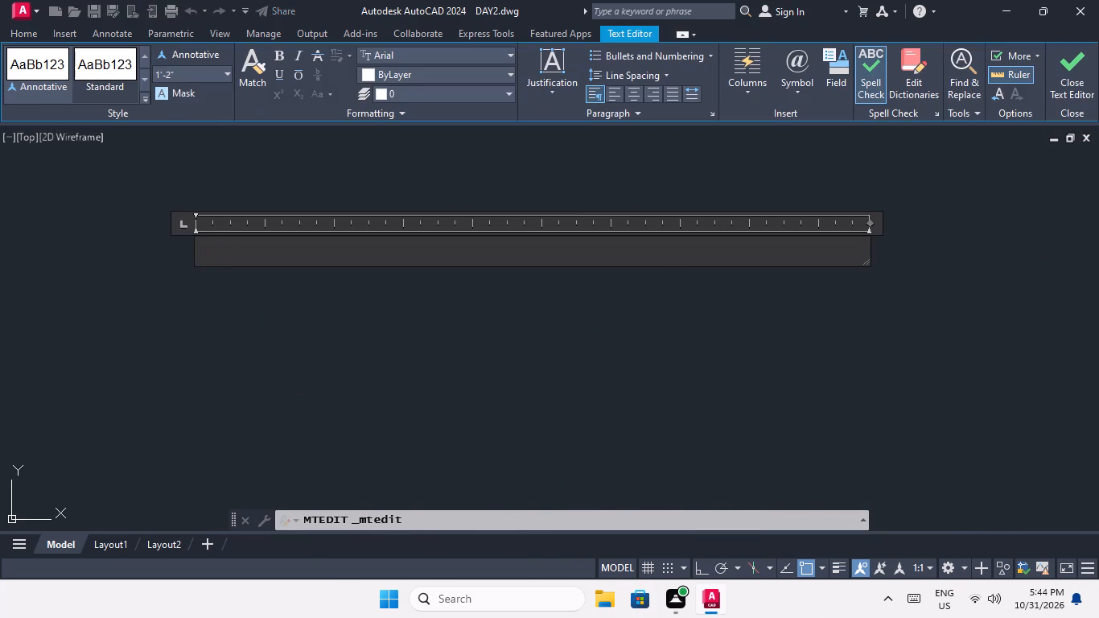
click(176, 78)
text(16)
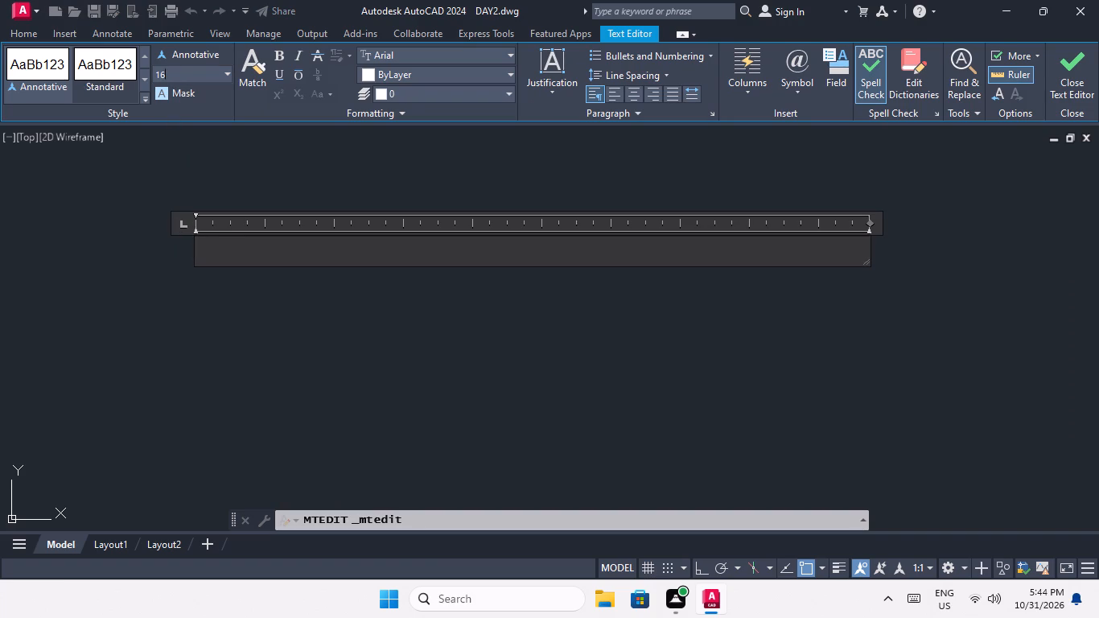
key(shift+quotedbl)
key(Return)
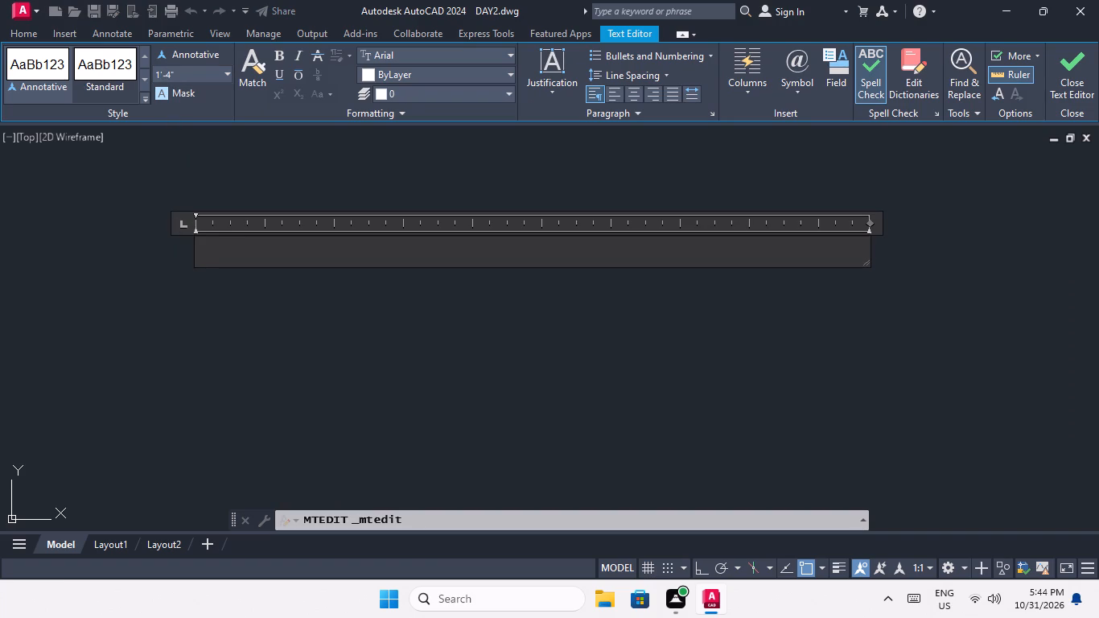
text(D2)
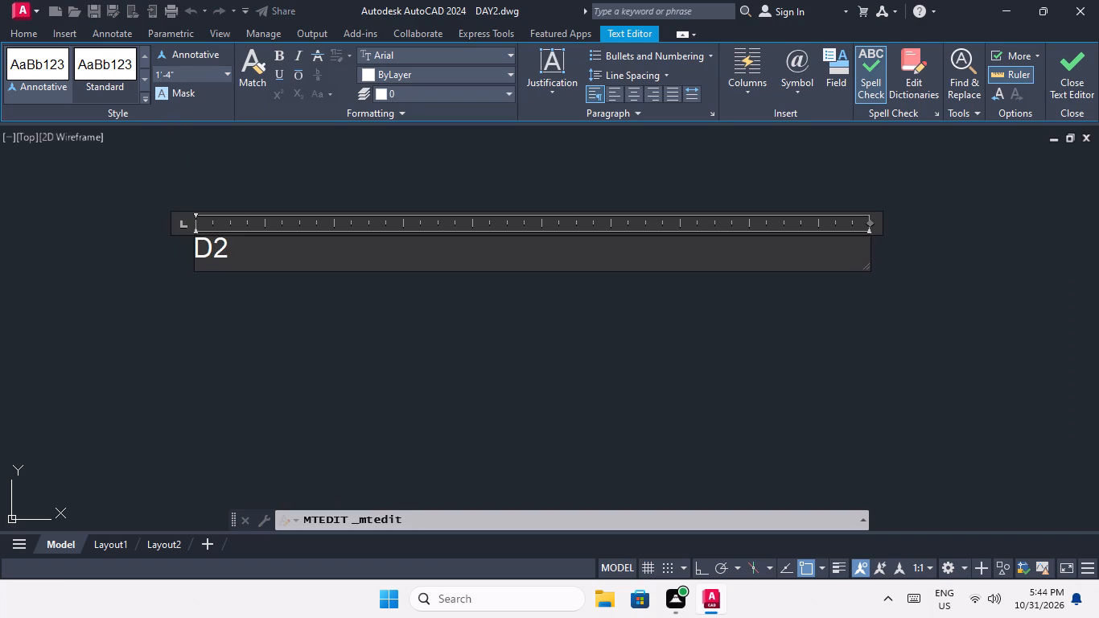
click(61, 257)
Copy the spare D2 label to the Store Room and Water Pump Area doors in the ground-floor plan.
drag(264, 219, 162, 270)
click(143, 289)
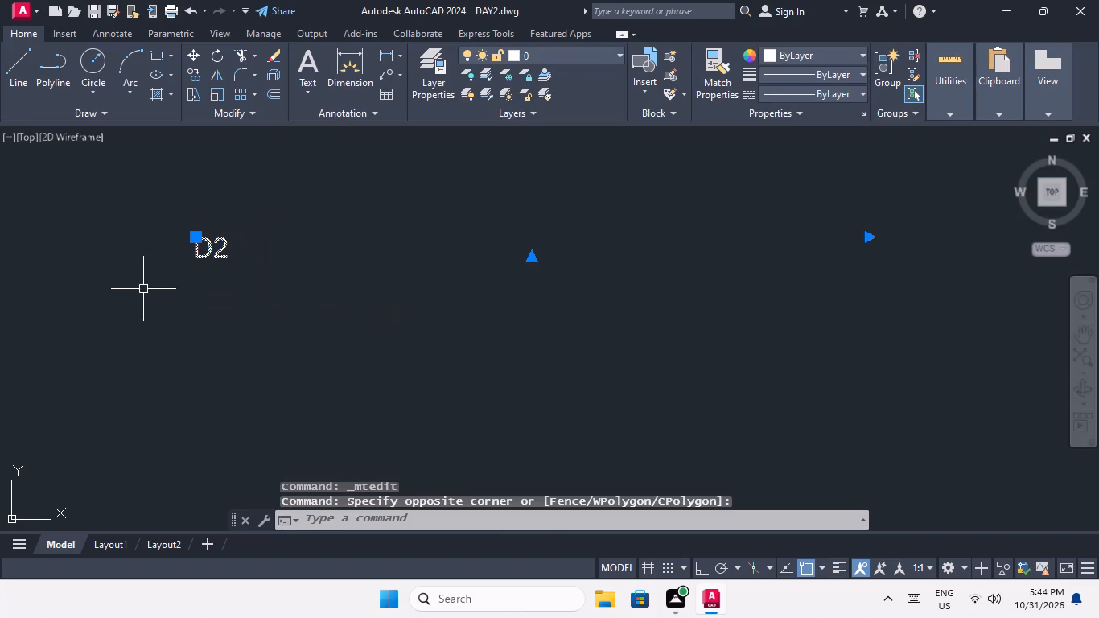
click(191, 78)
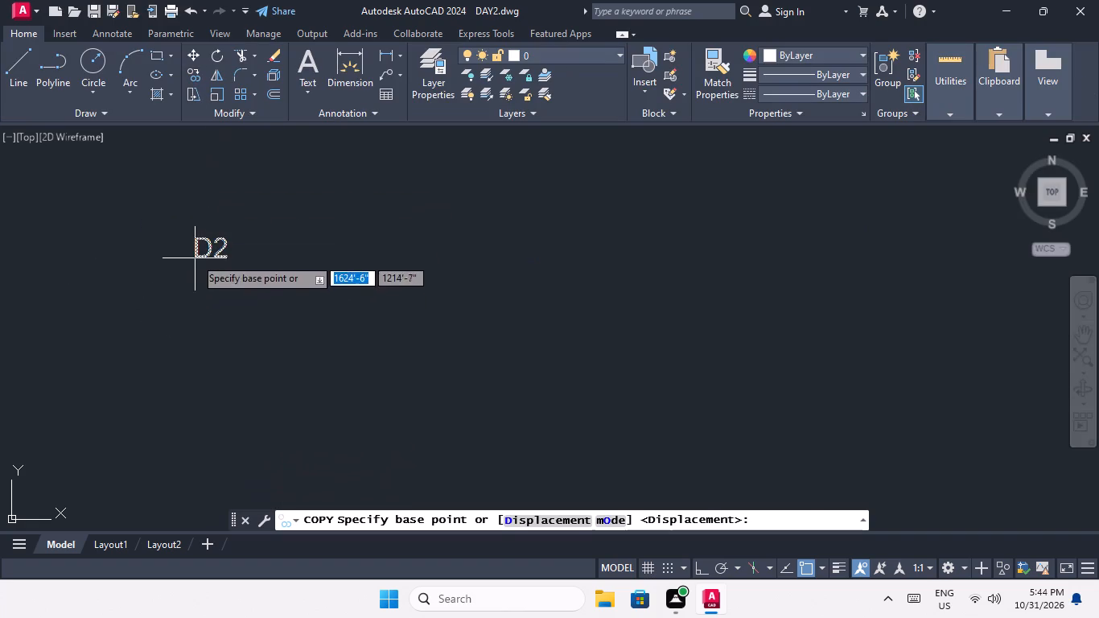
click(195, 256)
scroll(250, 242, down, 3)
middle_drag(283, 250, 0, 174)
scroll(216, 286, up, 3)
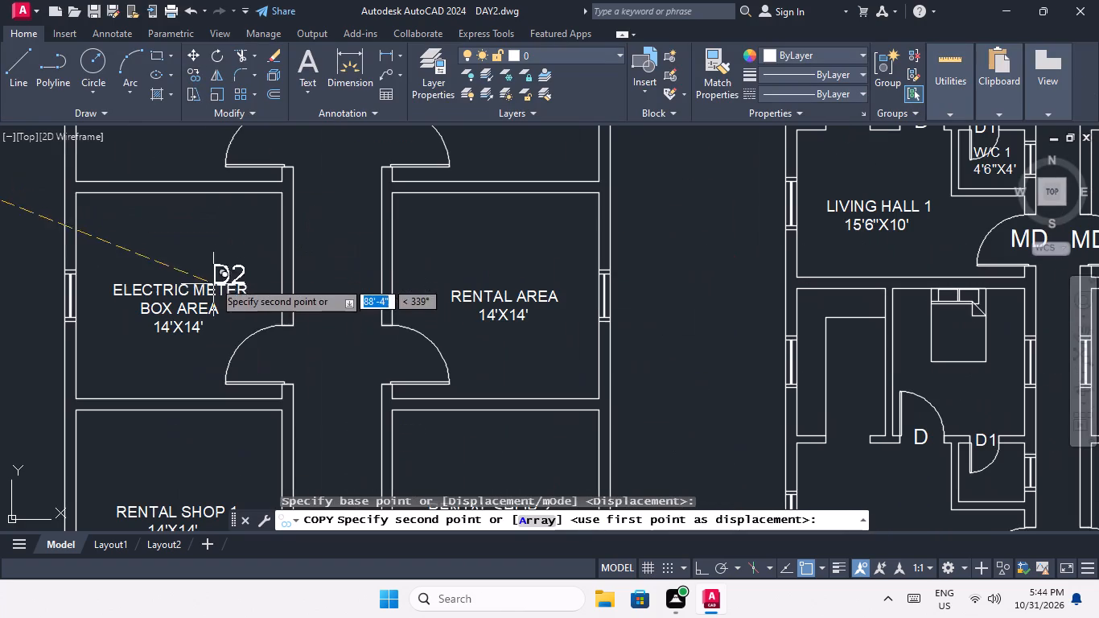
middle_drag(206, 344, 182, 414)
scroll(249, 212, up, 1)
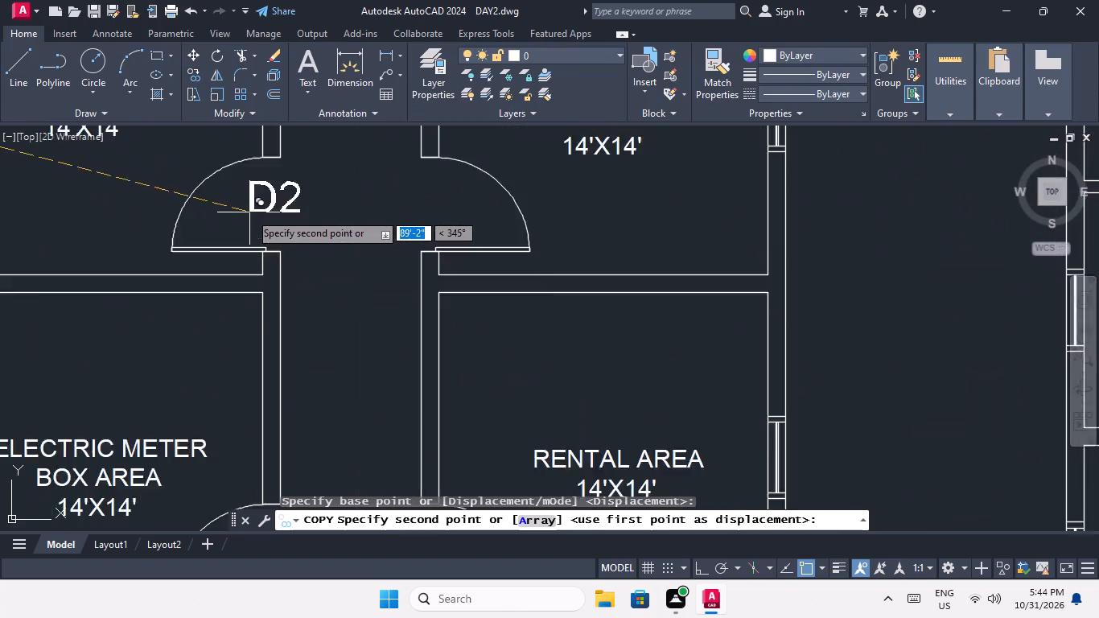
scroll(249, 213, up, 1)
click(228, 225)
scroll(230, 222, down, 3)
scroll(309, 226, up, 4)
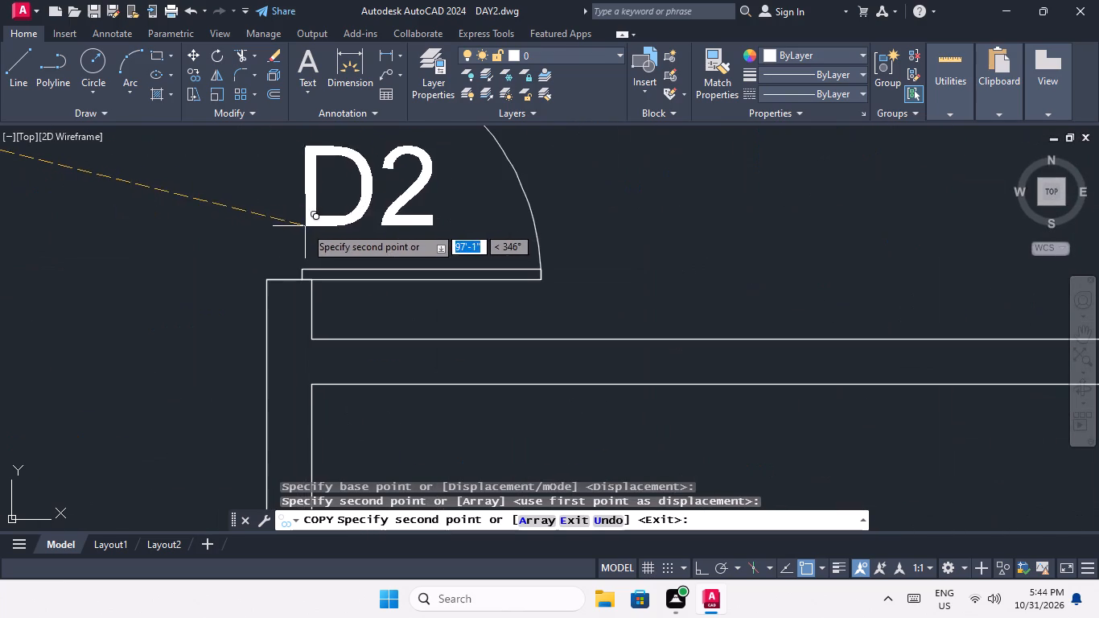
click(255, 221)
Place D2 copies at the Electric Meter Box Area and Rental Area doors and end the copying.
scroll(255, 221, down, 4)
middle_drag(225, 311, 225, 189)
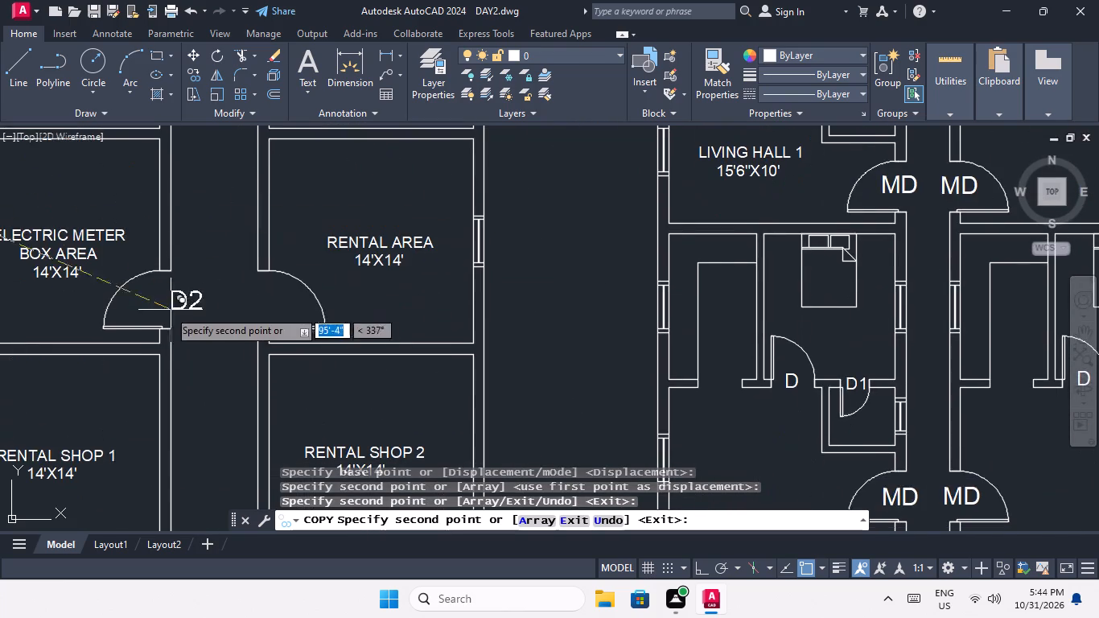
scroll(123, 323, up, 2)
click(171, 287)
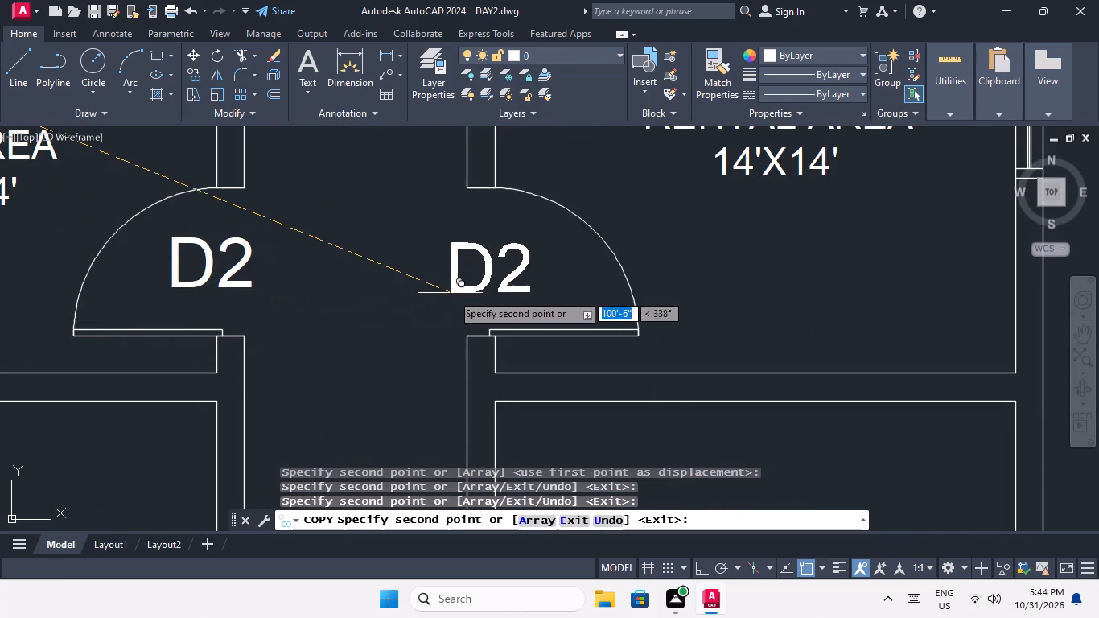
click(456, 289)
scroll(450, 249, down, 3)
middle_drag(386, 311, 379, 271)
key(Escape)
Change the spare D2 label outside the plans to W with a text height of 14".
scroll(394, 267, down, 2)
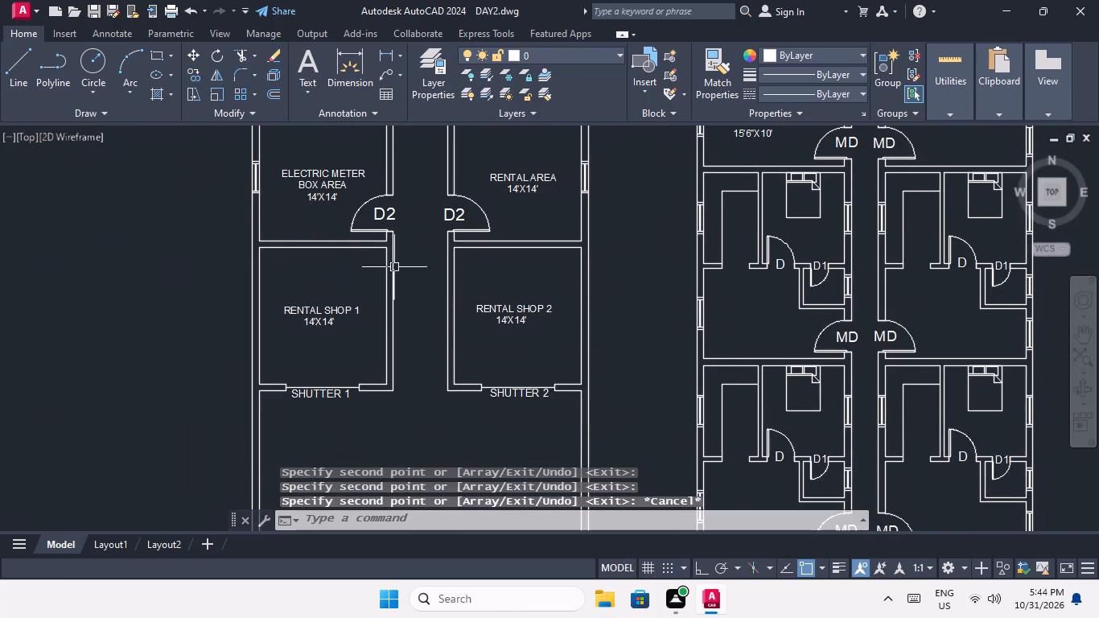
scroll(394, 267, down, 2)
middle_drag(397, 292, 309, 290)
scroll(316, 246, up, 2)
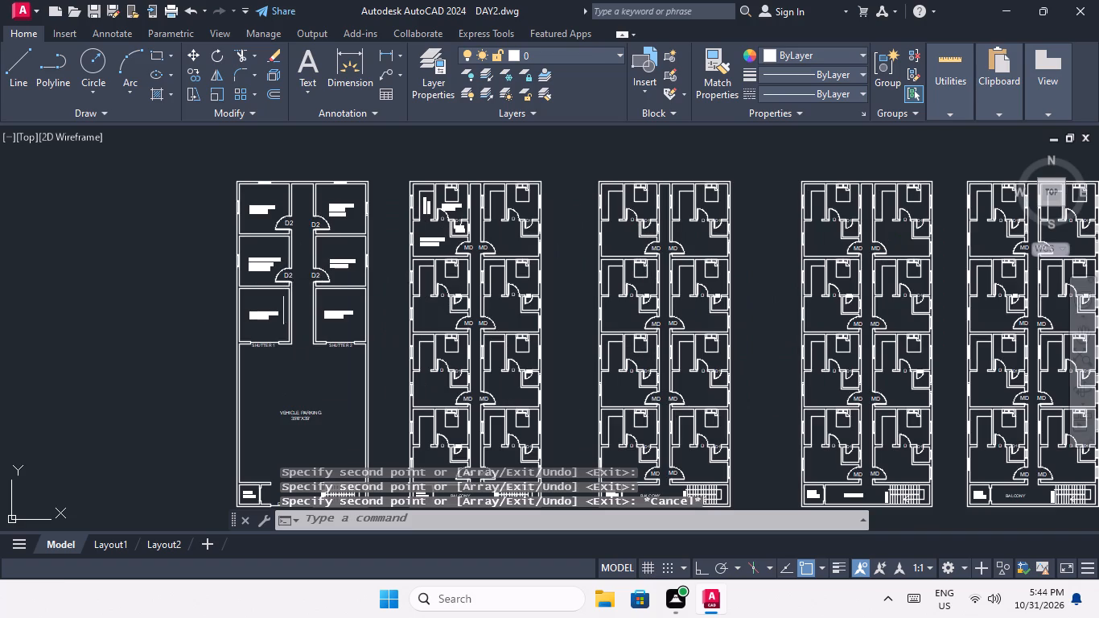
middle_drag(138, 321, 194, 356)
middle_drag(126, 294, 270, 376)
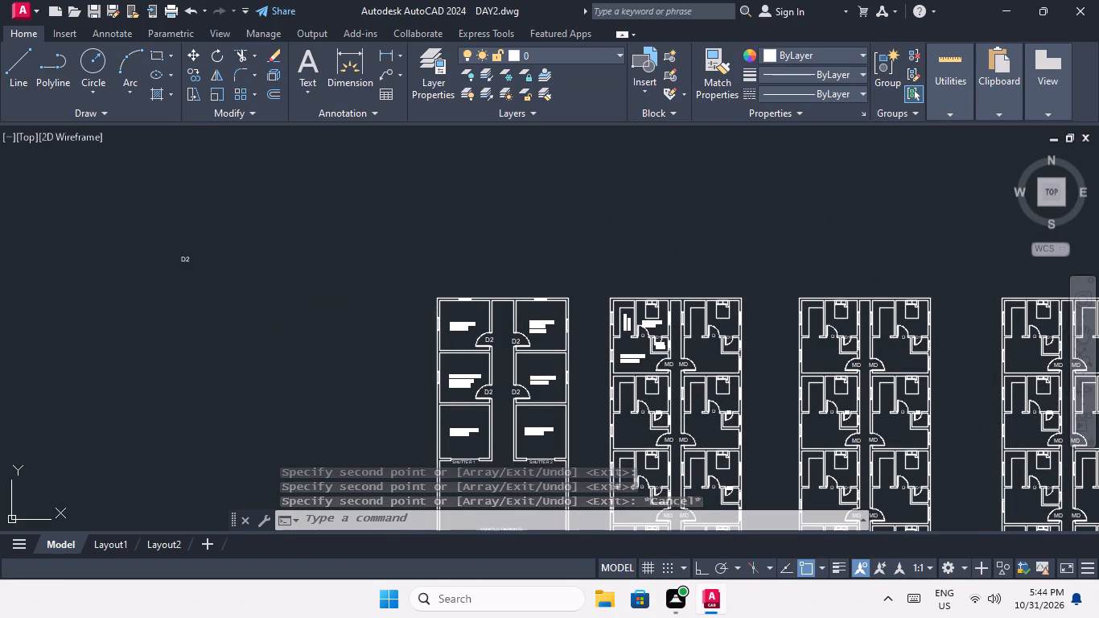
scroll(194, 261, up, 2)
double_click(174, 252)
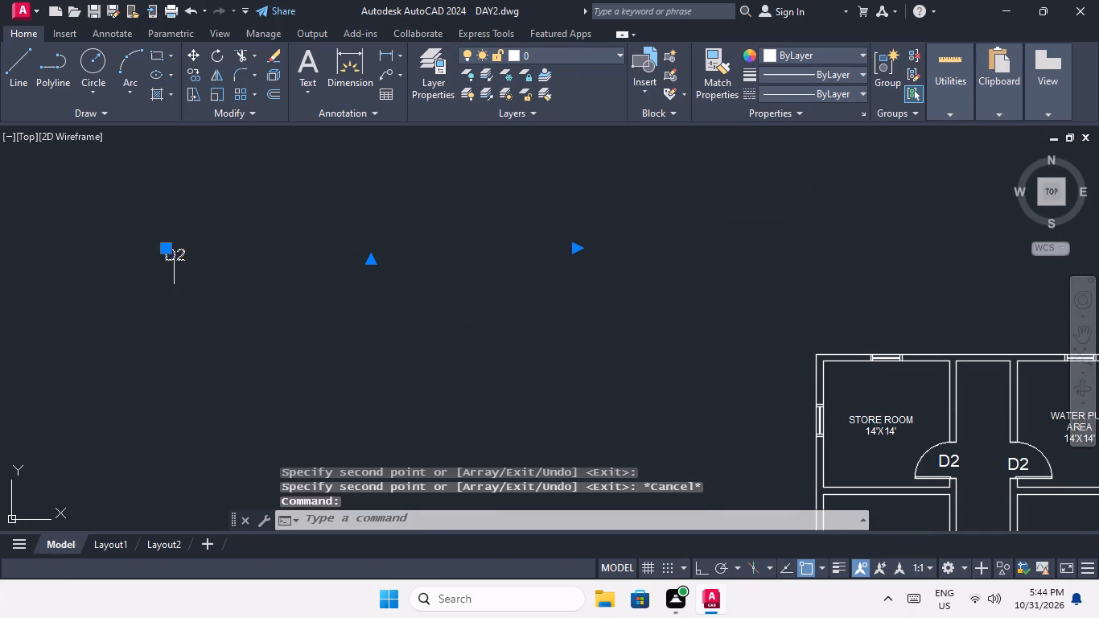
click(195, 256)
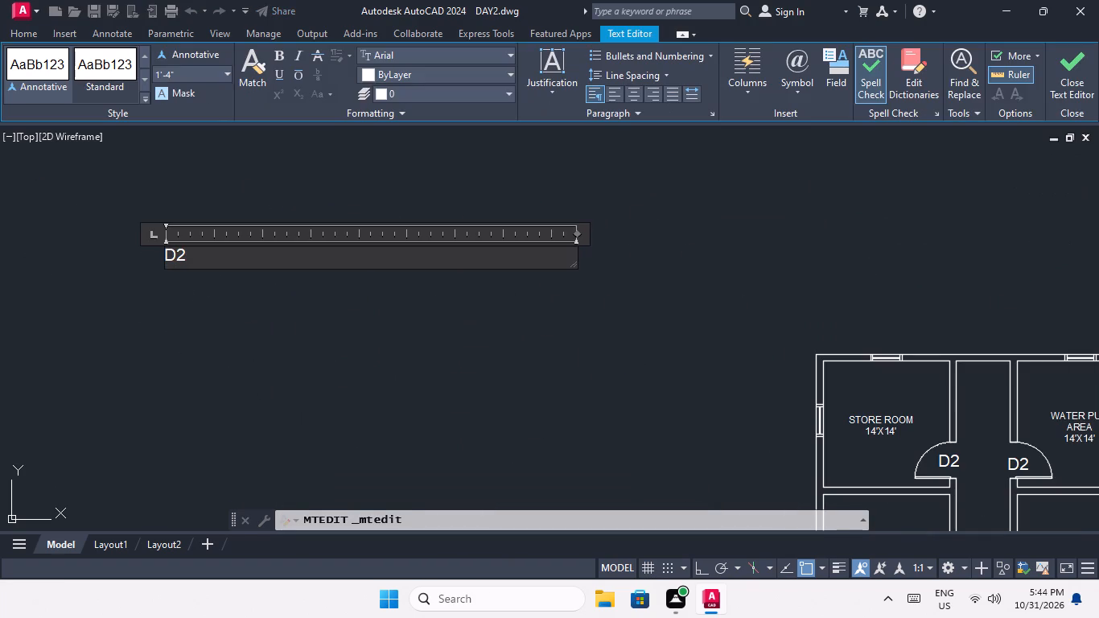
key(BackSpace)
key(BackSpace)
key(BackSpace)
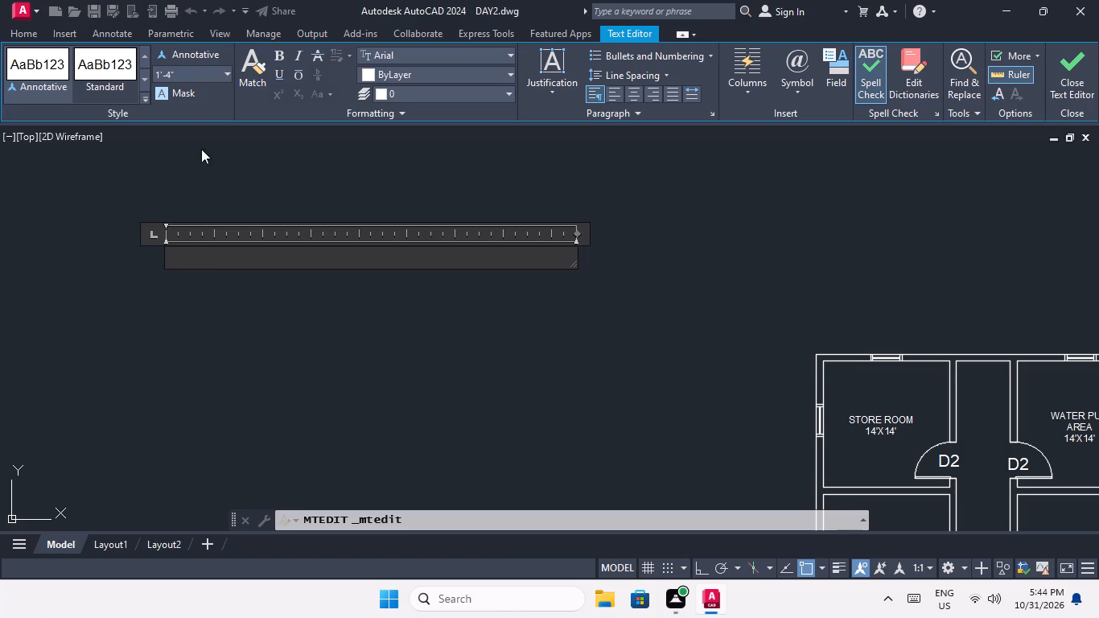
click(174, 77)
text(21)
key(BackSpace)
key(BackSpace)
text(14")
key(Return)
key(w)
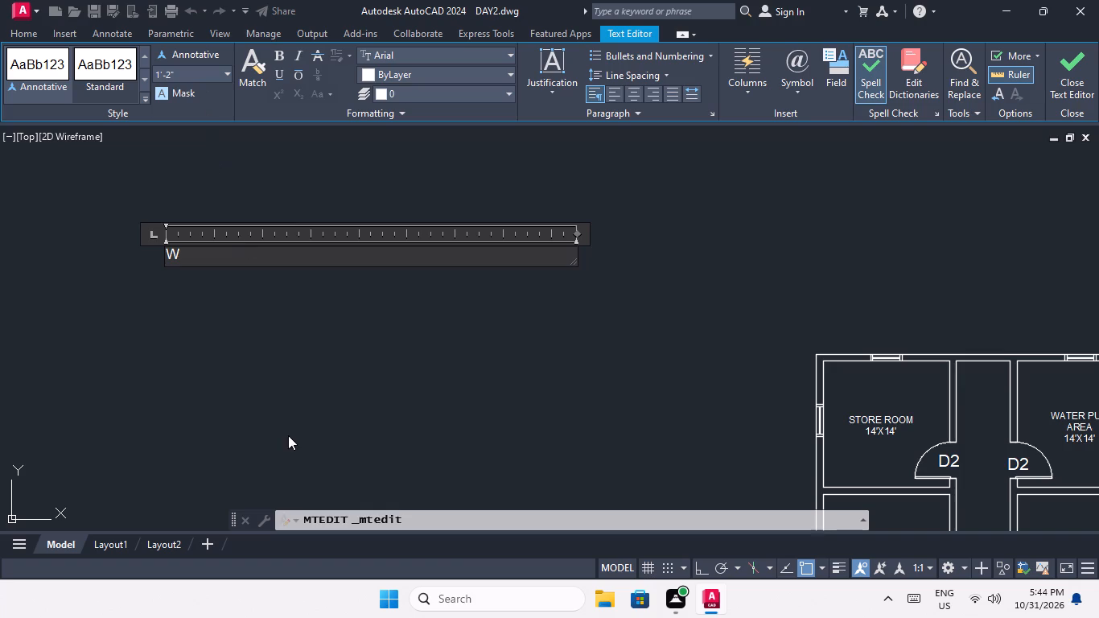
click(237, 355)
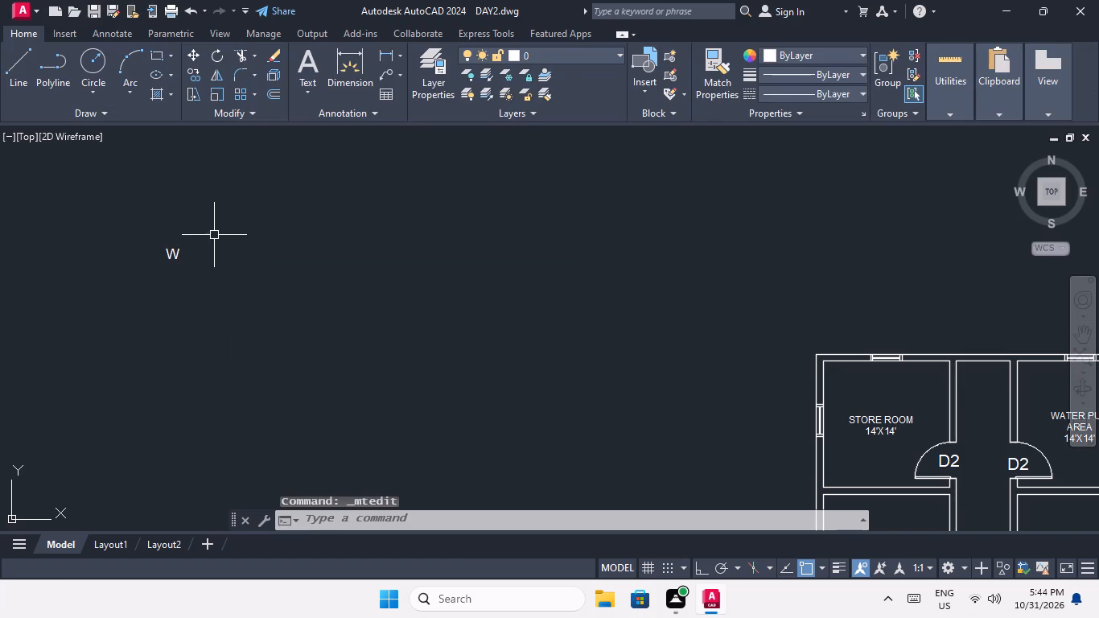
Start copying the spare W label, using the bottom of the letter as the base point.
drag(214, 233, 167, 254)
click(119, 276)
click(197, 72)
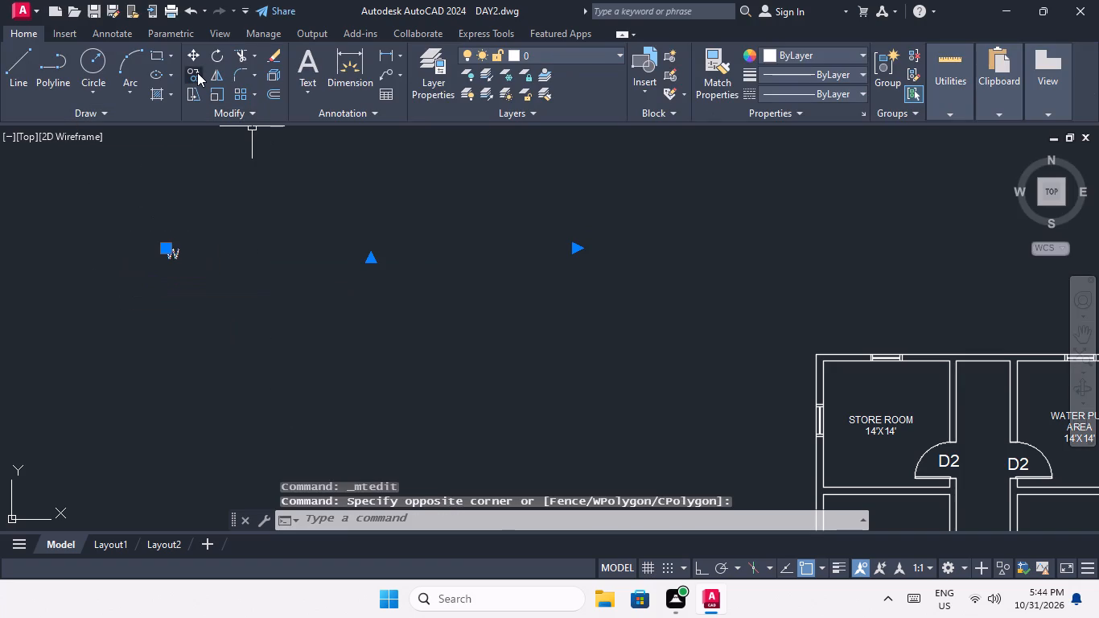
scroll(169, 245, up, 4)
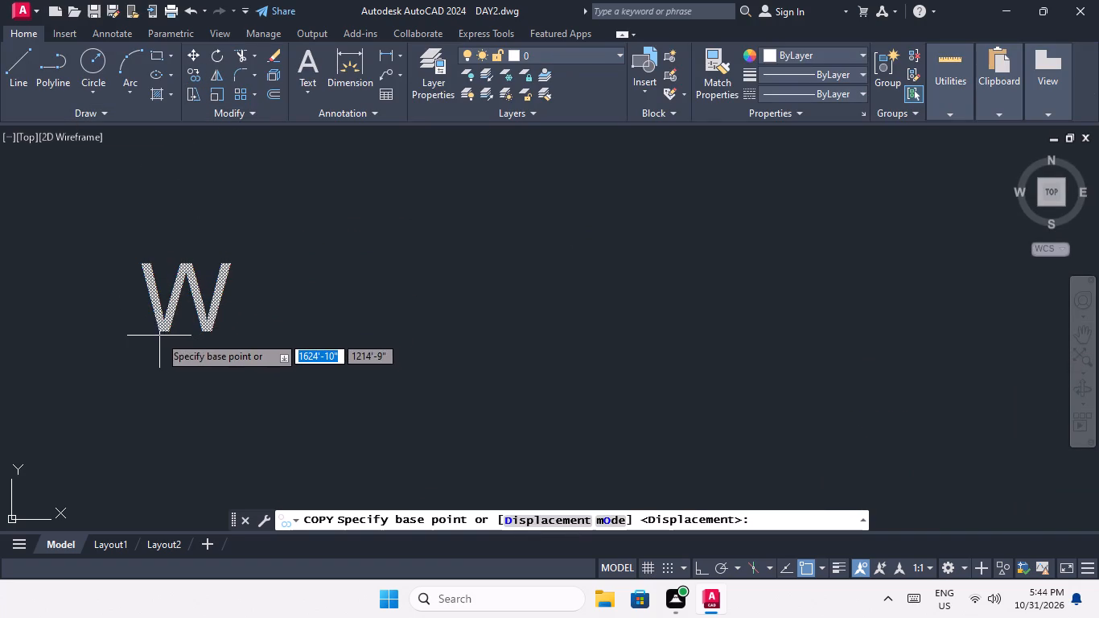
click(159, 334)
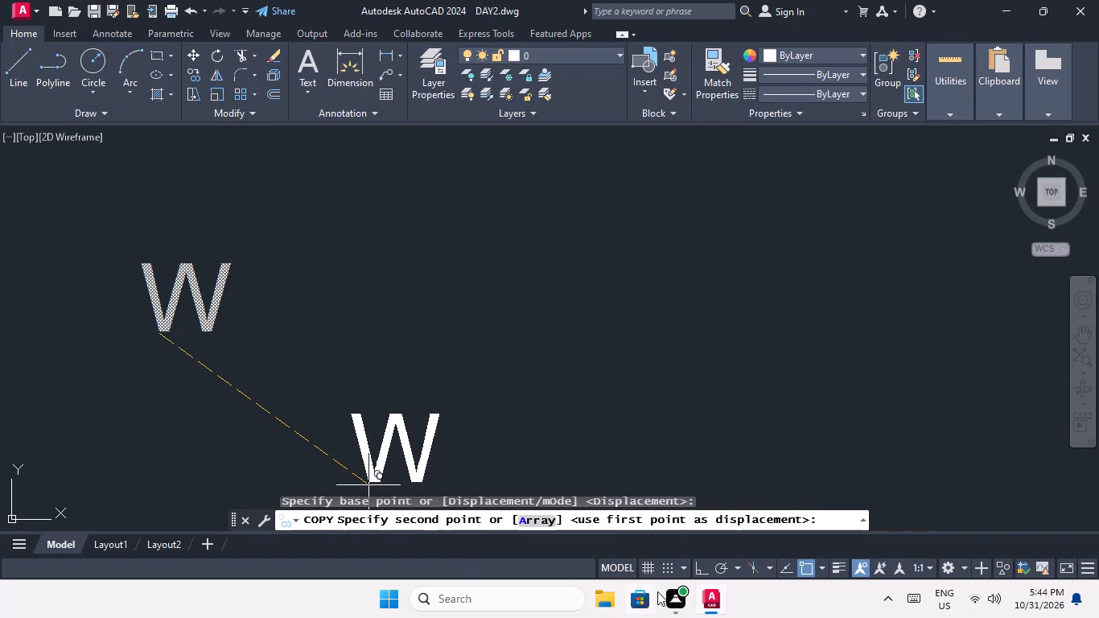
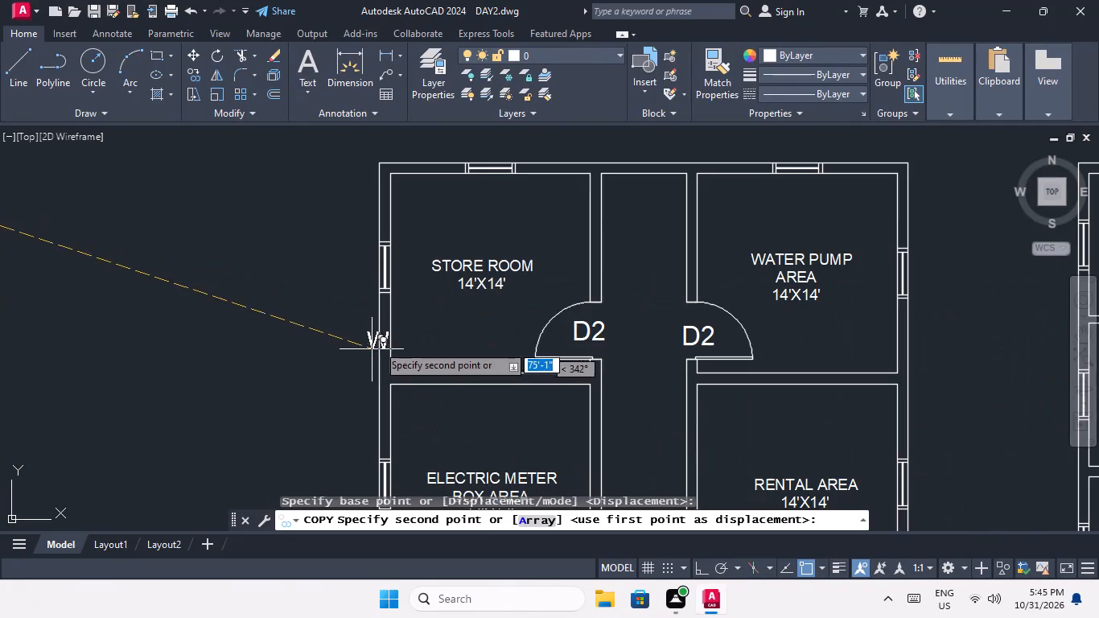
Place W copies outside the two Store Room windows and the two Water Pump Area windows of the ground-floor plan.
scroll(356, 278, up, 2)
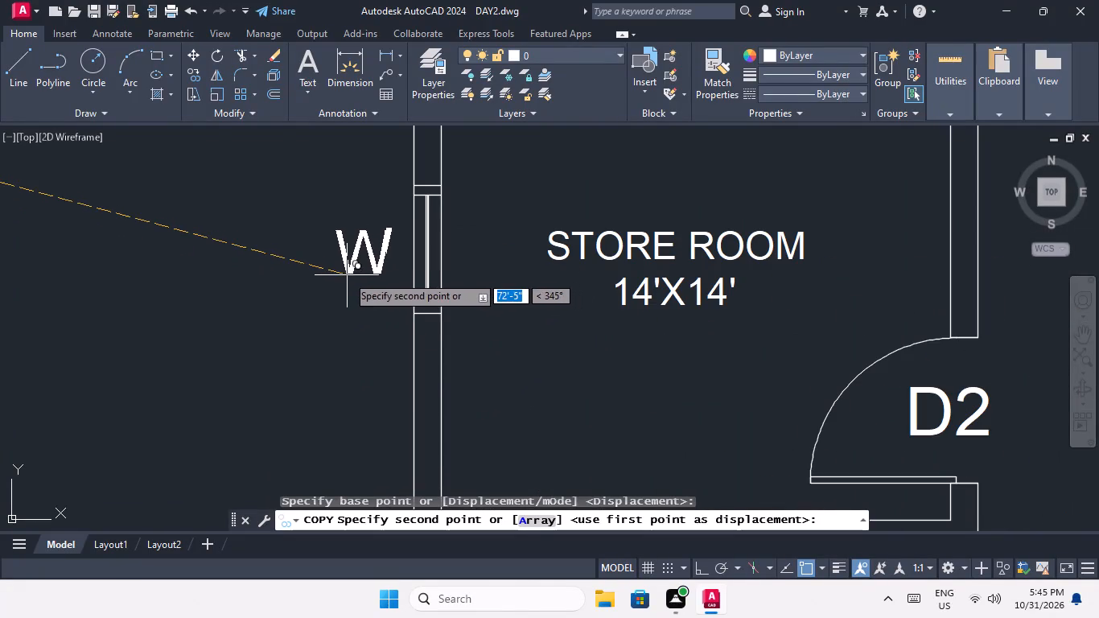
click(347, 279)
middle_drag(357, 236, 278, 369)
scroll(298, 329, down, 2)
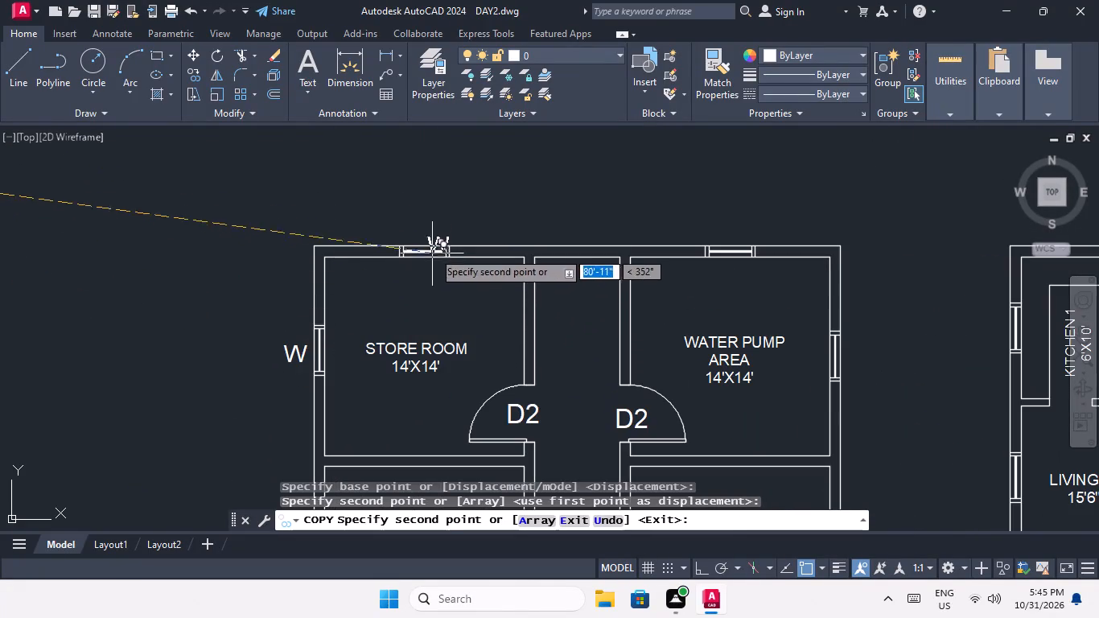
scroll(428, 235, up, 2)
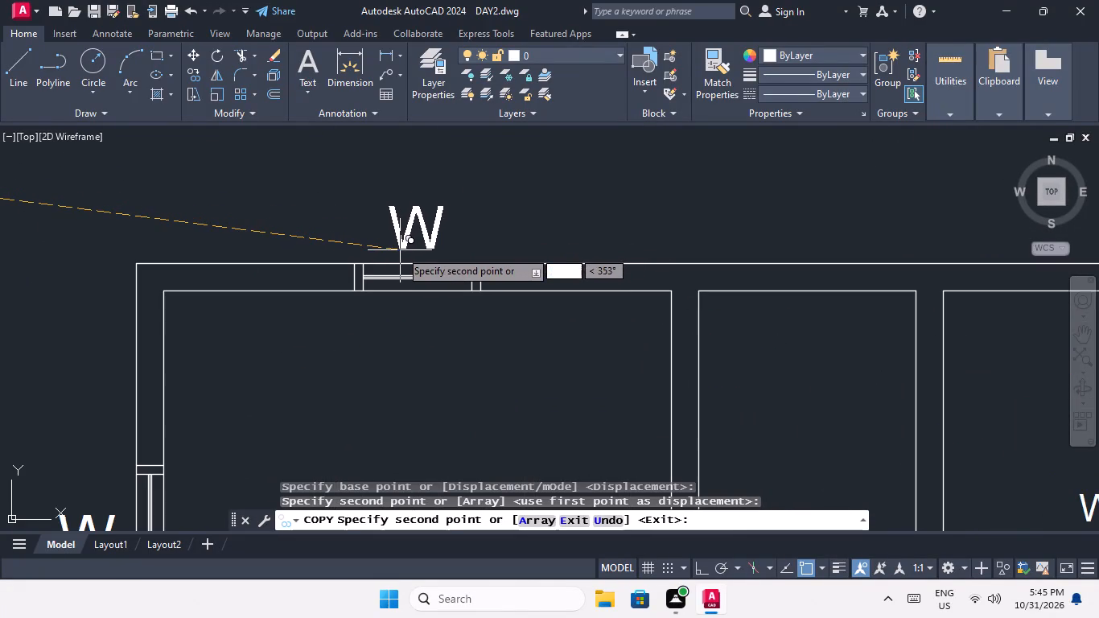
click(400, 250)
scroll(410, 237, down, 2)
middle_drag(632, 221, 351, 273)
scroll(434, 273, up, 2)
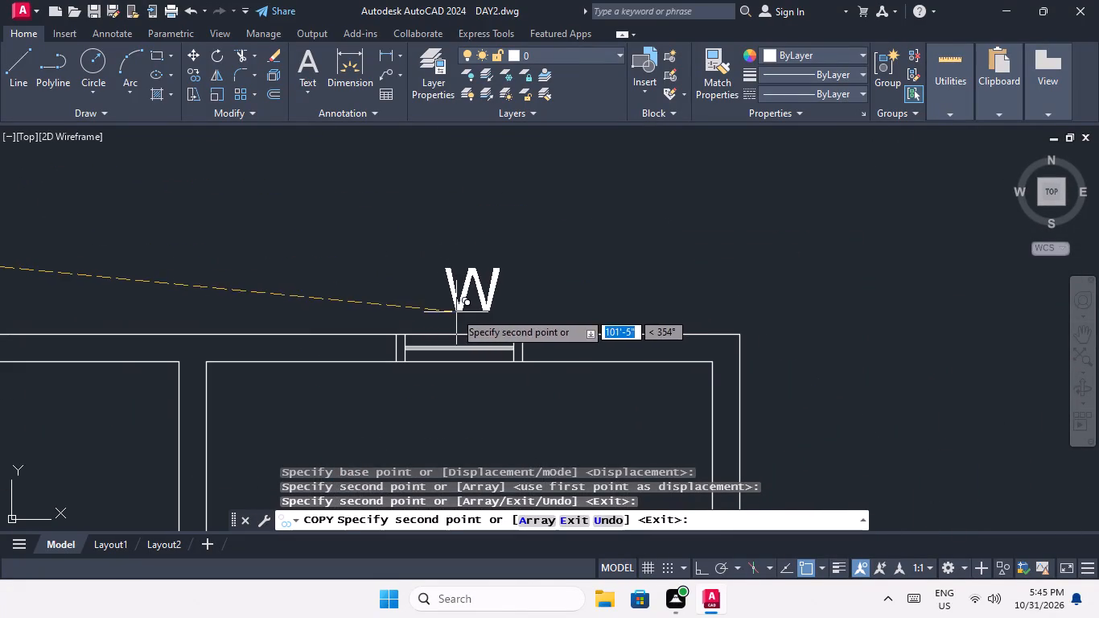
click(447, 323)
scroll(447, 276, down, 3)
scroll(564, 381, up, 3)
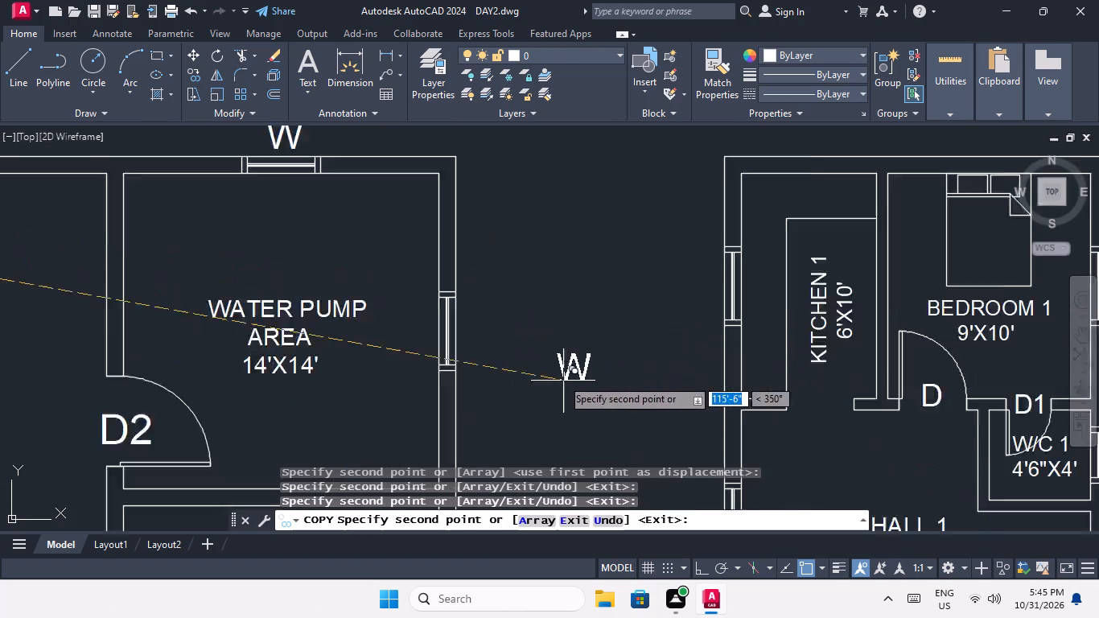
click(420, 324)
Place W copies outside the outer-wall windows of the Rental Area and the Electric Meter Box Area.
scroll(430, 290, down, 3)
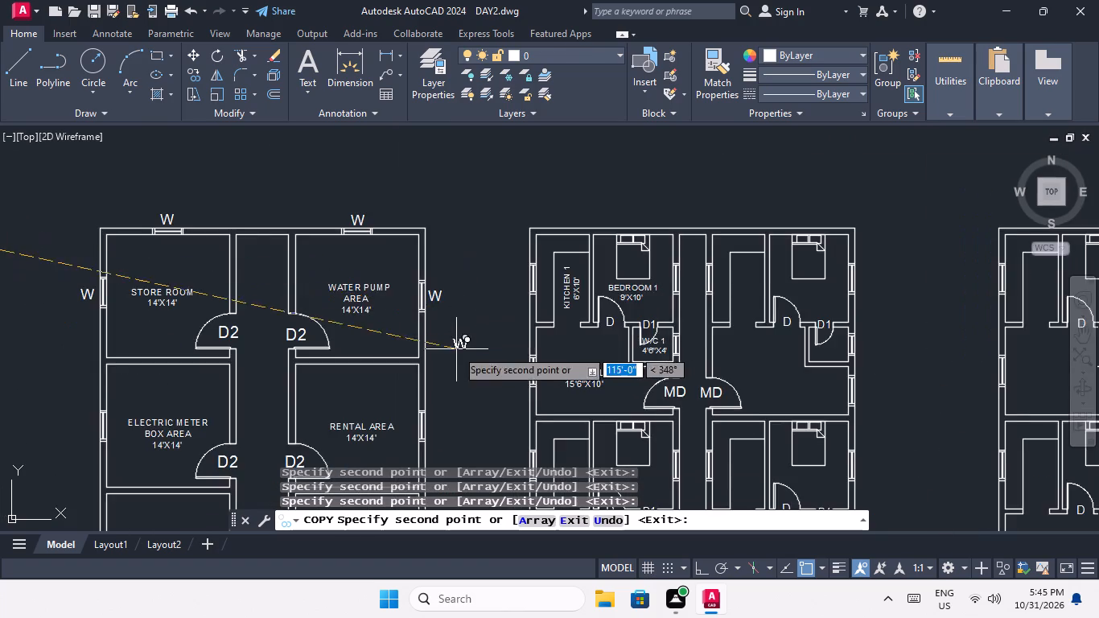
middle_drag(453, 350, 439, 210)
scroll(438, 279, down, 1)
scroll(436, 290, up, 3)
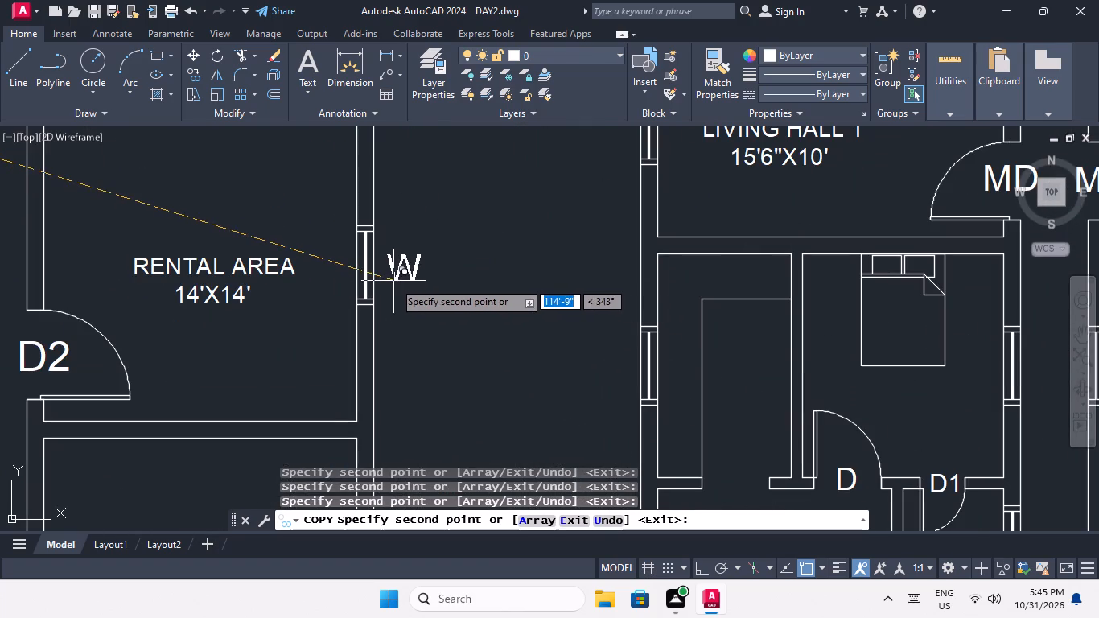
click(393, 281)
scroll(412, 265, down, 3)
scroll(175, 274, up, 3)
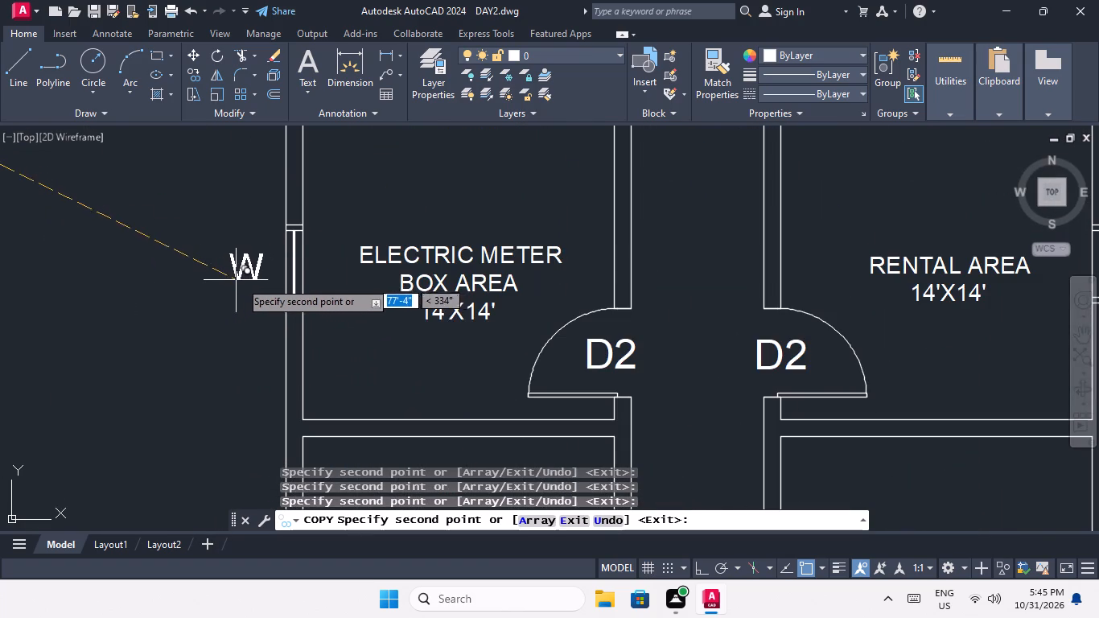
click(247, 278)
In the flats plan beside the ground floor, place W copies outside the living hall and kitchen windows of the southwest flat.
scroll(240, 251, down, 3)
middle_drag(214, 296, 124, 200)
middle_drag(148, 319, 120, 151)
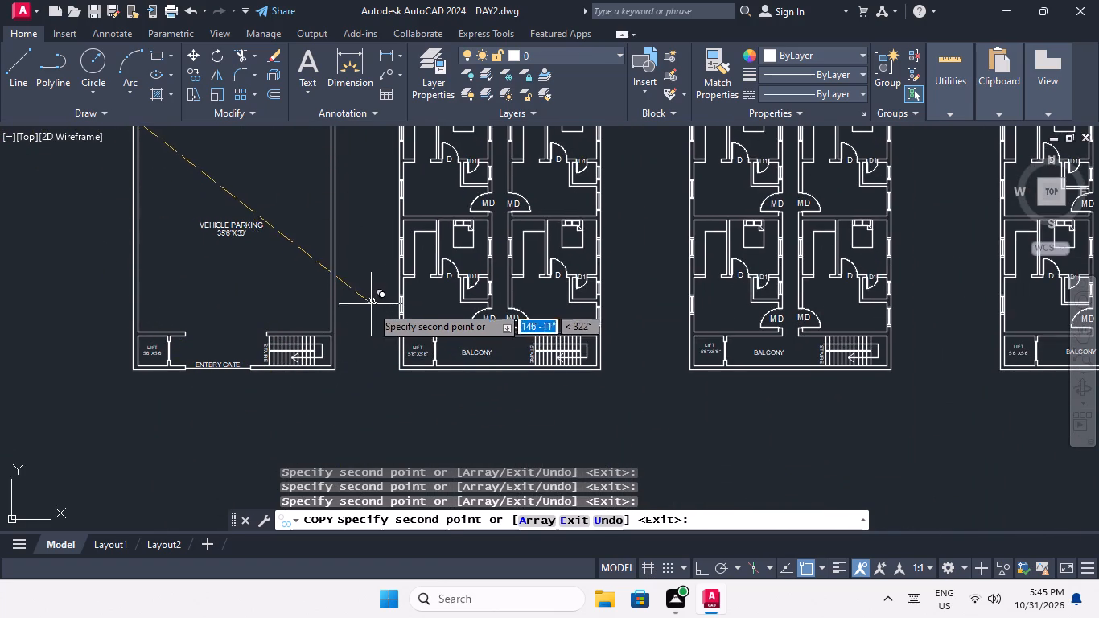
scroll(381, 310, up, 3)
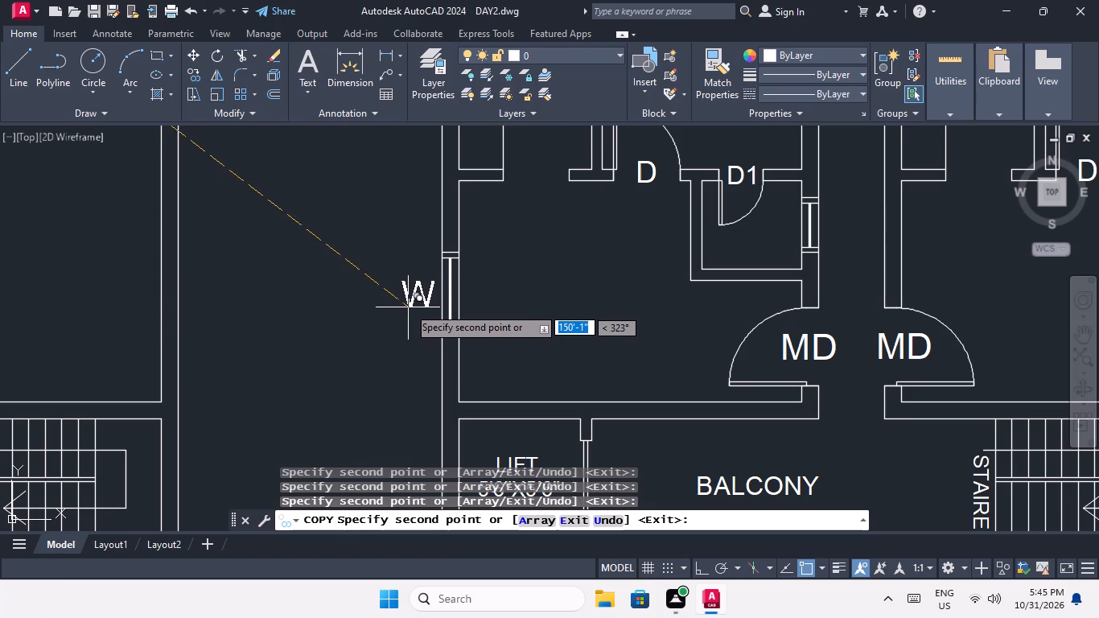
click(407, 307)
scroll(373, 265, down, 2)
middle_drag(515, 296, 387, 388)
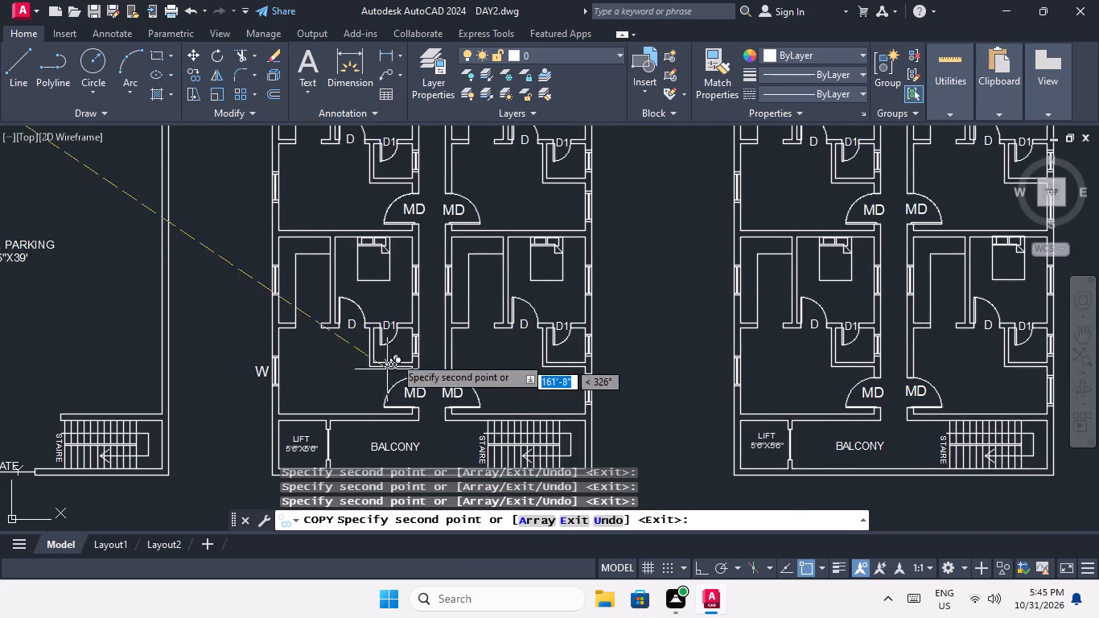
middle_drag(402, 330, 360, 439)
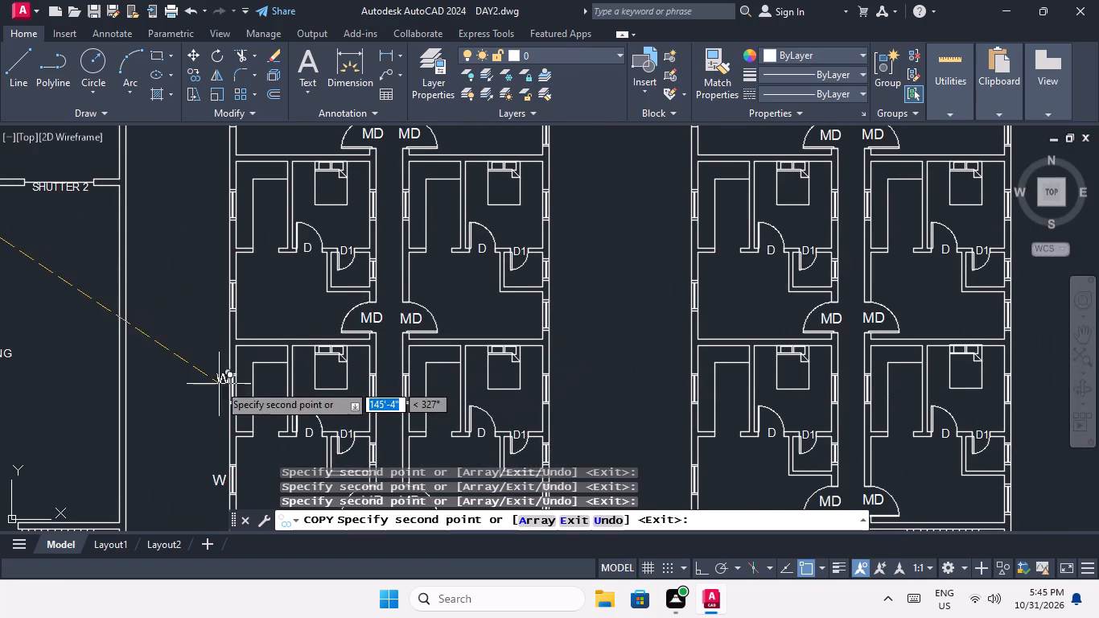
scroll(213, 397, up, 3)
scroll(224, 377, down, 2)
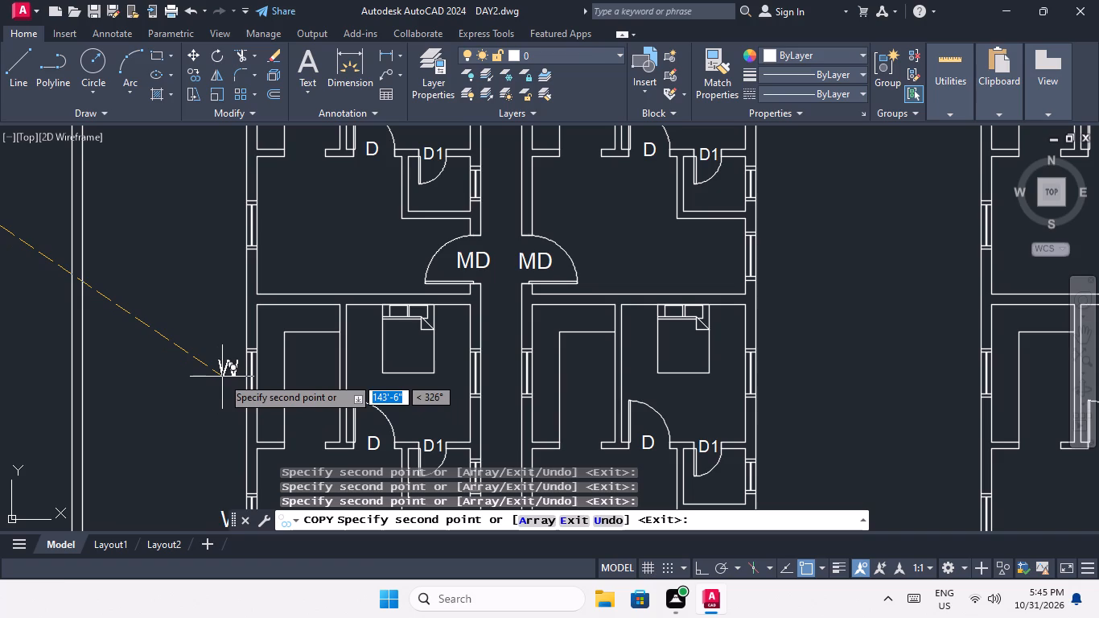
click(222, 377)
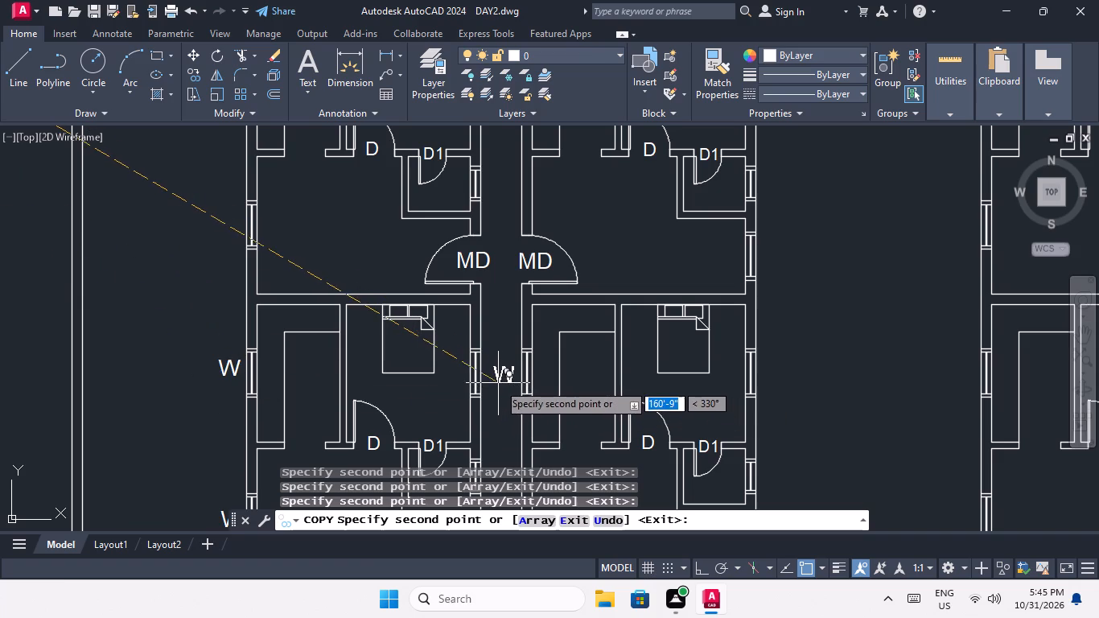
Place W copies outside the living hall and kitchen windows of the second flat up along the west wall.
scroll(214, 223, up, 2)
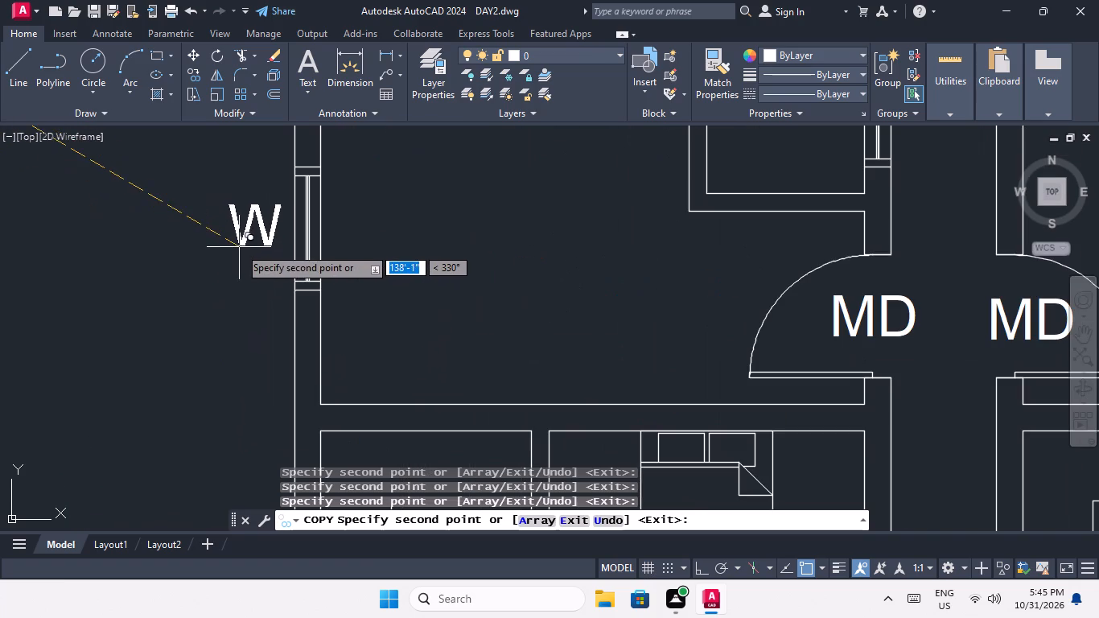
click(233, 244)
scroll(229, 245, down, 3)
middle_drag(224, 297, 220, 420)
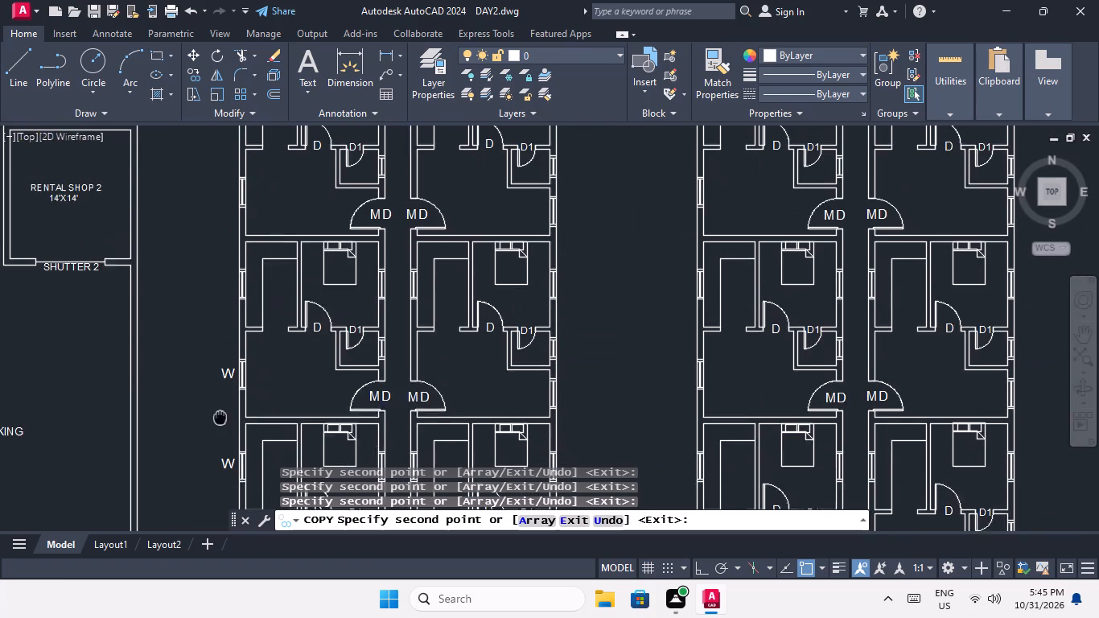
middle_drag(220, 420, 220, 422)
scroll(193, 318, up, 2)
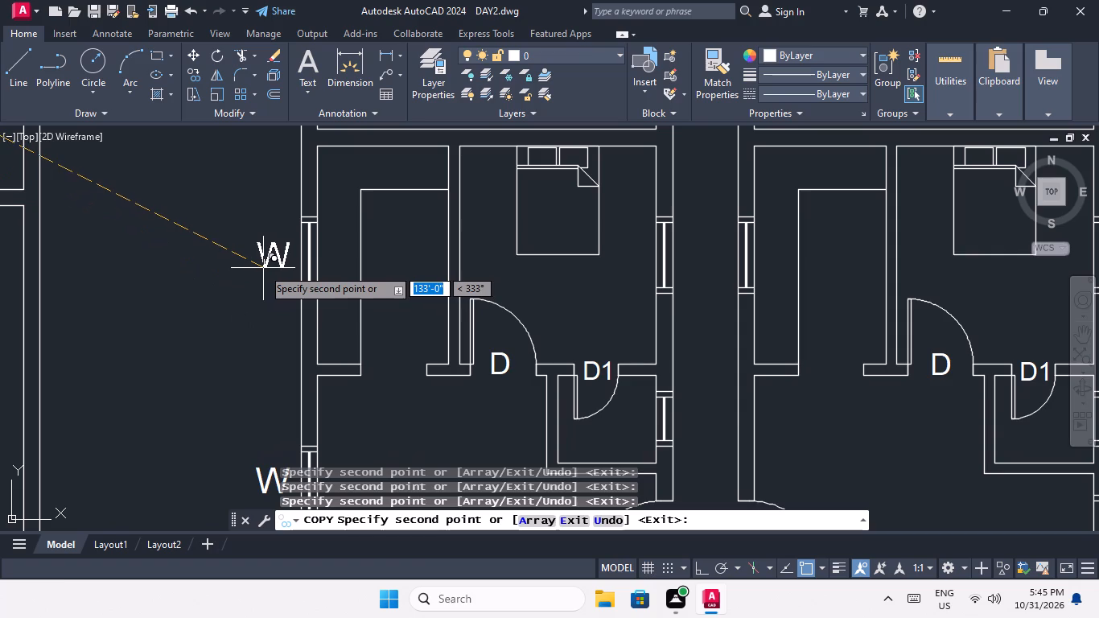
click(260, 270)
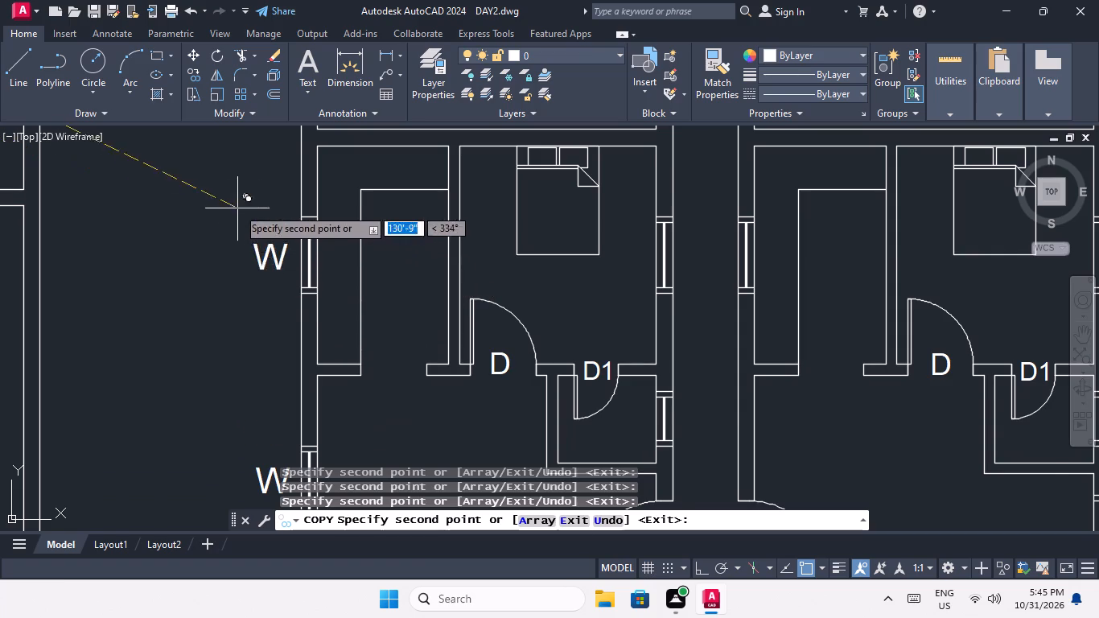
Place W copies outside the living hall and kitchen windows of the third flat up along the west wall.
middle_drag(240, 237, 236, 371)
middle_drag(244, 236, 236, 345)
scroll(244, 261, down, 1)
scroll(245, 275, up, 2)
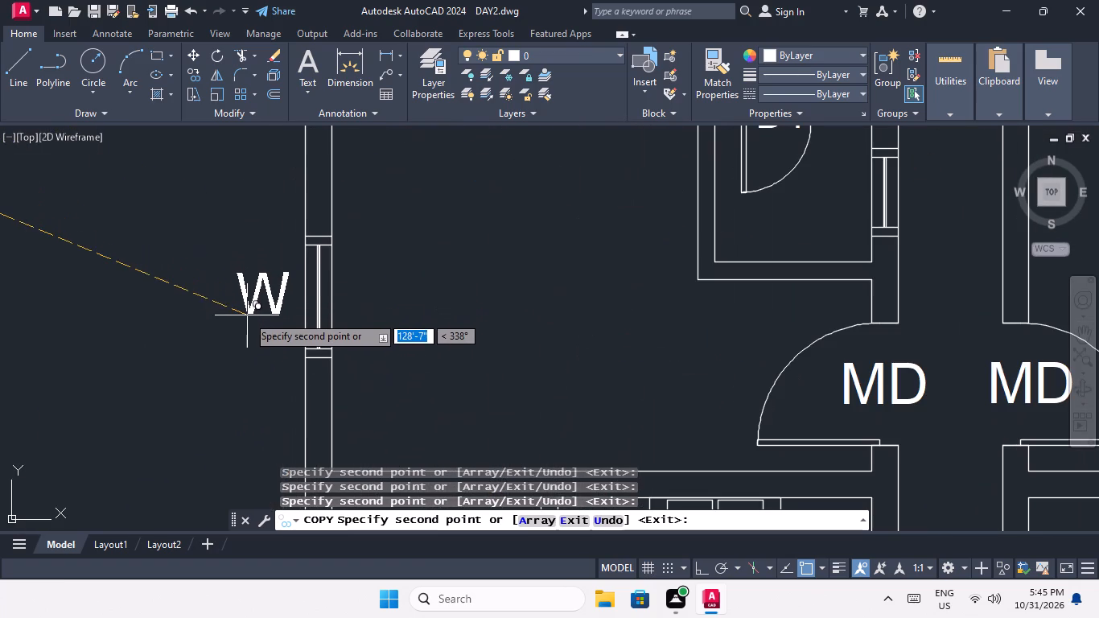
click(246, 316)
middle_drag(263, 234, 263, 389)
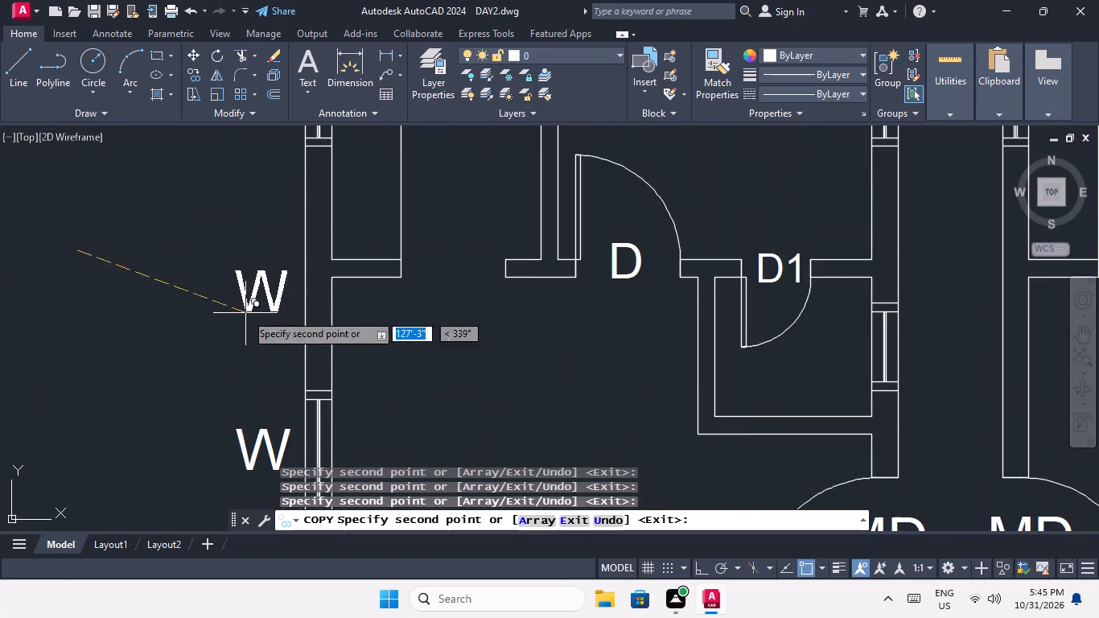
middle_drag(242, 249, 261, 447)
click(258, 307)
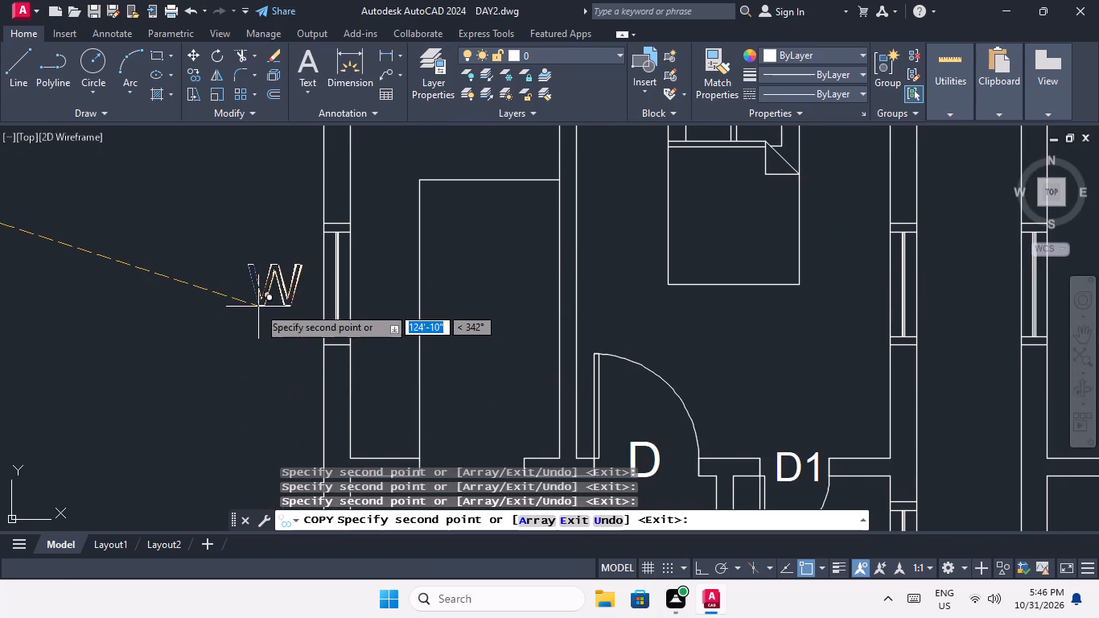
Place W copies outside the Living Hall 1 and Kitchen 1 windows on the west wall of the same plan.
scroll(267, 266, down, 1)
middle_drag(272, 286, 268, 415)
middle_drag(255, 237, 259, 395)
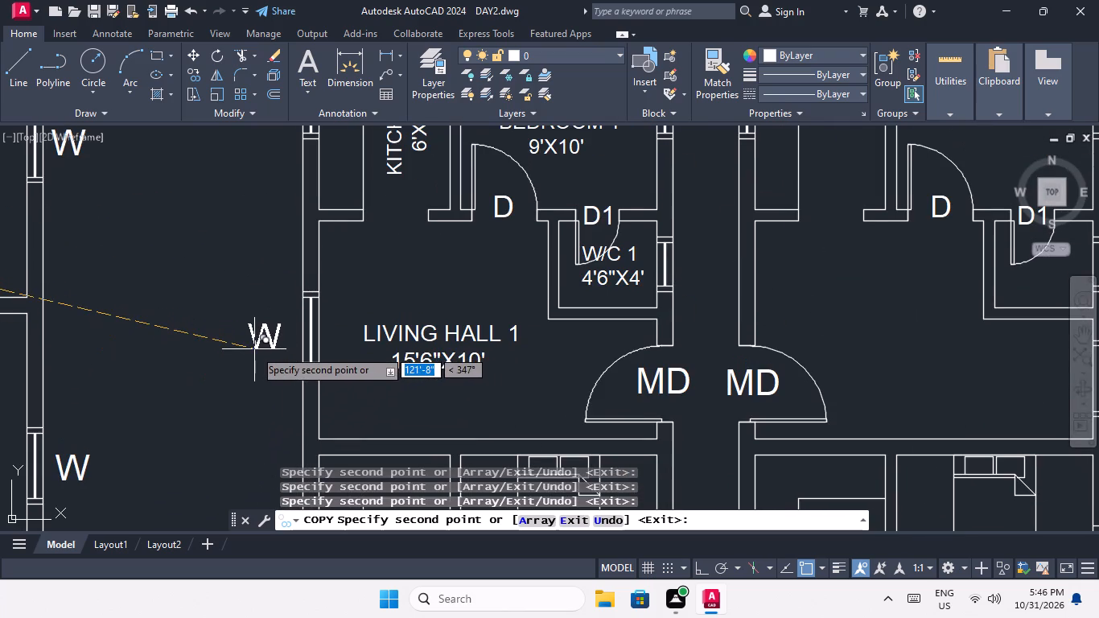
click(259, 349)
middle_drag(264, 283, 274, 443)
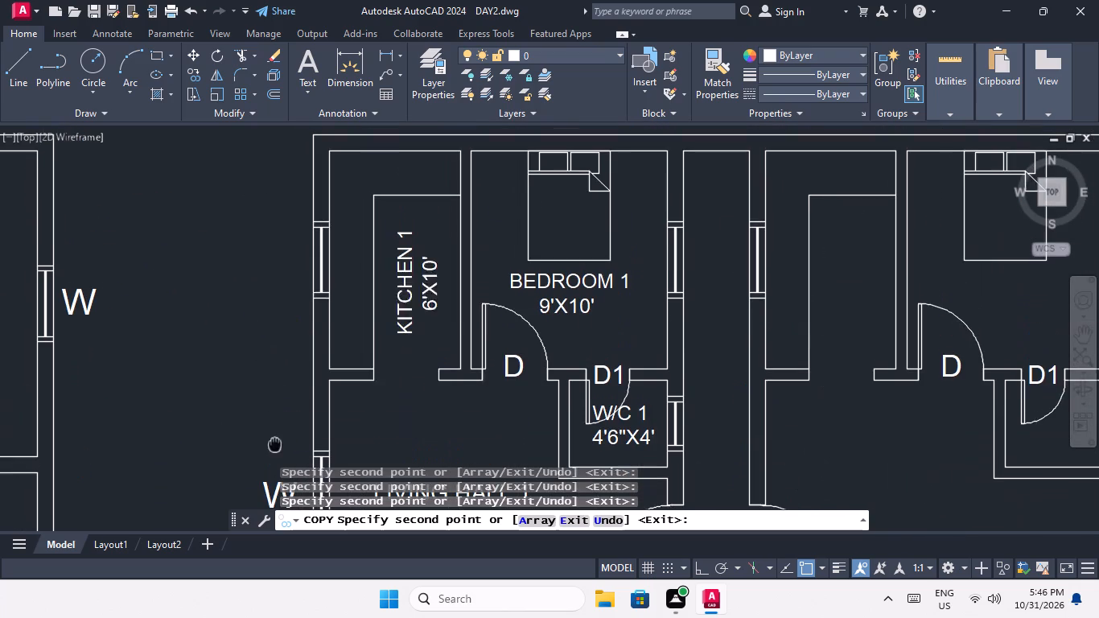
click(271, 275)
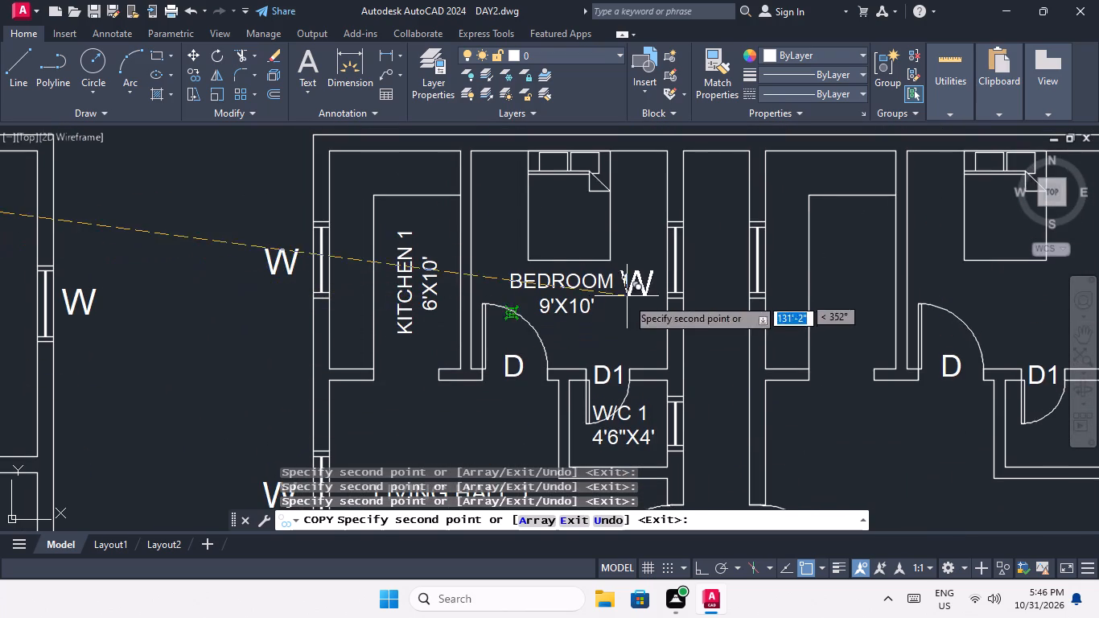
Place W copies in the central corridor between the facing windows beside Bedroom 1 and beside the bedroom of the flat below.
scroll(706, 276, up, 2)
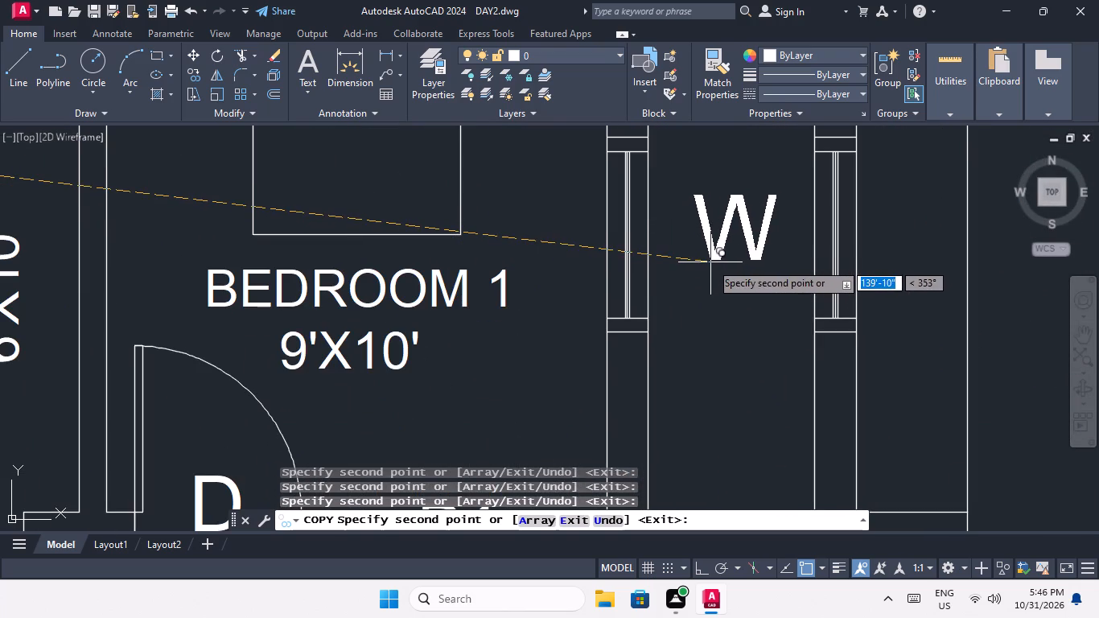
click(710, 262)
scroll(718, 216, down, 3)
middle_drag(722, 316, 632, 233)
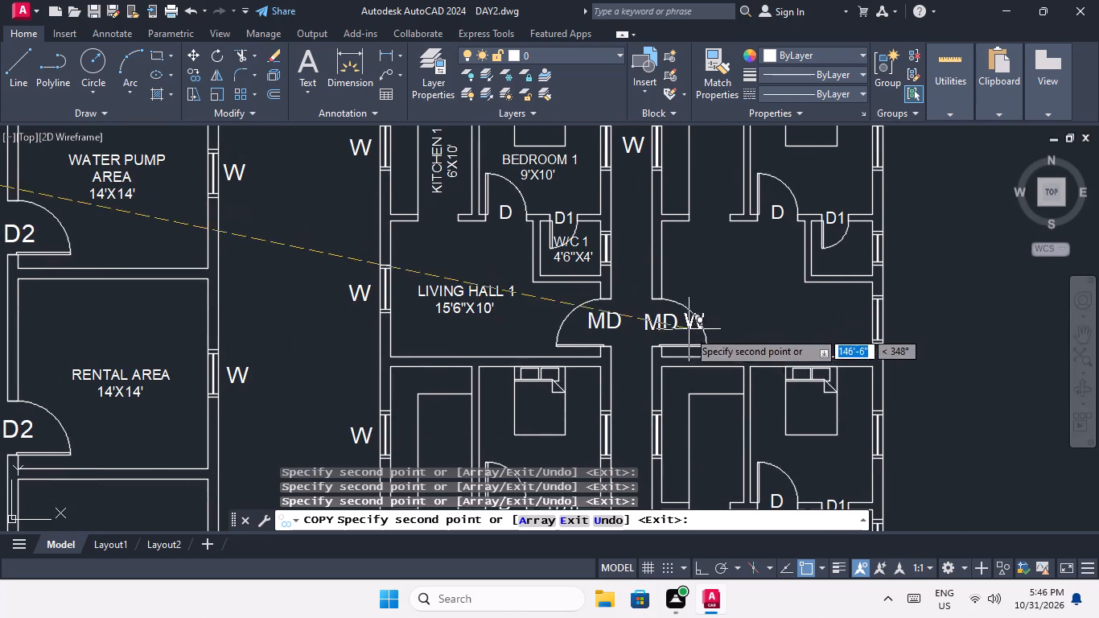
middle_drag(628, 436, 598, 360)
middle_drag(599, 365, 587, 442)
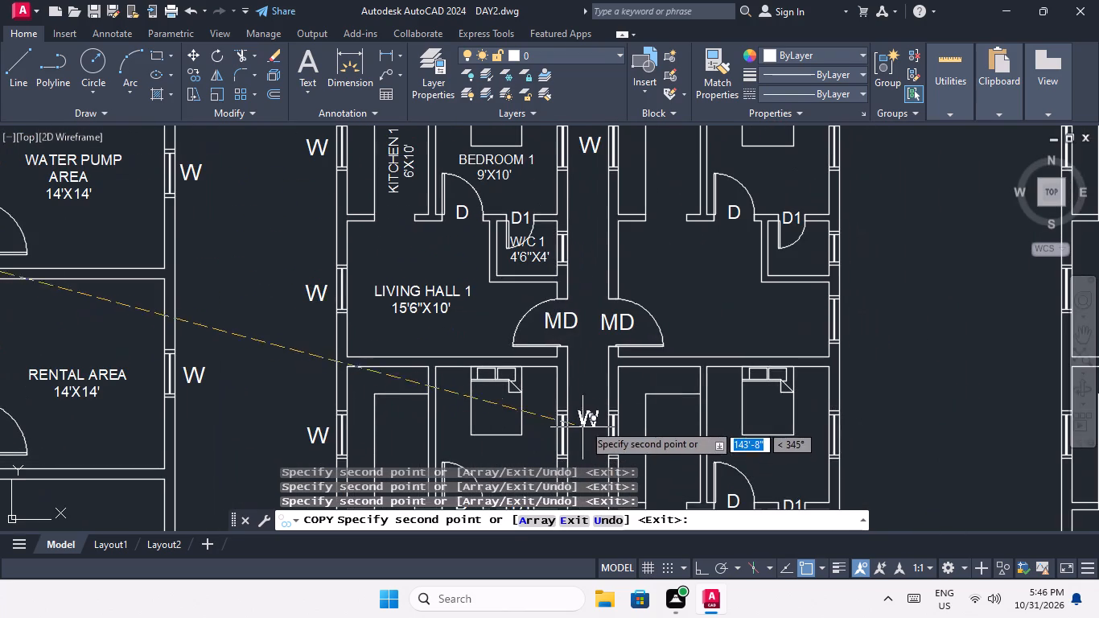
middle_drag(586, 416, 557, 313)
scroll(568, 360, up, 1)
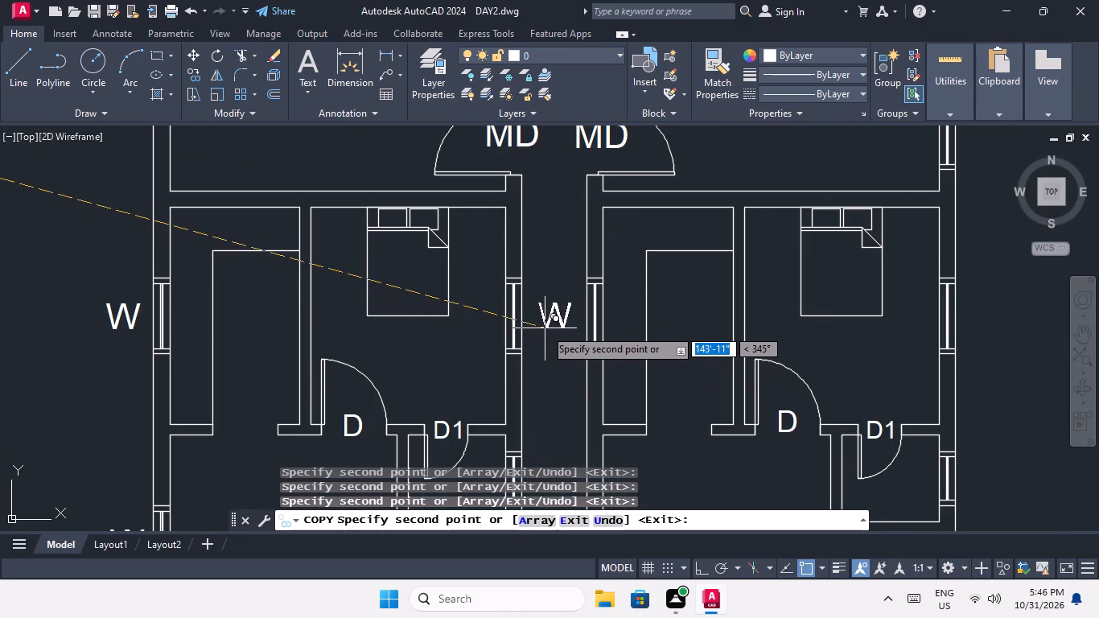
click(544, 328)
Place W copies in the central corridor between the facing windows of the two lowest rows of flats.
scroll(553, 286, down, 1)
middle_drag(551, 360, 529, 249)
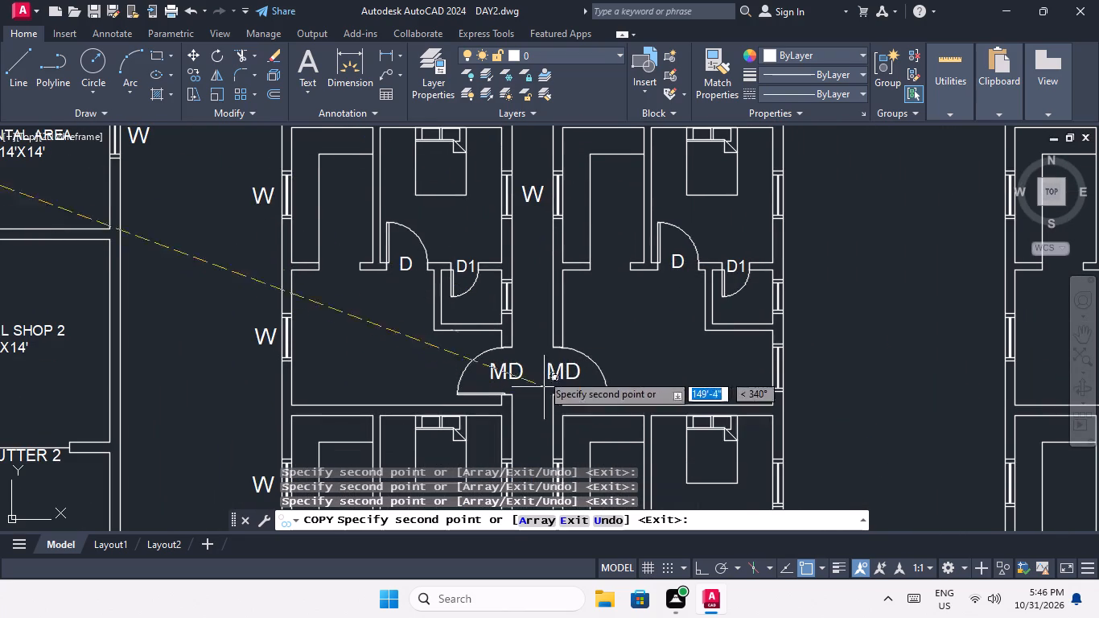
middle_drag(554, 431, 512, 216)
scroll(491, 281, up, 1)
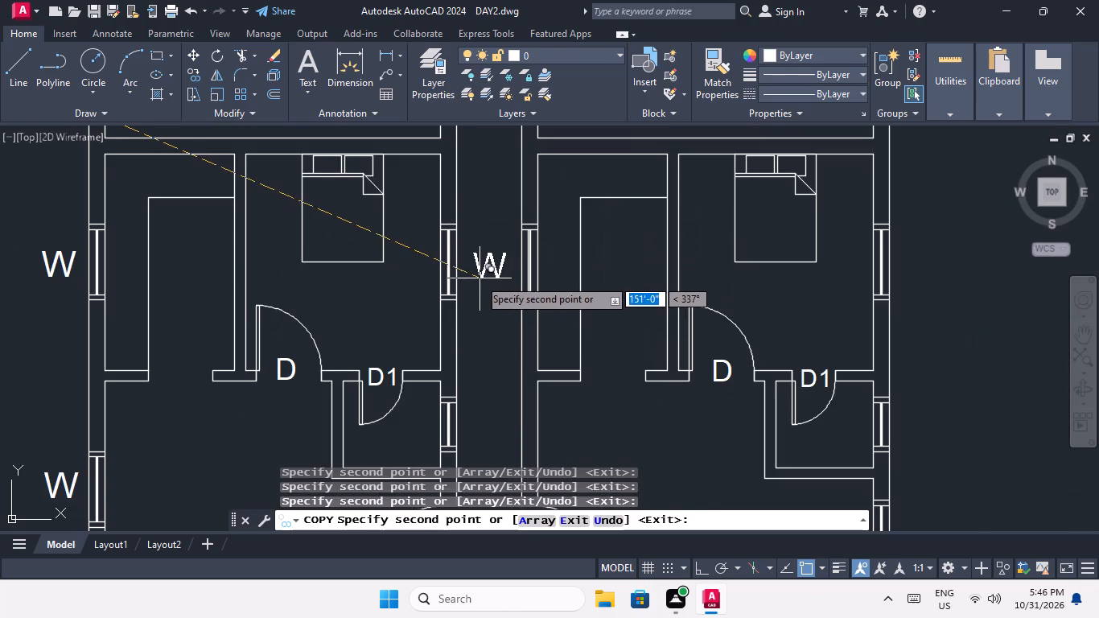
click(479, 275)
middle_drag(484, 336, 484, 174)
scroll(480, 226, down, 2)
scroll(478, 365, up, 2)
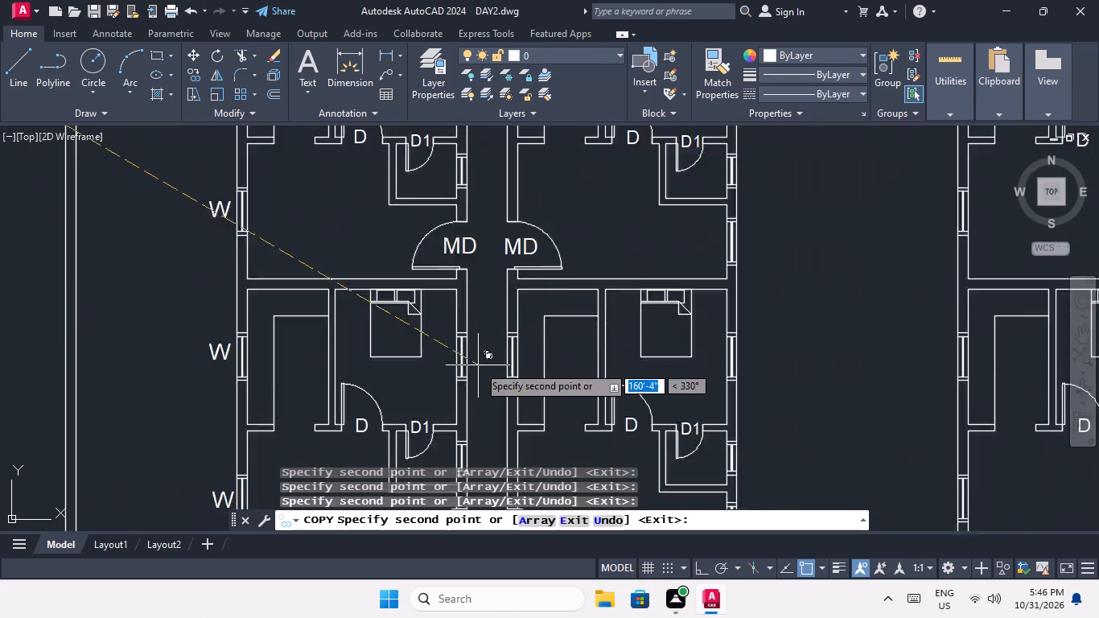
scroll(478, 365, up, 1)
click(484, 373)
Place W copies outside the living hall and bedroom windows of the lowest flat on the east wall of the same plan.
middle_drag(487, 312, 456, 173)
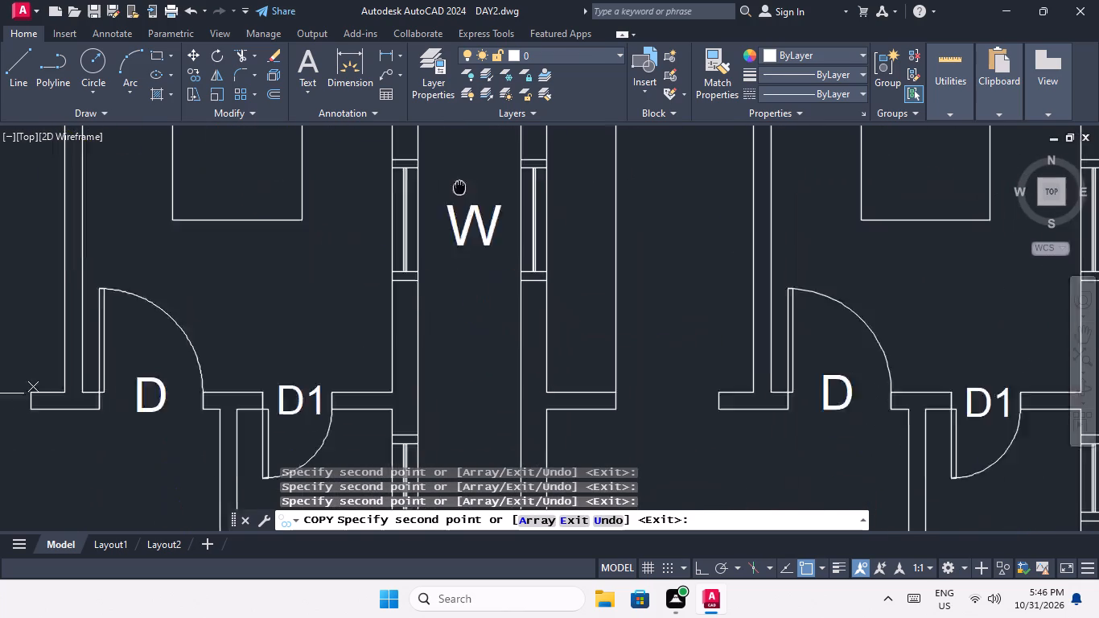
middle_drag(456, 173, 450, 141)
scroll(470, 320, down, 2)
middle_drag(467, 359, 455, 217)
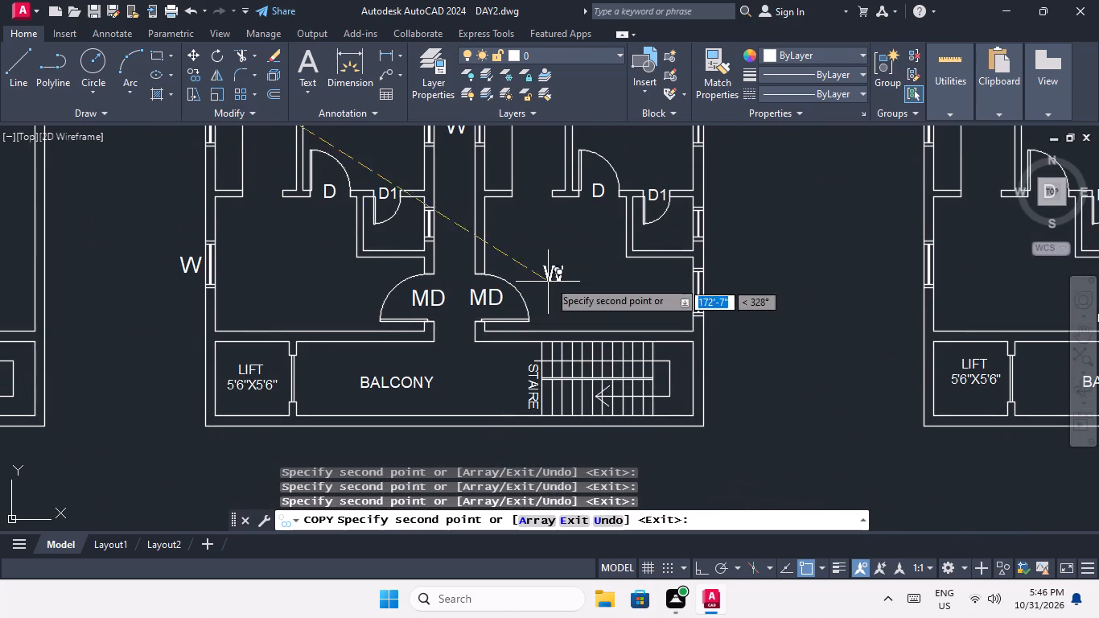
middle_drag(549, 278, 254, 314)
scroll(430, 340, up, 2)
click(406, 336)
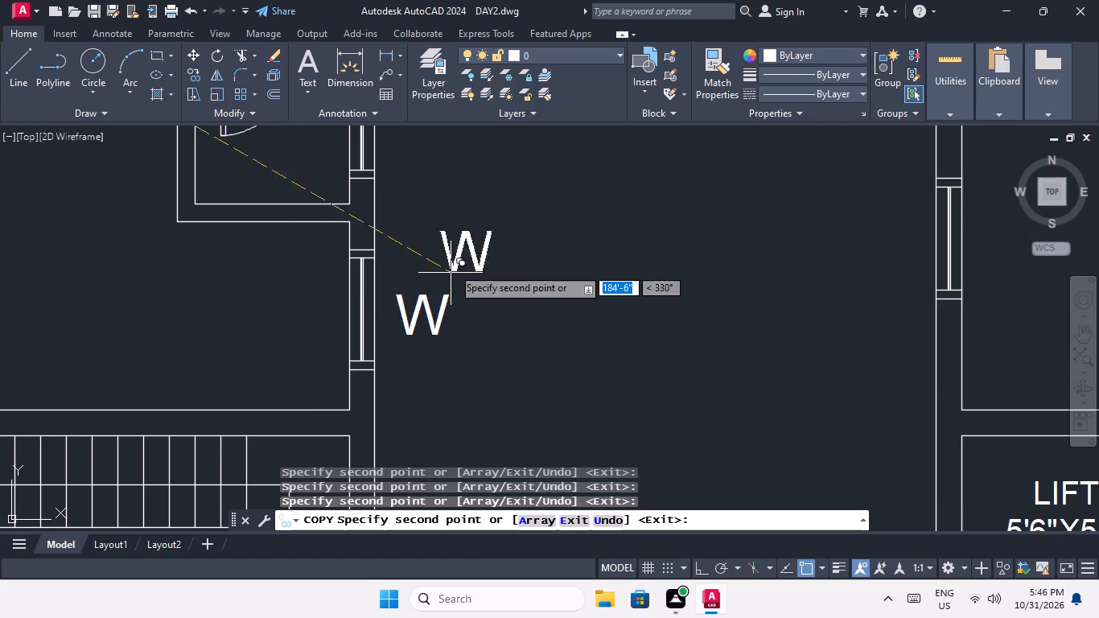
middle_drag(462, 243, 454, 407)
scroll(457, 286, down, 2)
middle_drag(448, 249, 450, 364)
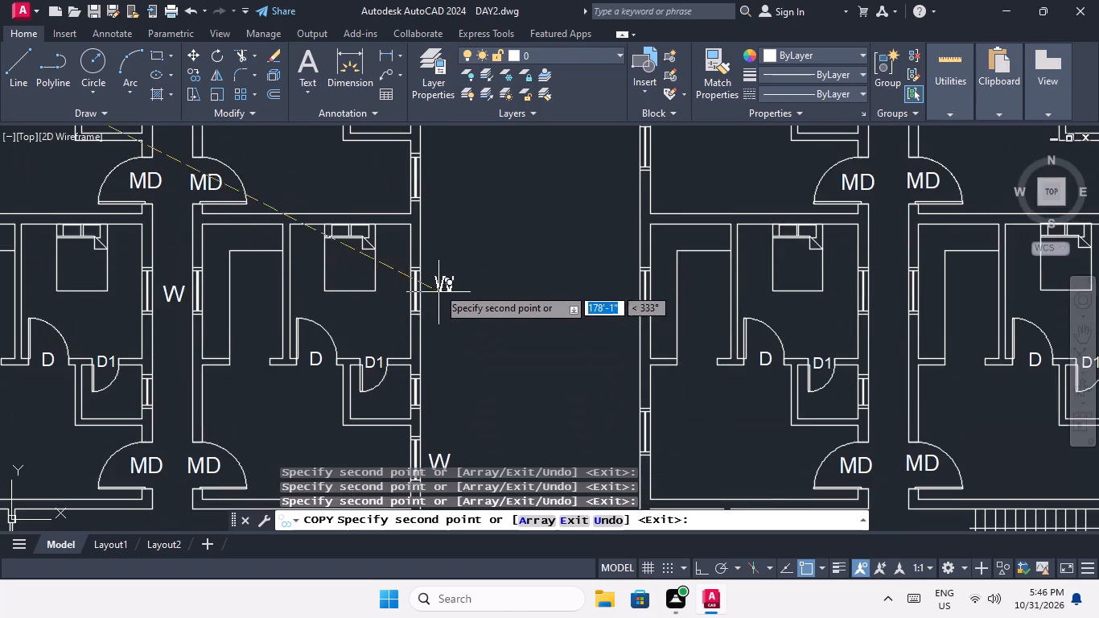
scroll(437, 284, up, 2)
click(419, 328)
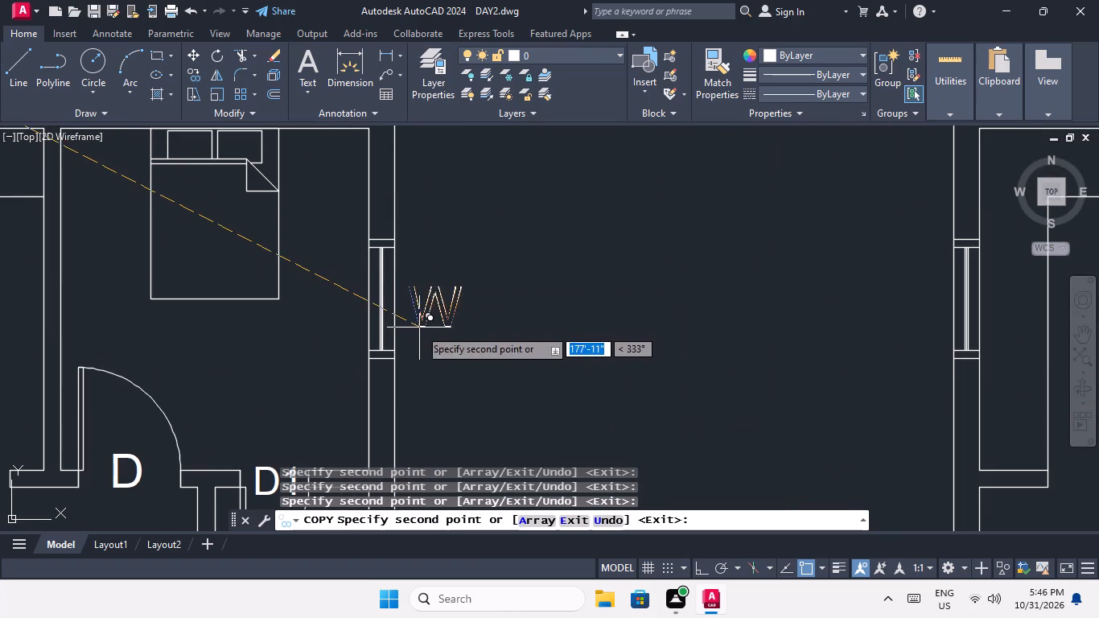
Place W copies outside the living hall and bedroom windows of the second flat up along the east wall.
middle_drag(481, 286, 478, 424)
scroll(466, 242, down, 2)
middle_drag(474, 303, 466, 399)
scroll(455, 310, up, 2)
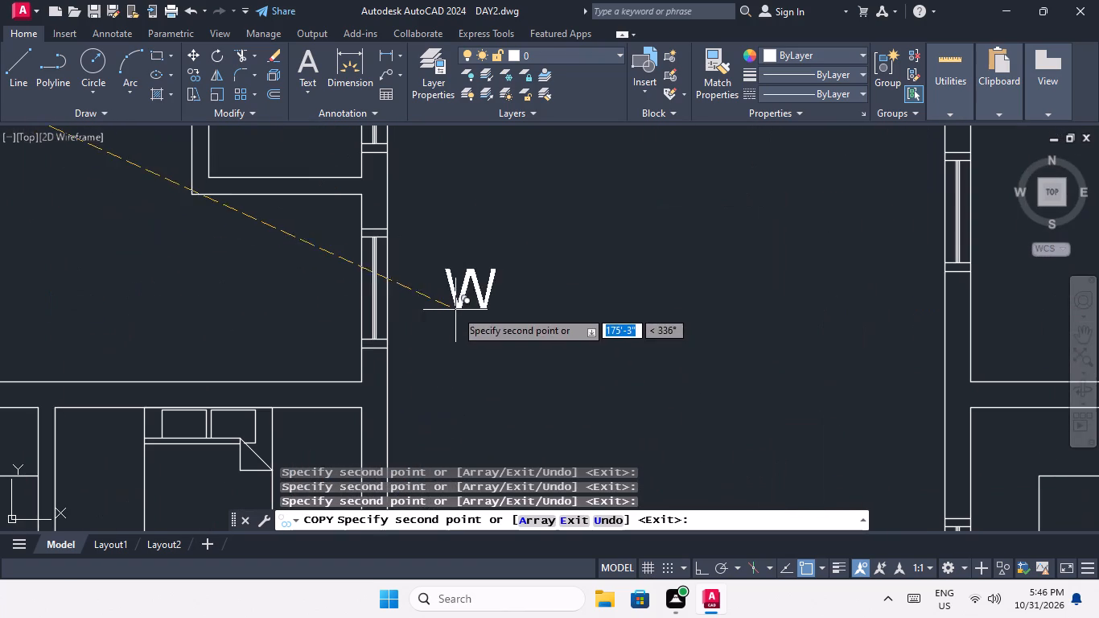
click(417, 311)
scroll(469, 269, down, 2)
middle_drag(477, 287, 491, 426)
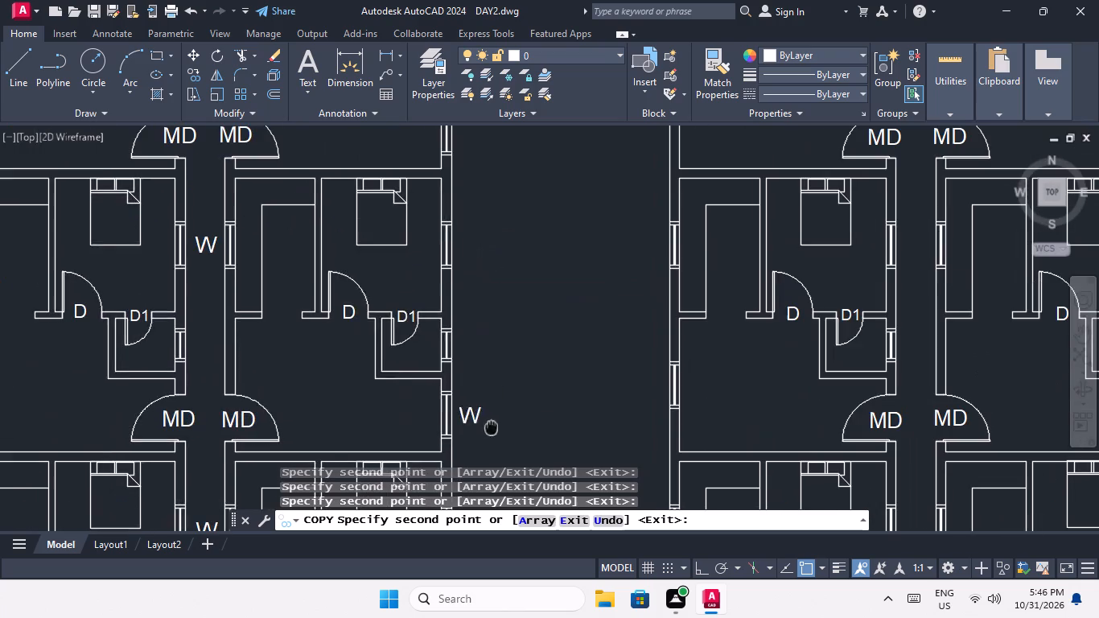
scroll(474, 246, up, 2)
click(441, 269)
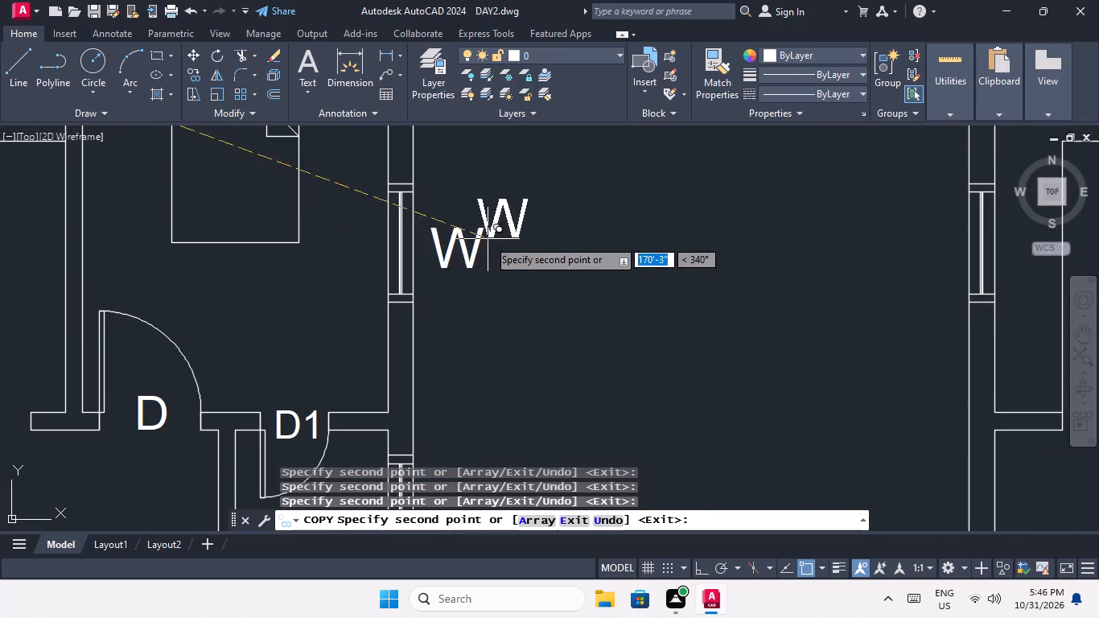
Place W copies outside the living hall and bedroom windows of the third flat up along the east wall.
middle_drag(490, 245, 512, 444)
scroll(523, 319, down, 1)
middle_drag(520, 352, 506, 403)
scroll(479, 274, up, 2)
click(458, 292)
middle_drag(496, 268, 499, 378)
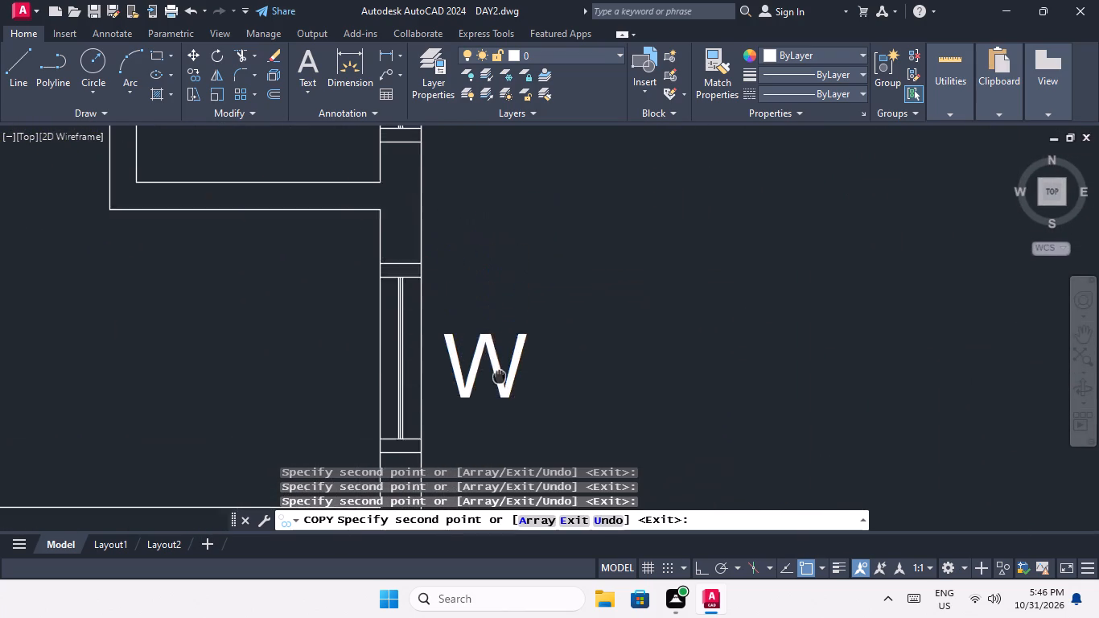
middle_drag(499, 378, 497, 387)
scroll(495, 272, down, 2)
middle_drag(498, 281, 485, 385)
middle_drag(499, 245, 480, 435)
scroll(461, 358, up, 2)
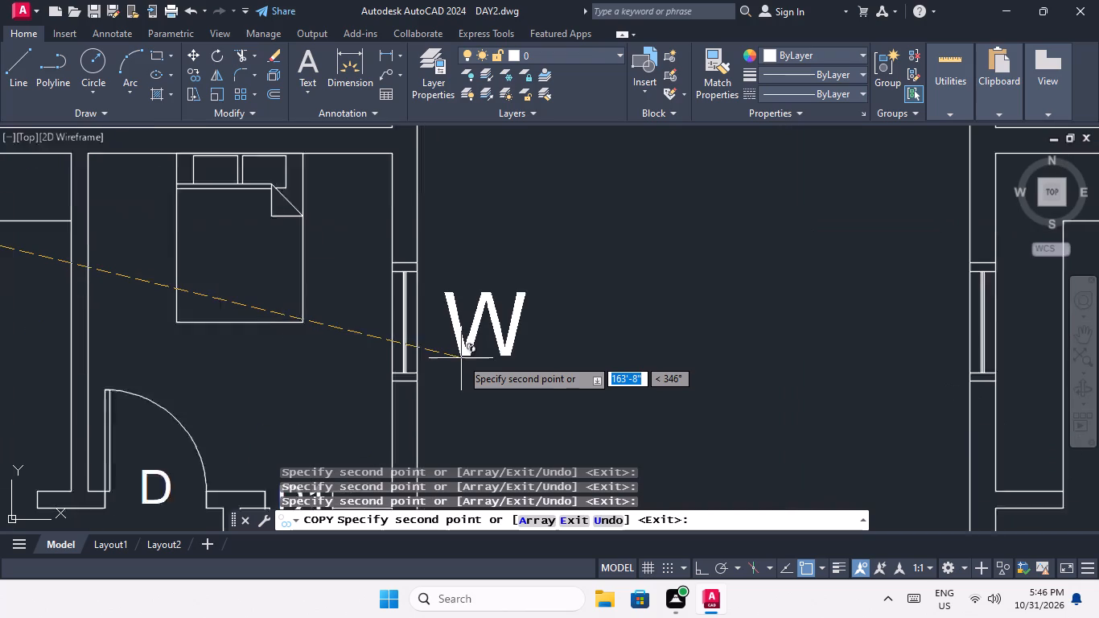
click(423, 343)
Place W copies outside the living hall and bedroom windows of the top flat on the east wall.
scroll(455, 311, down, 1)
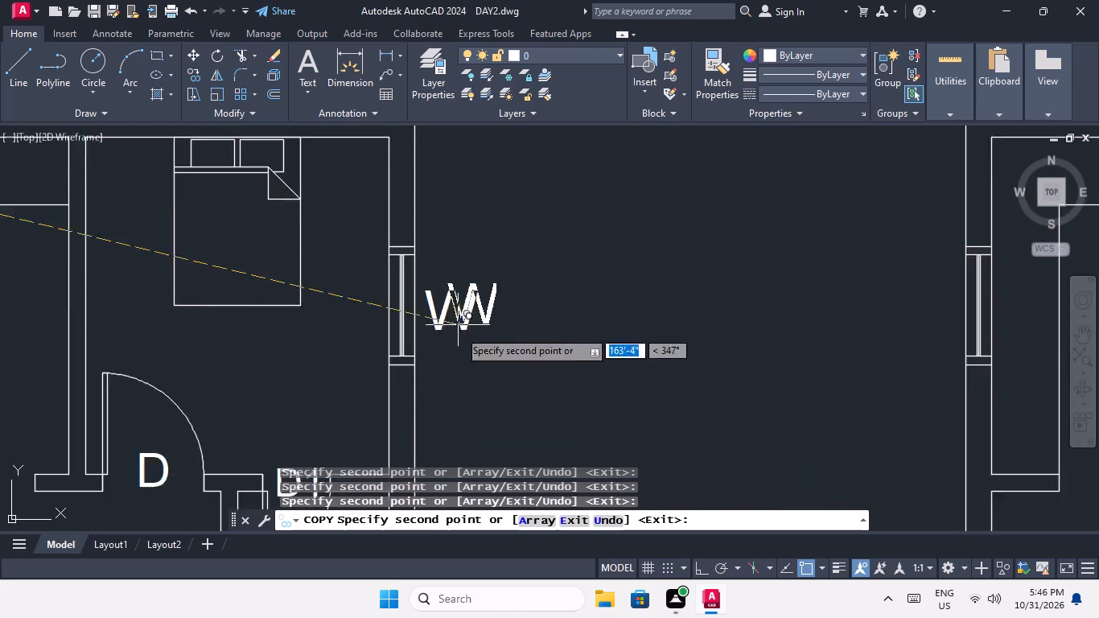
middle_drag(467, 369, 463, 483)
middle_drag(482, 321, 480, 447)
scroll(442, 286, up, 1)
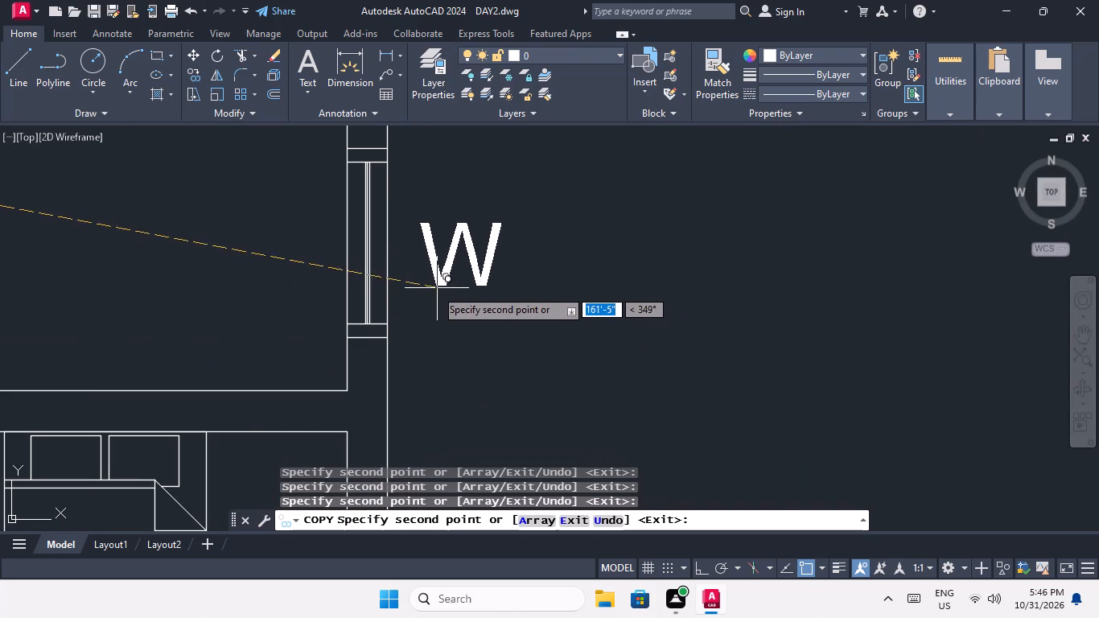
click(423, 284)
scroll(449, 282, down, 1)
middle_drag(449, 390, 434, 505)
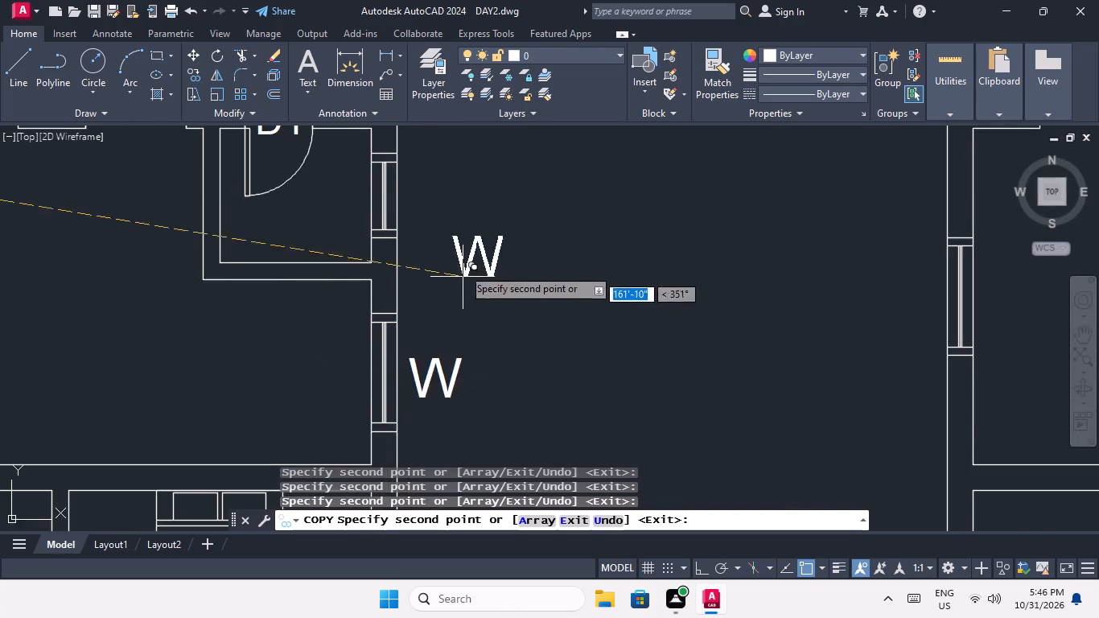
scroll(462, 265, down, 2)
middle_drag(451, 336, 438, 412)
scroll(433, 216, up, 2)
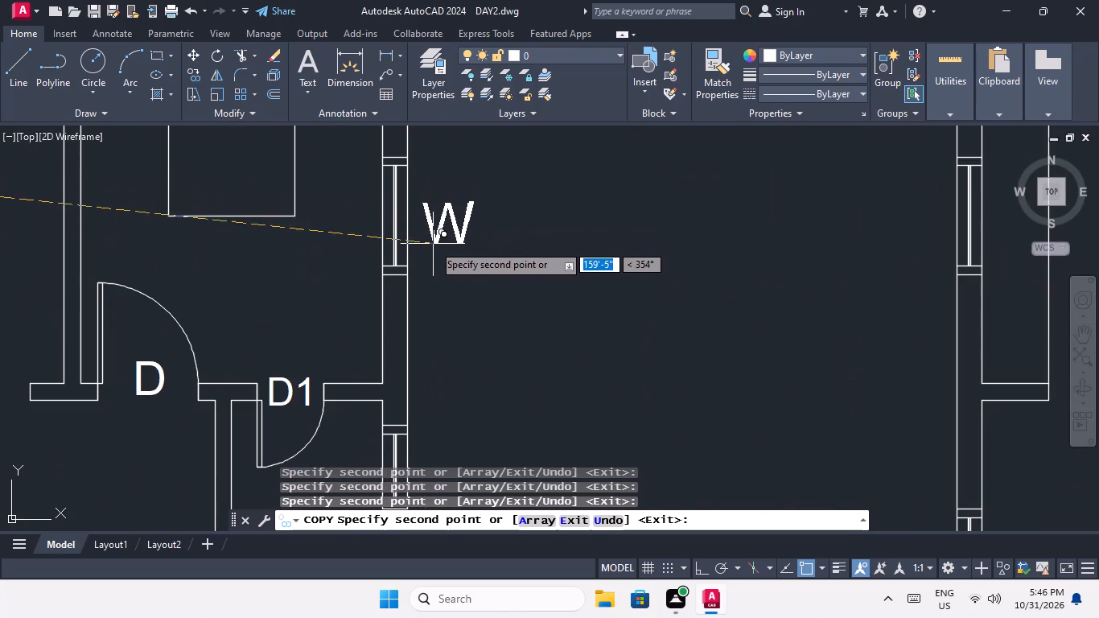
click(434, 245)
Place W copies outside the kitchen and living hall windows of the top flat on the adjacent eastern plan's west wall.
scroll(443, 225, down, 4)
middle_drag(456, 265, 417, 266)
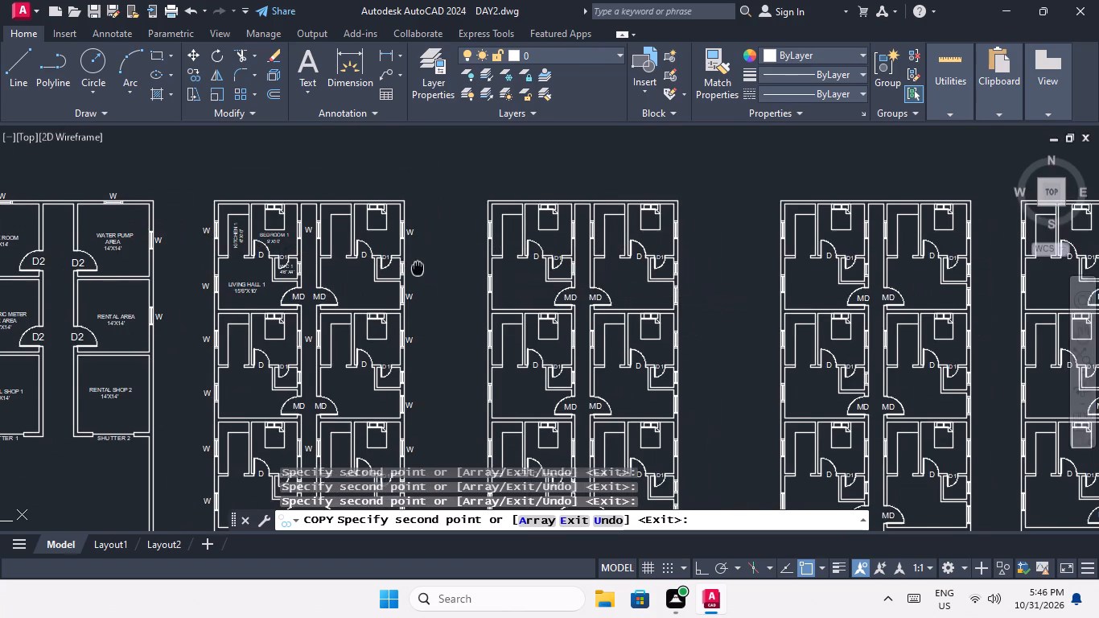
middle_drag(417, 266, 404, 268)
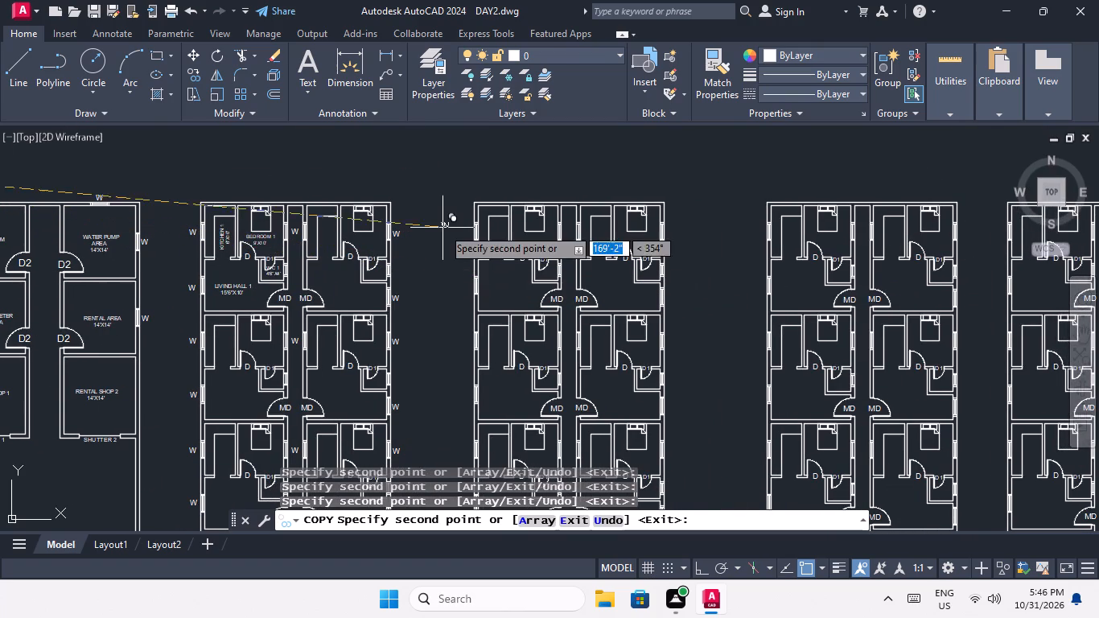
scroll(455, 231, up, 3)
click(484, 250)
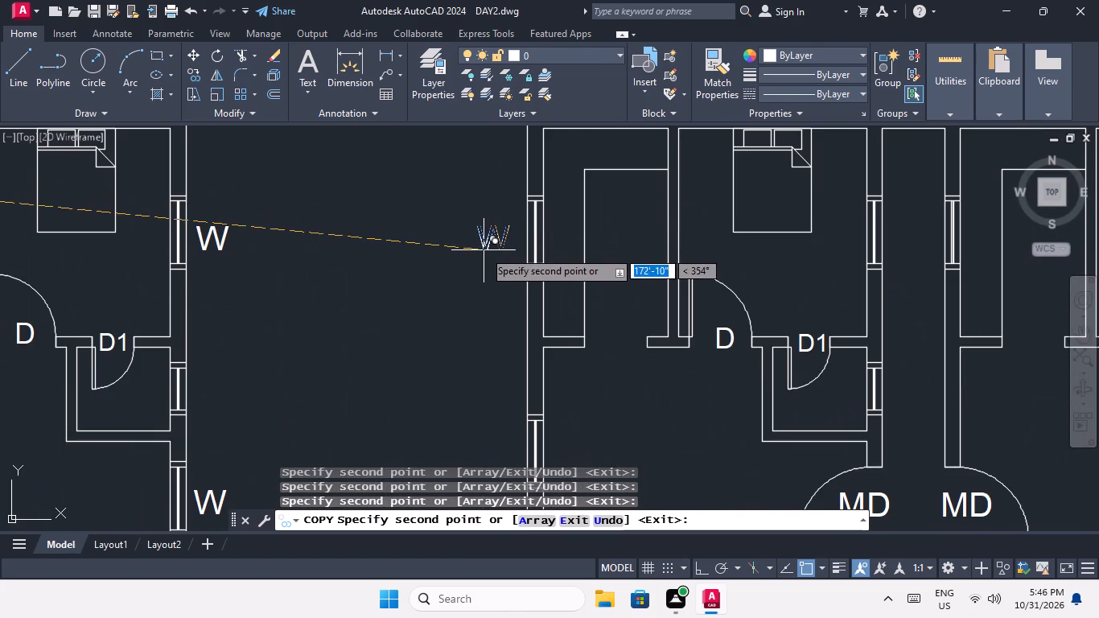
middle_drag(422, 358, 397, 180)
click(467, 292)
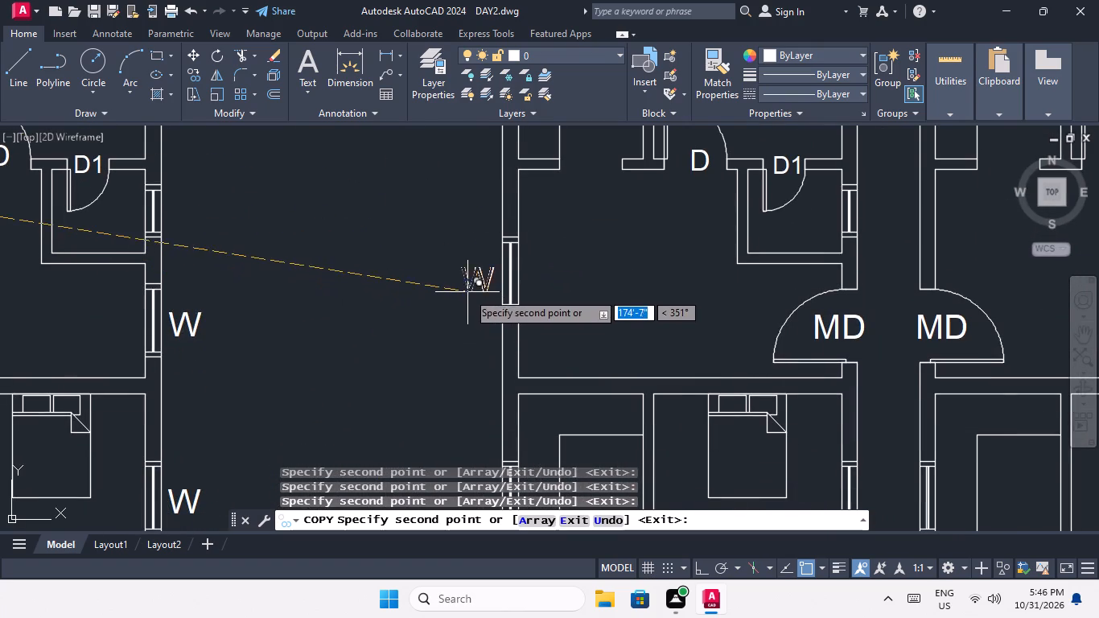
Place W copies outside the kitchen and living hall windows of the second flat down along that west wall.
middle_drag(438, 323, 357, 186)
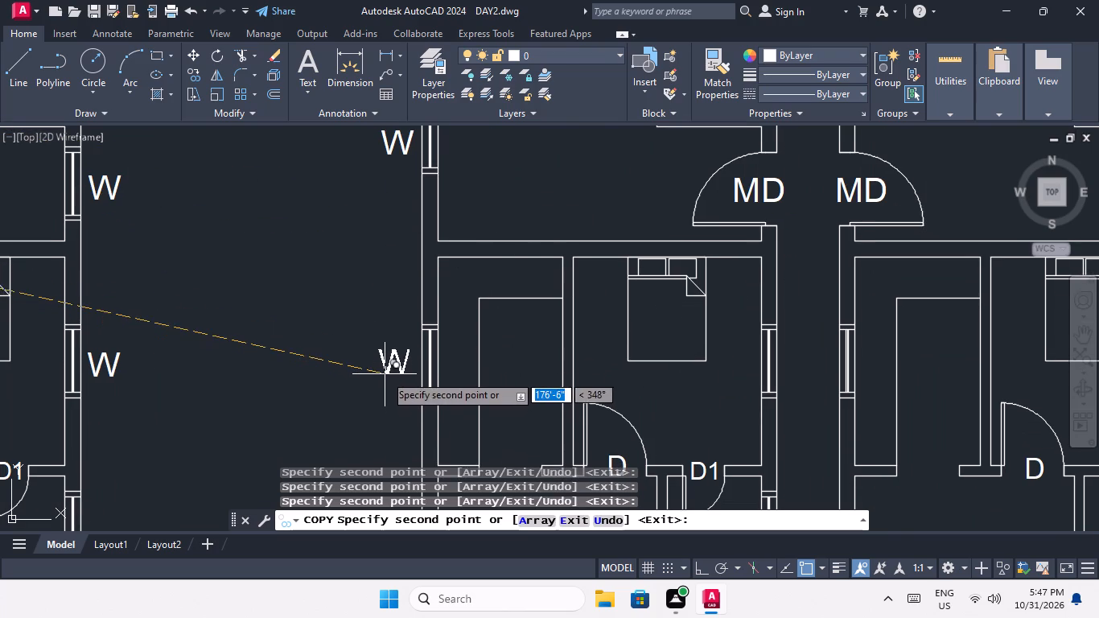
click(385, 374)
middle_drag(380, 311, 367, 192)
scroll(359, 204, down, 2)
scroll(367, 331, up, 3)
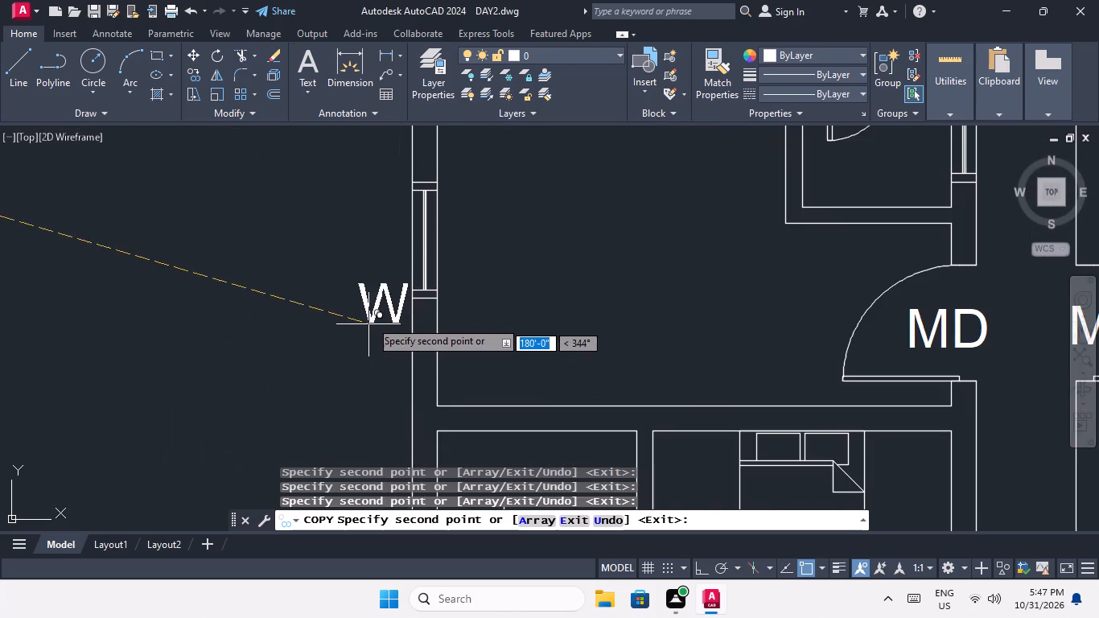
click(358, 266)
Place W copies outside the kitchen and living hall windows of the third flat down along the west wall.
scroll(362, 251, down, 2)
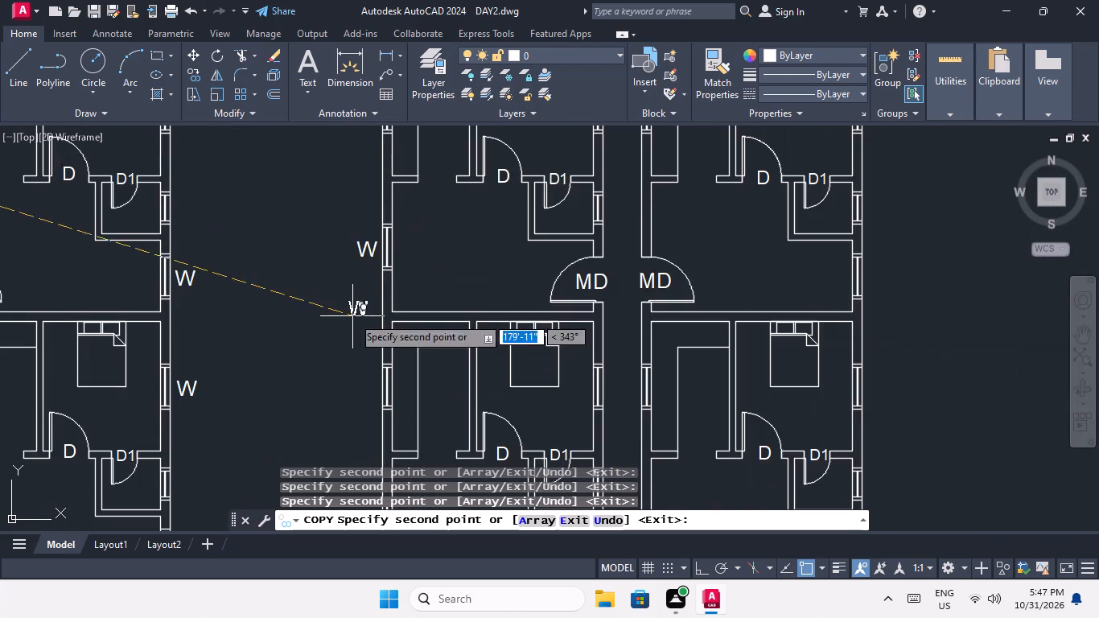
middle_drag(350, 273, 350, 183)
scroll(359, 311, up, 2)
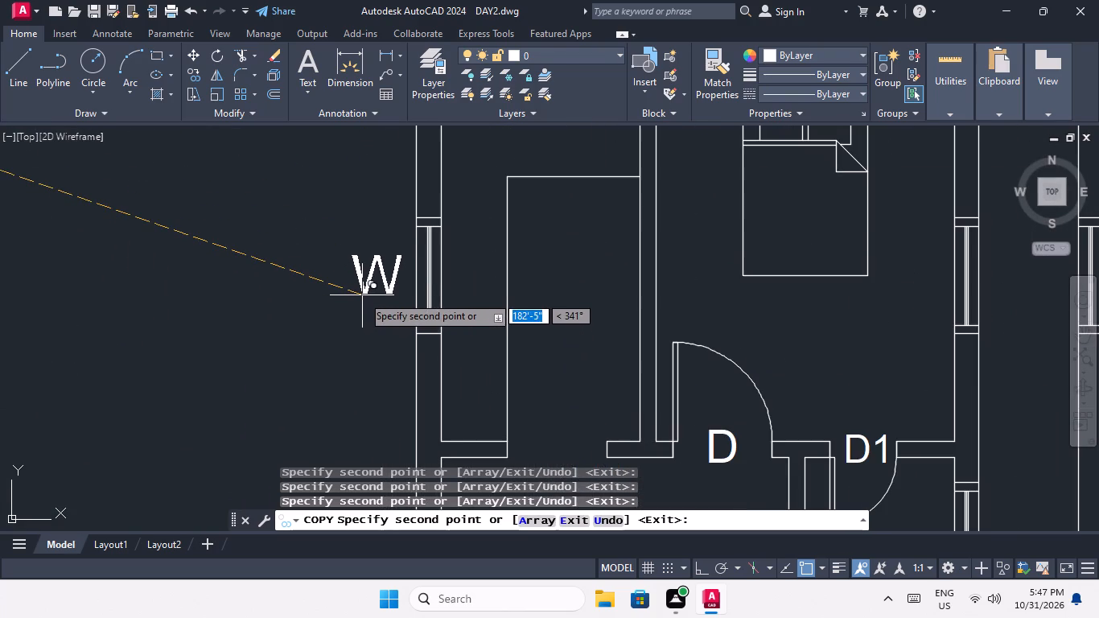
click(360, 299)
scroll(360, 220, down, 2)
middle_drag(352, 248, 352, 120)
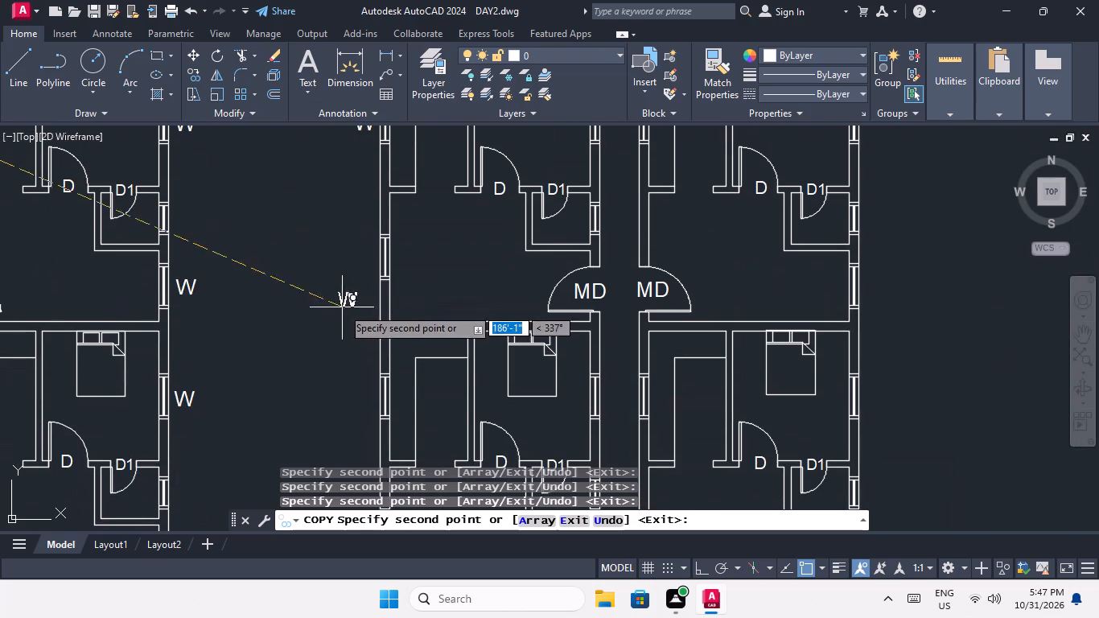
scroll(364, 258, up, 2)
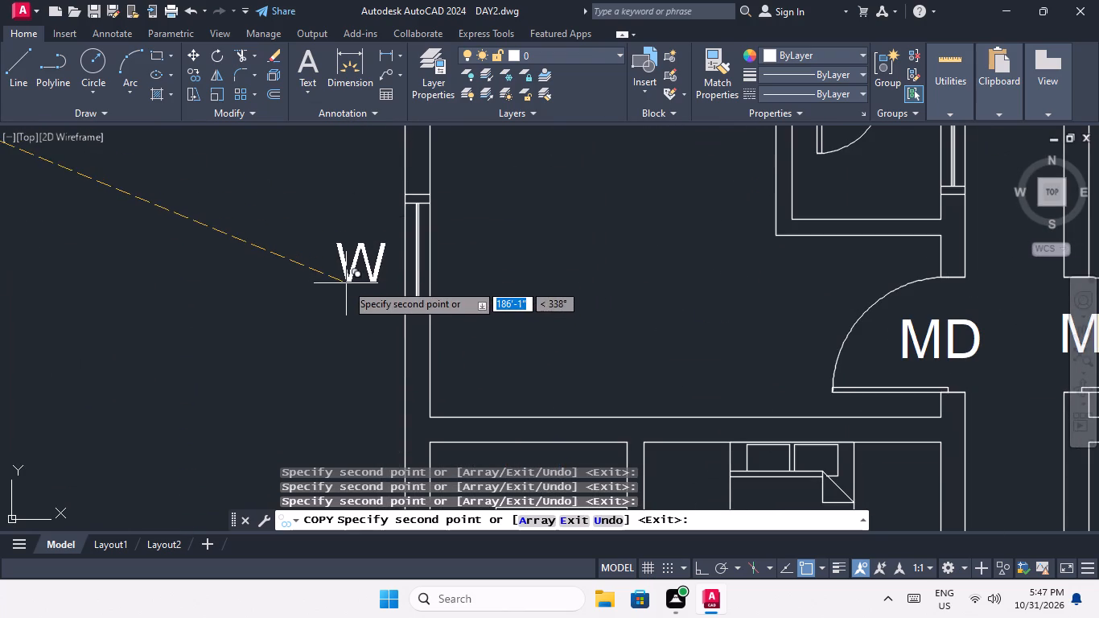
click(346, 283)
Place W copies outside the kitchen and living hall windows of the lowest flat on the west wall, above the lift.
scroll(348, 225, down, 1)
middle_drag(338, 299, 338, 159)
scroll(365, 360, up, 2)
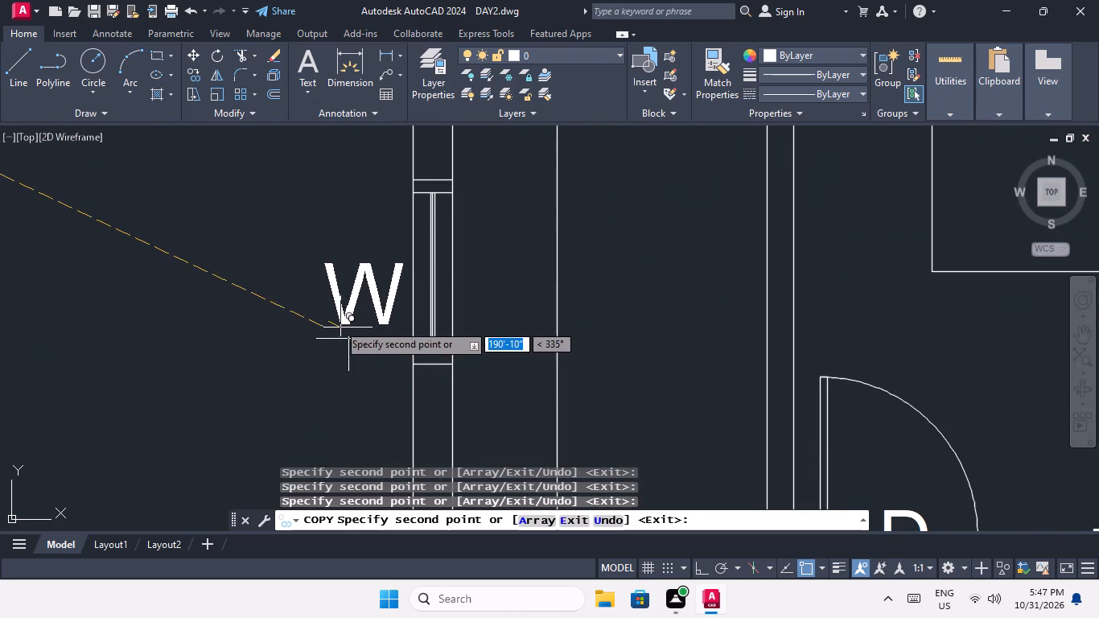
click(332, 310)
scroll(343, 251, down, 3)
middle_drag(337, 321, 333, 181)
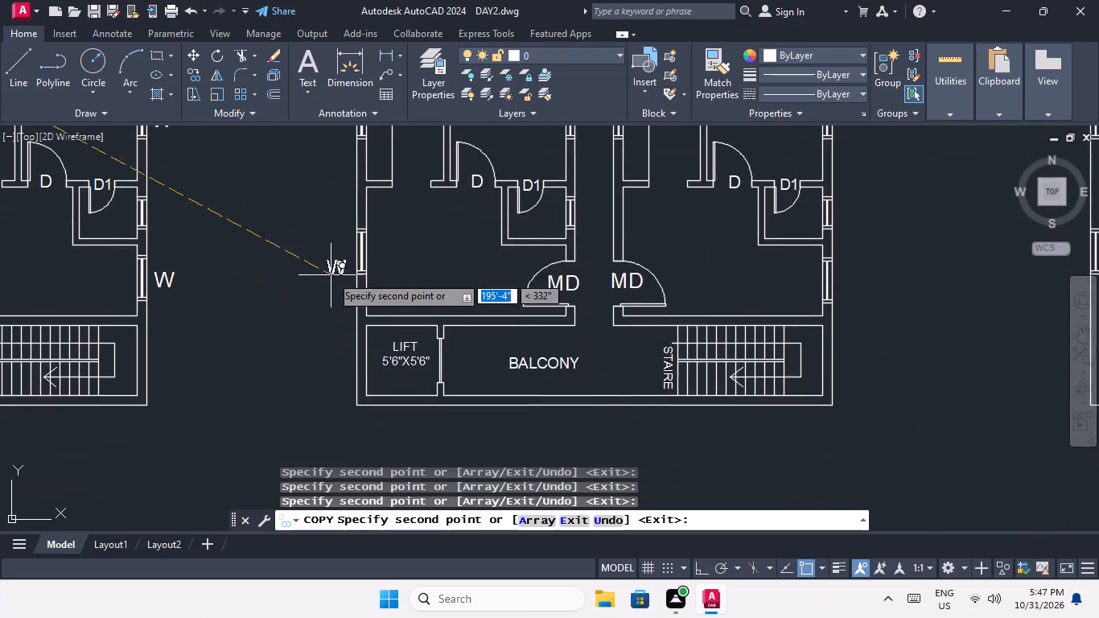
scroll(334, 268, up, 2)
click(339, 245)
Place W copies in this plan's central corridor between the facing windows of the two lowest rows of flats.
scroll(338, 244, down, 3)
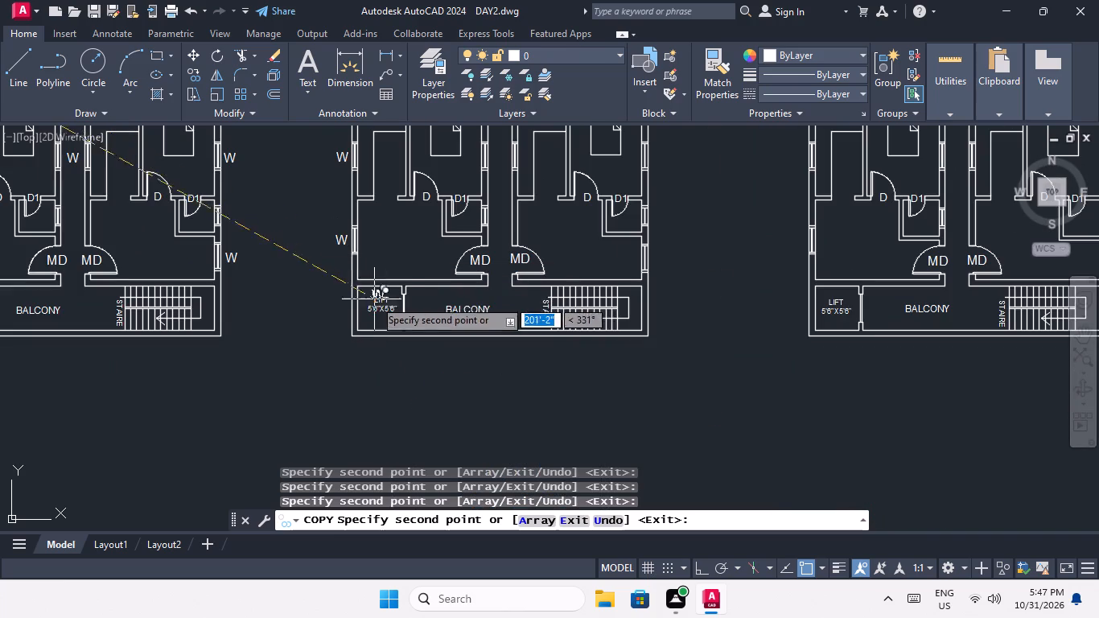
middle_drag(508, 283, 208, 332)
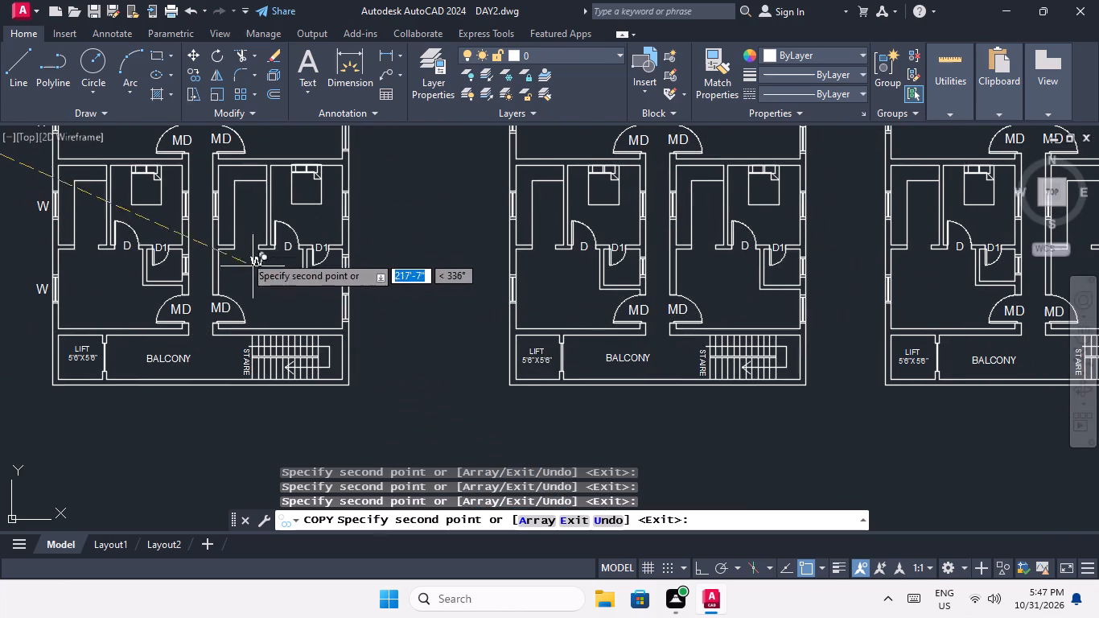
scroll(185, 201, up, 2)
click(212, 221)
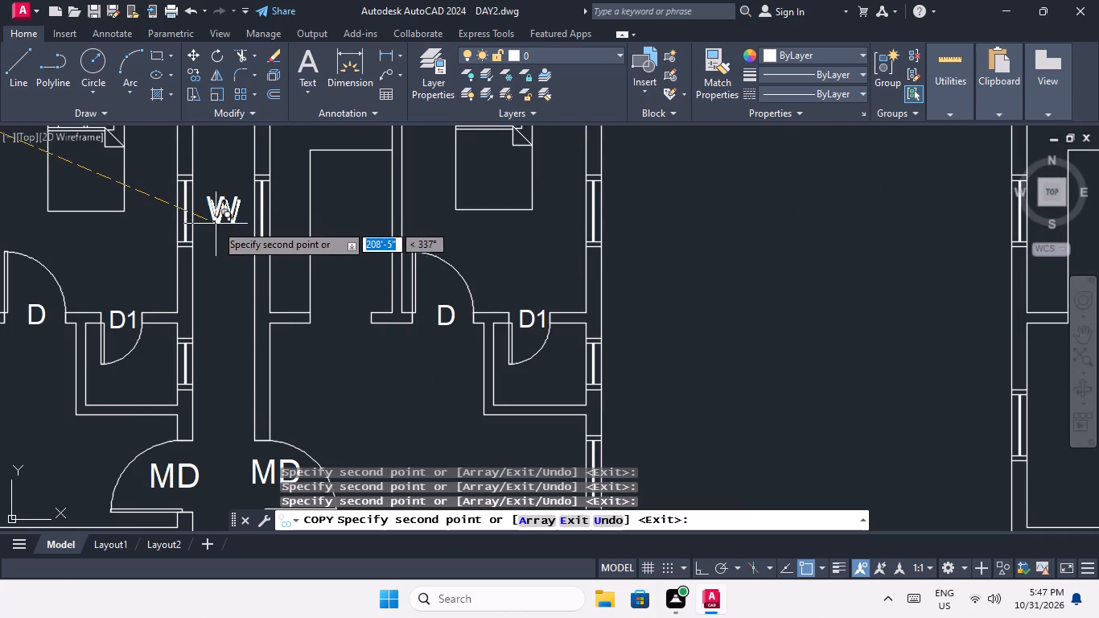
middle_drag(216, 224, 258, 490)
middle_drag(264, 230, 258, 456)
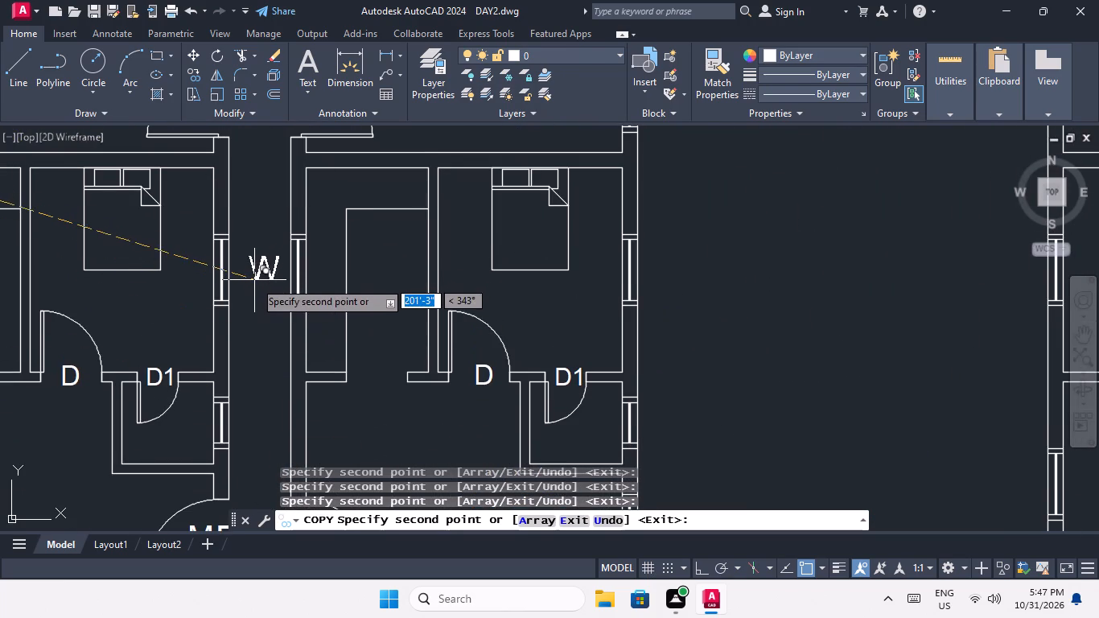
click(253, 286)
Place W copies in the central corridor between the facing windows of the two upper rows of flats.
middle_drag(259, 239, 277, 576)
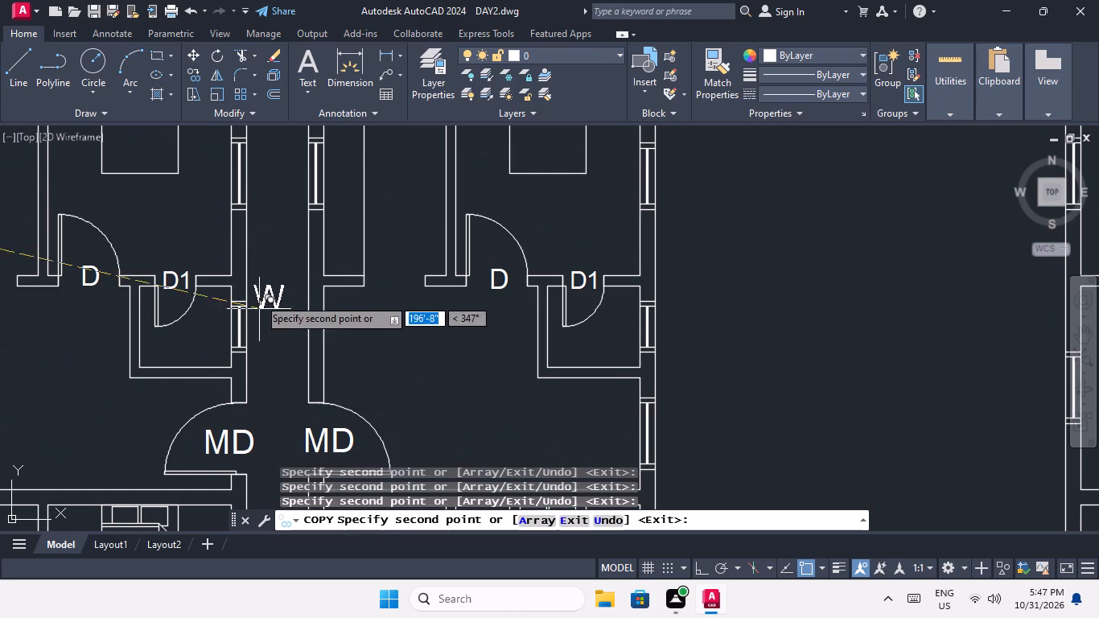
click(270, 184)
middle_drag(281, 224, 290, 591)
middle_click(290, 591)
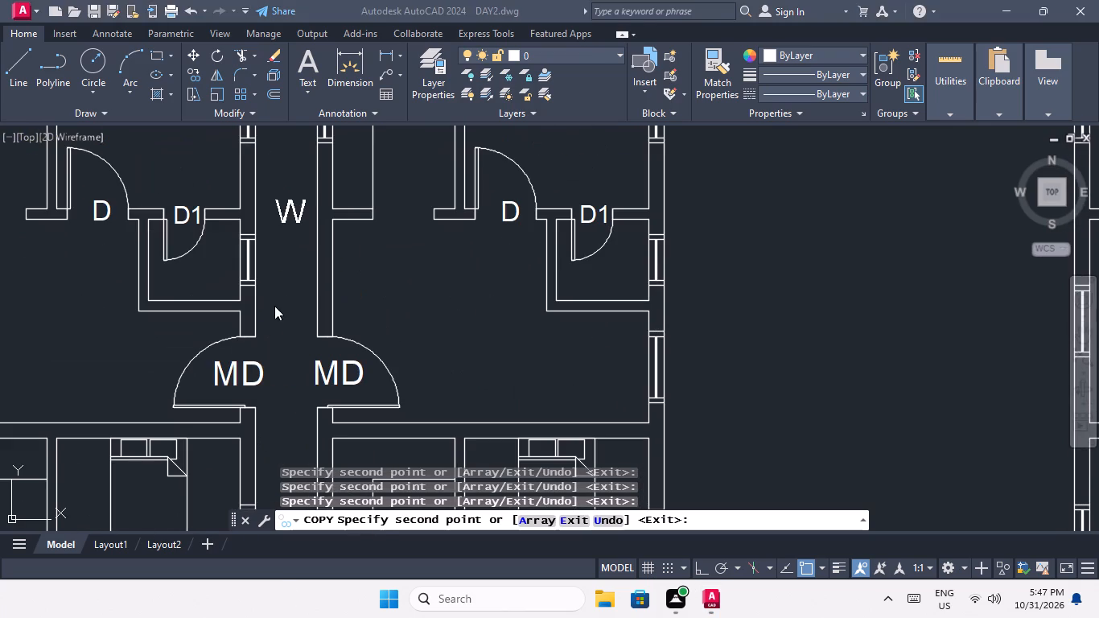
middle_drag(280, 295, 286, 480)
scroll(268, 324, down, 3)
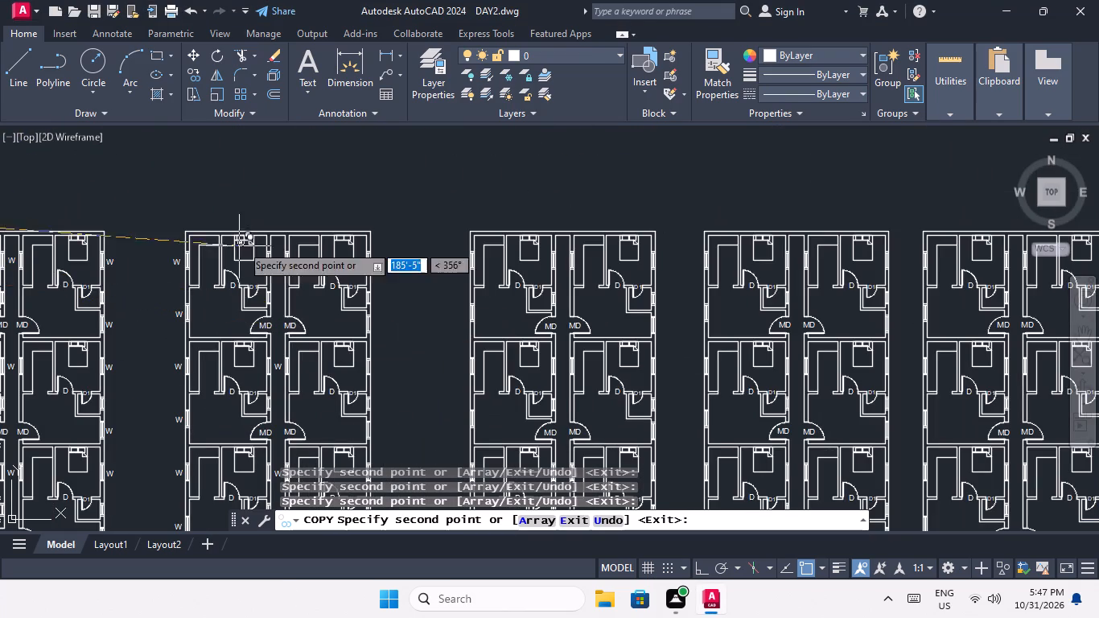
scroll(278, 262, up, 3)
click(268, 266)
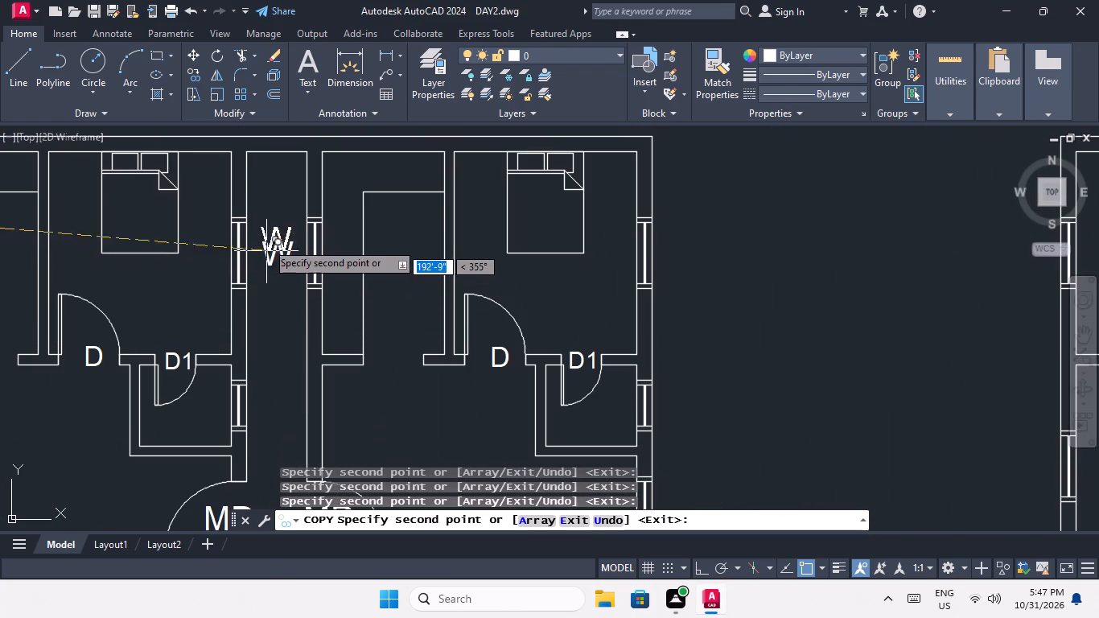
Place W copies outside the bedroom and living hall windows of this plan's topmost flat on the east wall.
scroll(267, 236, down, 2)
scroll(430, 248, up, 3)
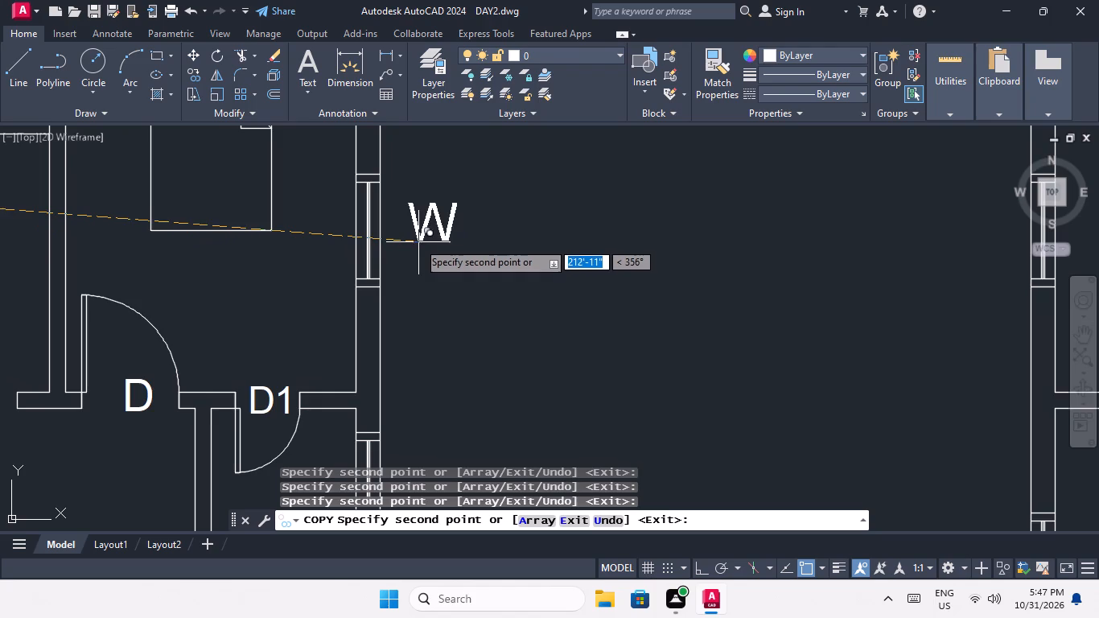
click(418, 241)
scroll(418, 230, down, 2)
middle_drag(440, 333, 361, 214)
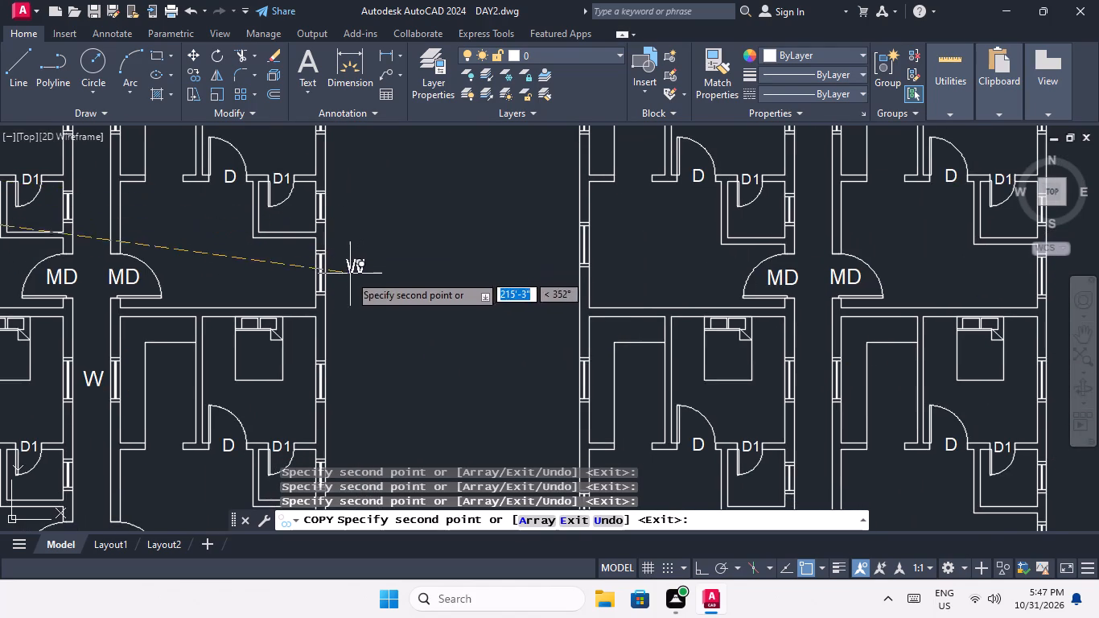
scroll(337, 290, up, 2)
click(335, 269)
Place W copies outside the bedroom and living hall windows of the second flat down along the east wall.
scroll(362, 196, down, 3)
middle_drag(380, 315, 366, 248)
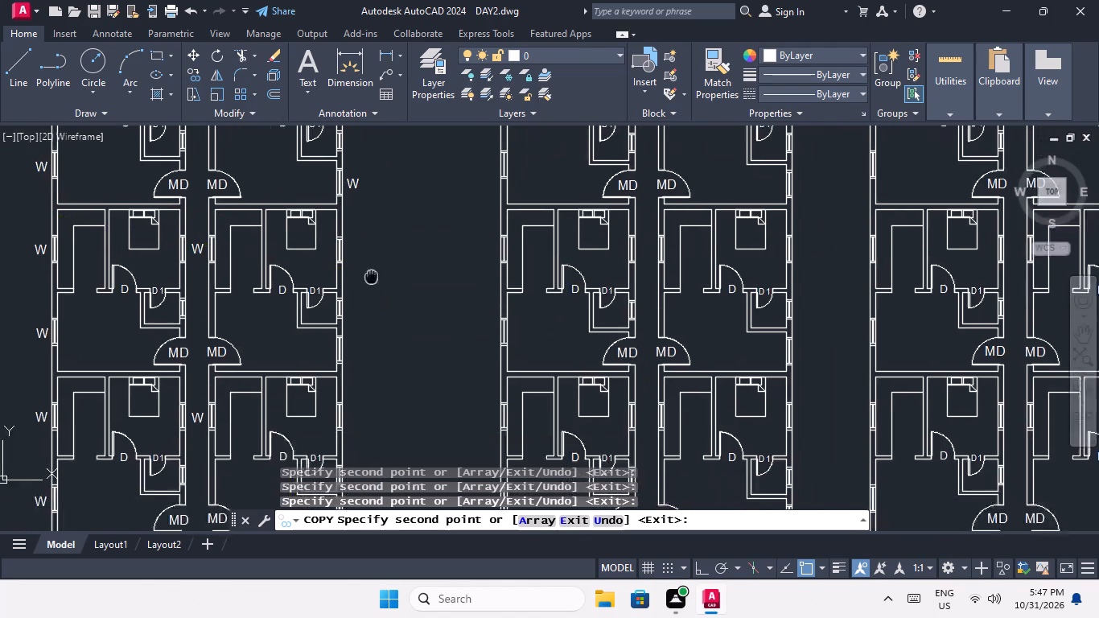
middle_drag(366, 248, 358, 208)
scroll(350, 192, up, 3)
middle_drag(321, 200, 340, 320)
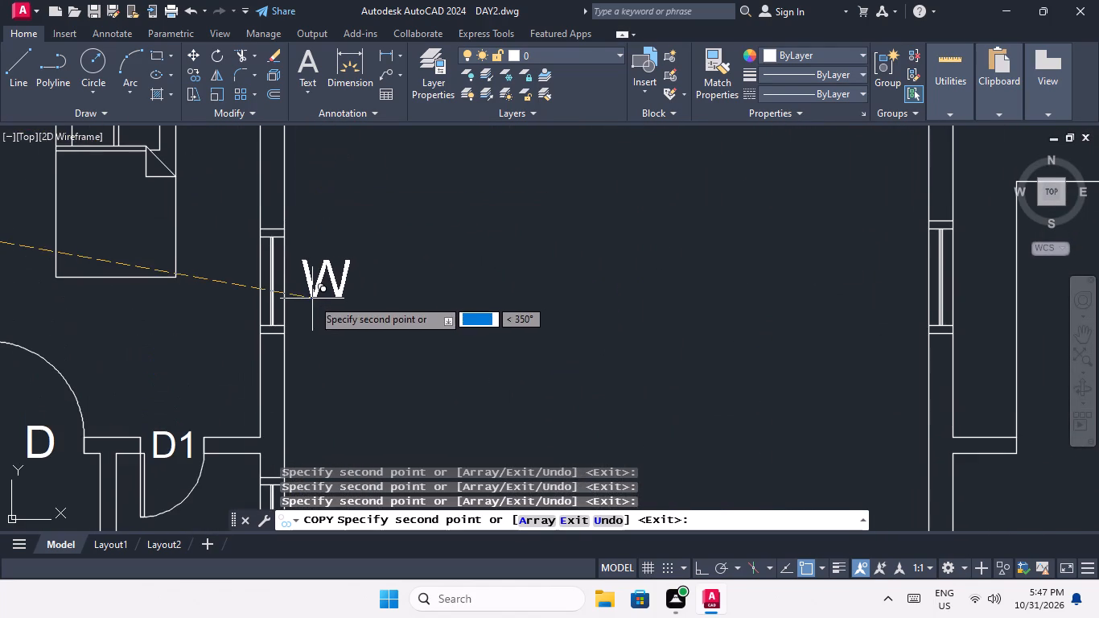
click(311, 299)
scroll(340, 223, down, 2)
scroll(334, 378, up, 1)
middle_drag(337, 375, 337, 237)
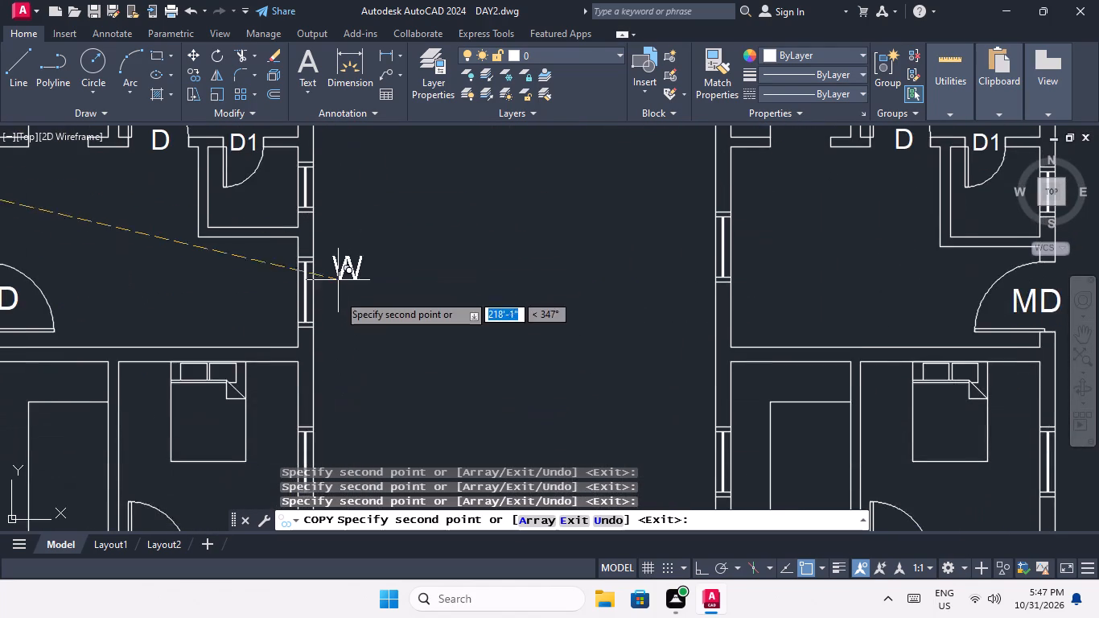
scroll(334, 319, up, 1)
click(327, 293)
Place W copies outside the bedroom and living hall windows of the third flat down along the east wall.
scroll(344, 258, down, 3)
middle_drag(347, 325, 337, 244)
scroll(335, 266, up, 3)
click(314, 231)
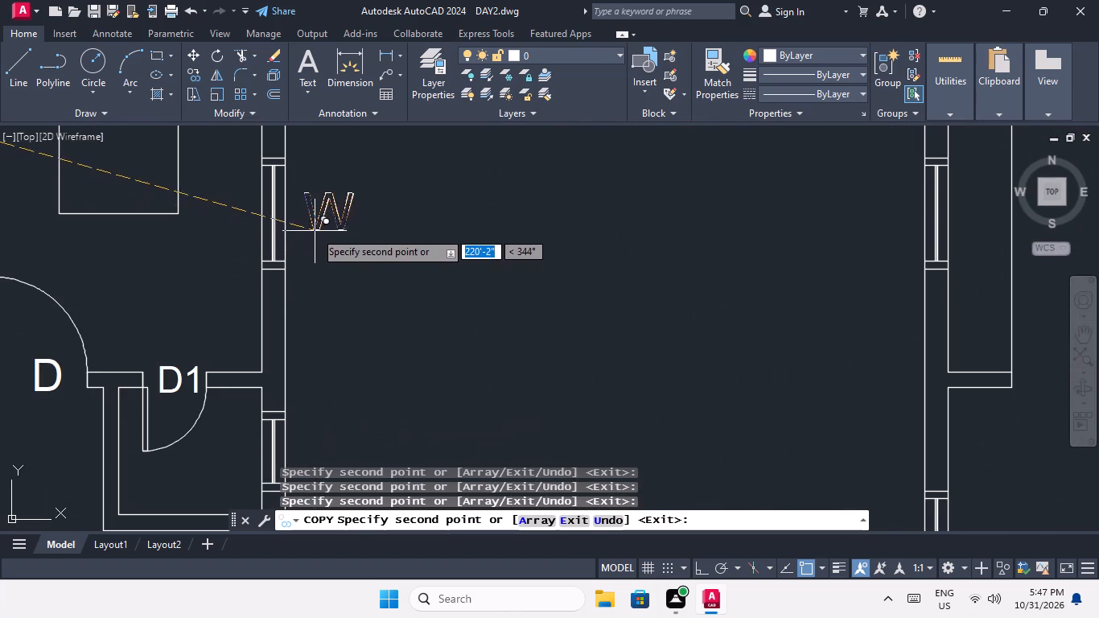
scroll(315, 230, down, 3)
scroll(332, 338, up, 3)
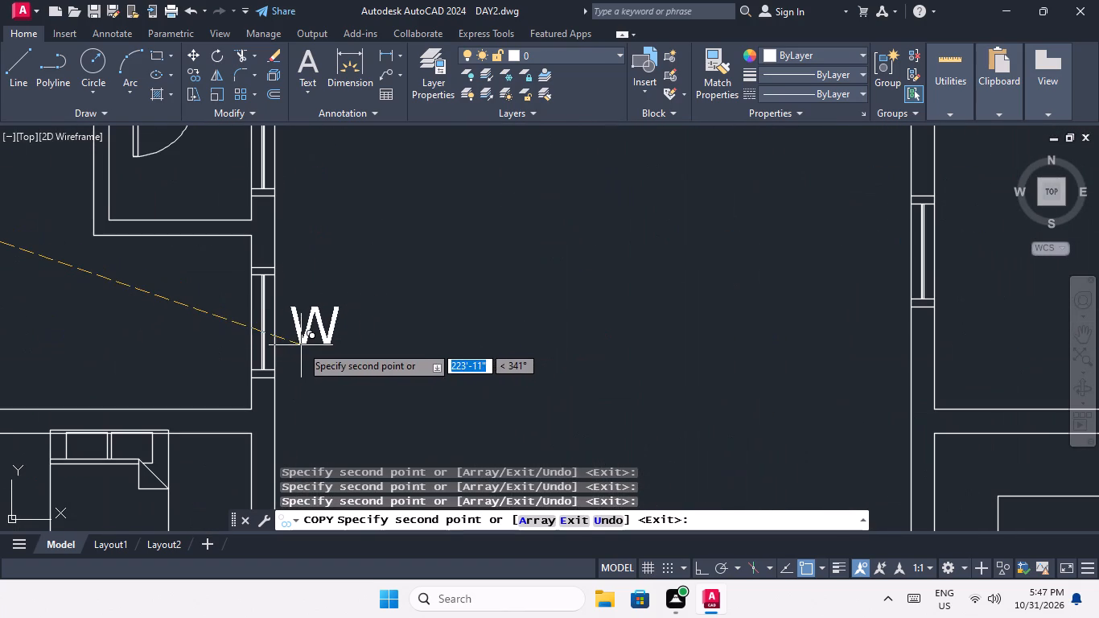
click(302, 344)
Place W copies outside the bedroom and living hall windows of the lowest flat on the east wall, beside the staircase.
scroll(318, 288, down, 2)
middle_drag(328, 352, 313, 238)
scroll(307, 317, up, 3)
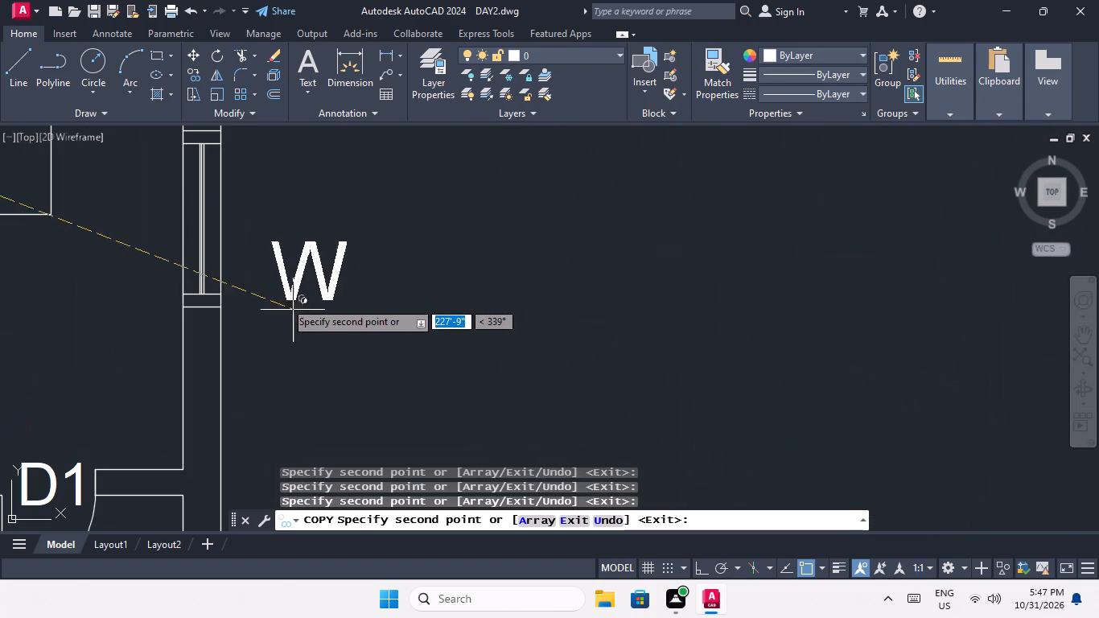
click(270, 239)
scroll(270, 241, down, 4)
middle_drag(307, 332, 305, 241)
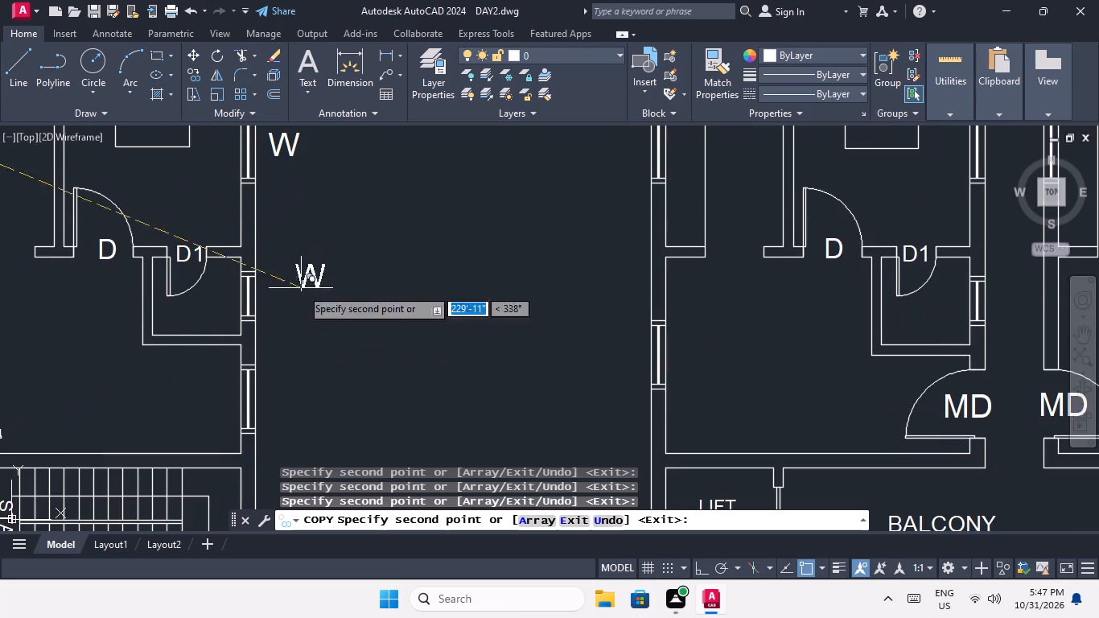
click(274, 416)
In the neighbouring plan to the east, place W copies outside the lowest west flat's living hall and kitchen windows, above the lift.
scroll(315, 328, down, 3)
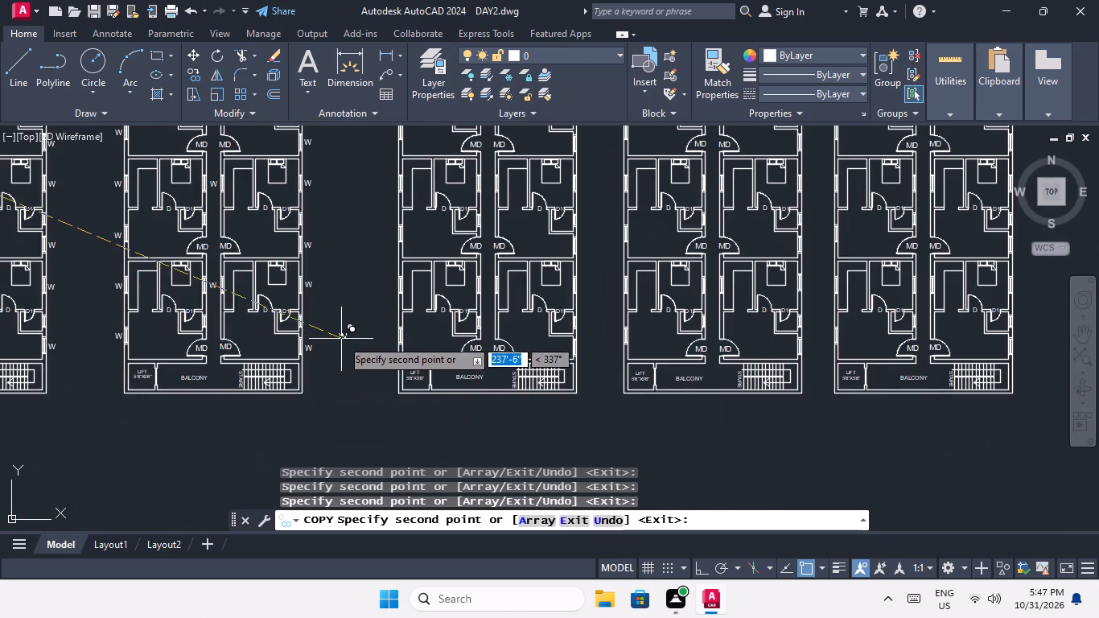
middle_drag(341, 339, 288, 348)
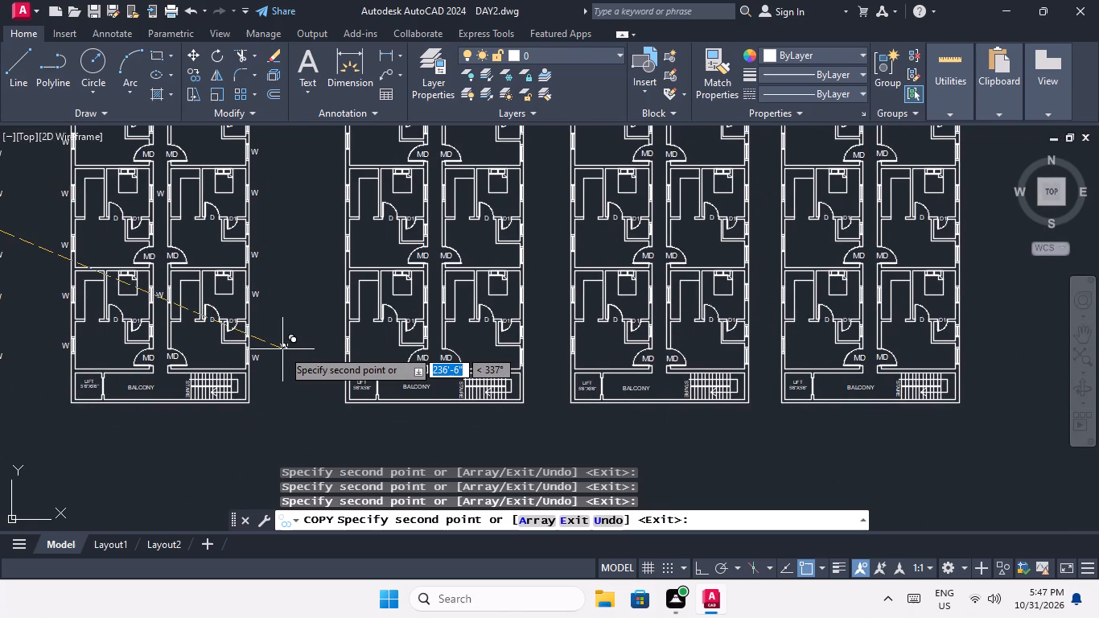
scroll(327, 363, up, 2)
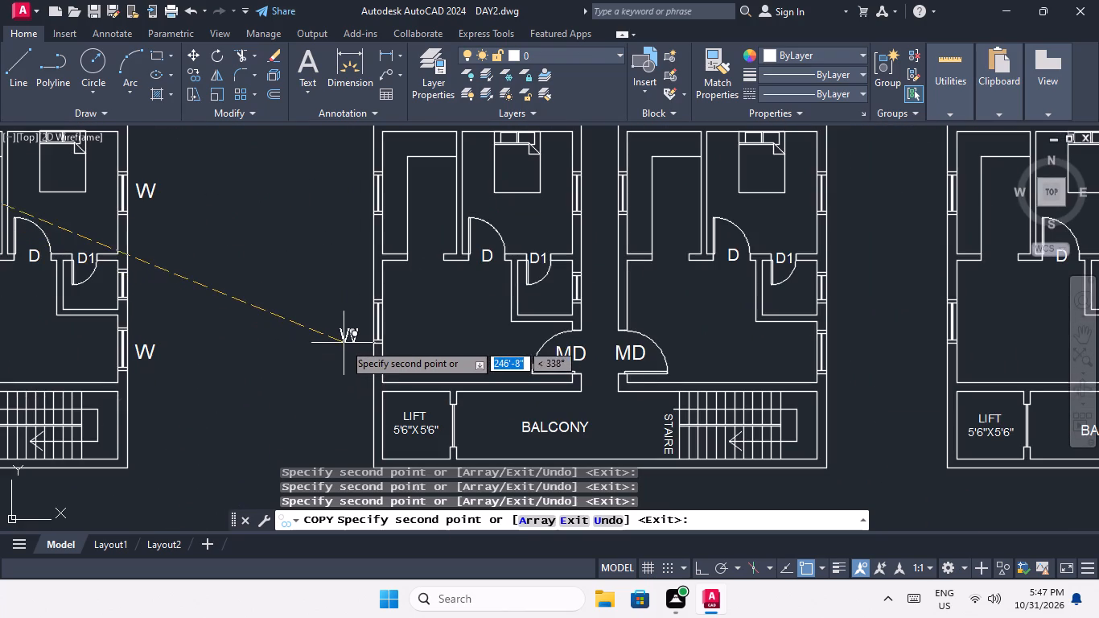
click(350, 334)
middle_drag(341, 231, 337, 286)
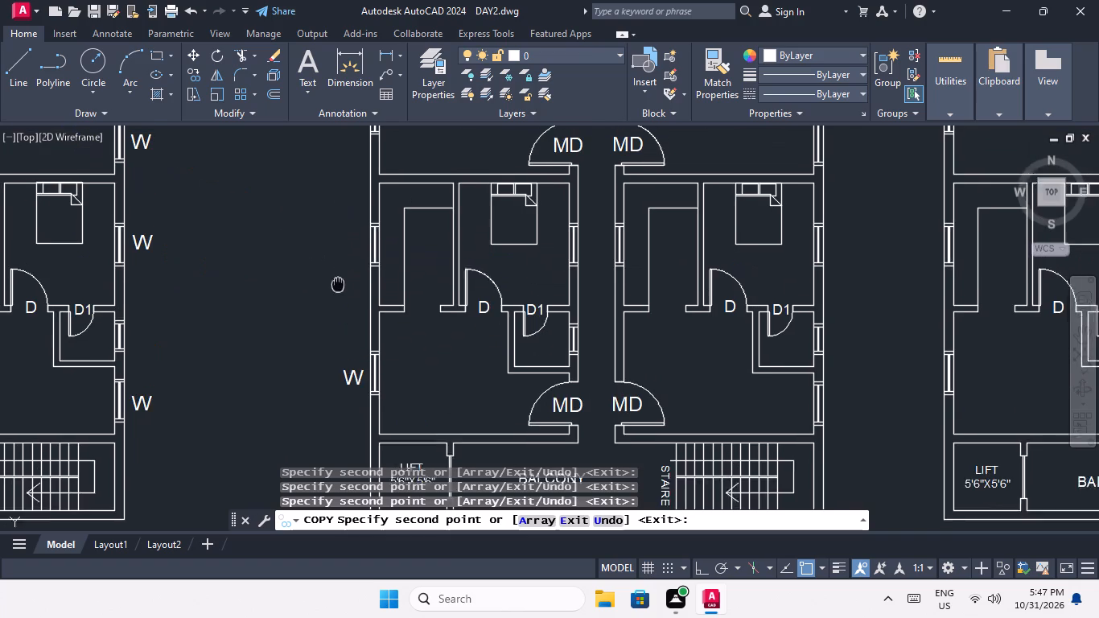
middle_drag(337, 286, 337, 291)
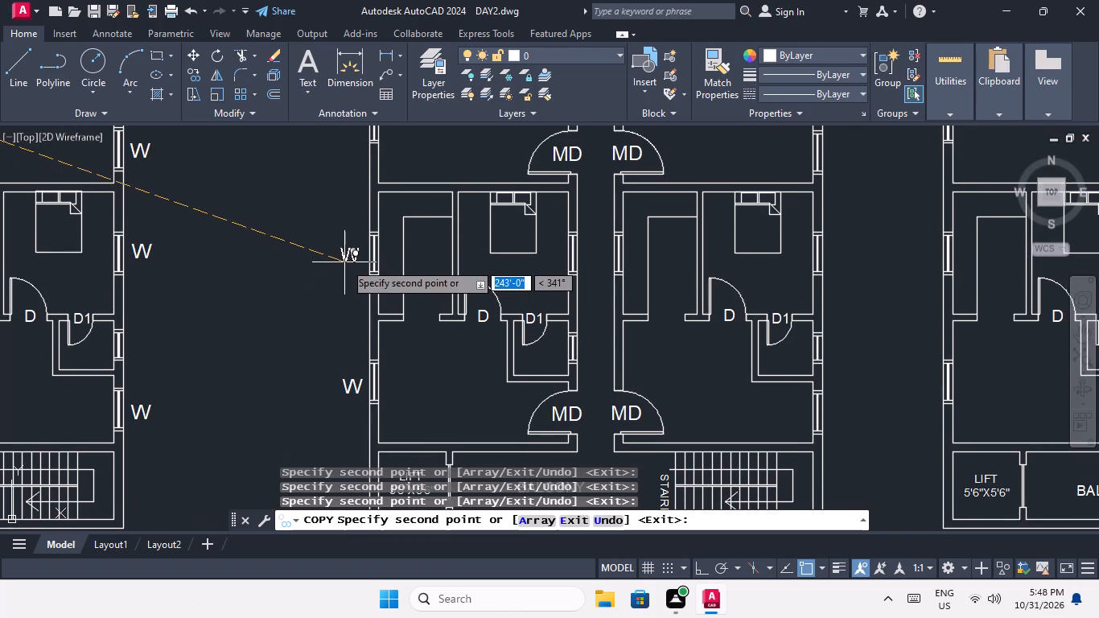
click(344, 262)
Place W copies outside the living hall and kitchen windows of the second flat from the bottom on the west wall.
middle_drag(335, 209, 327, 320)
scroll(335, 239, up, 1)
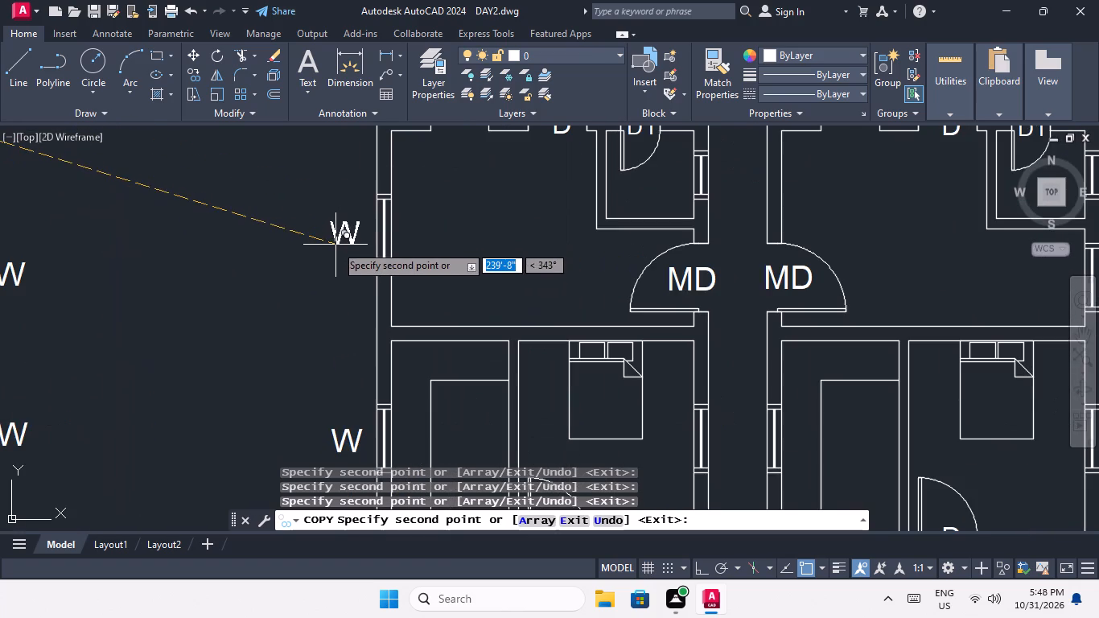
click(335, 244)
scroll(336, 232, down, 2)
middle_drag(336, 280, 336, 358)
scroll(340, 254, up, 2)
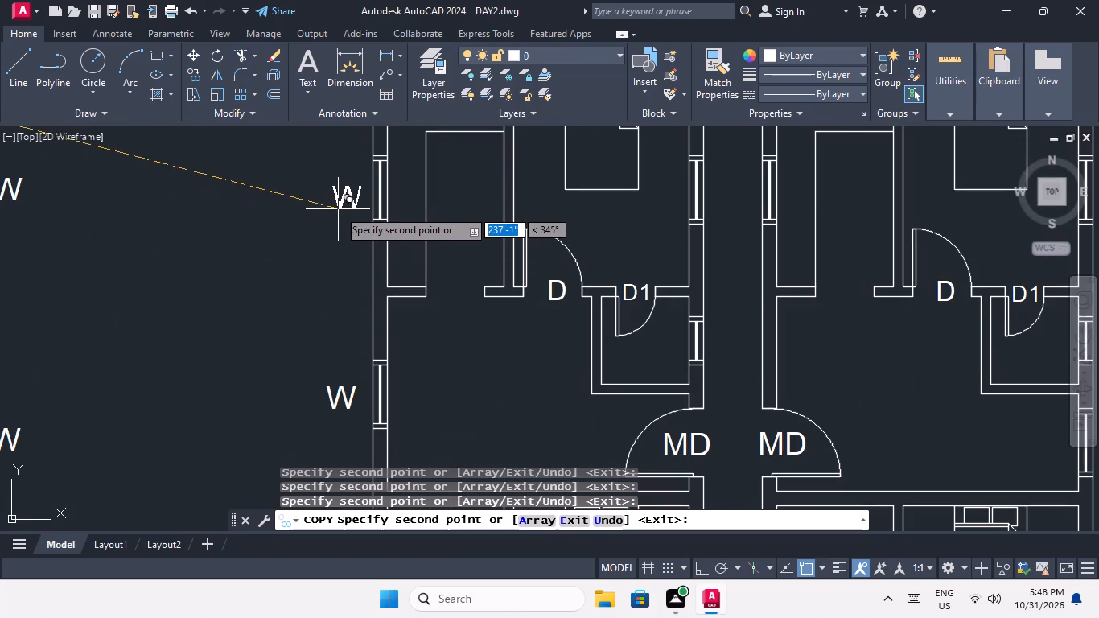
click(334, 207)
Place W copies outside the living hall and kitchen windows of the third flat from the bottom on the west wall.
scroll(326, 206, down, 1)
middle_drag(321, 270, 317, 461)
scroll(330, 274, up, 2)
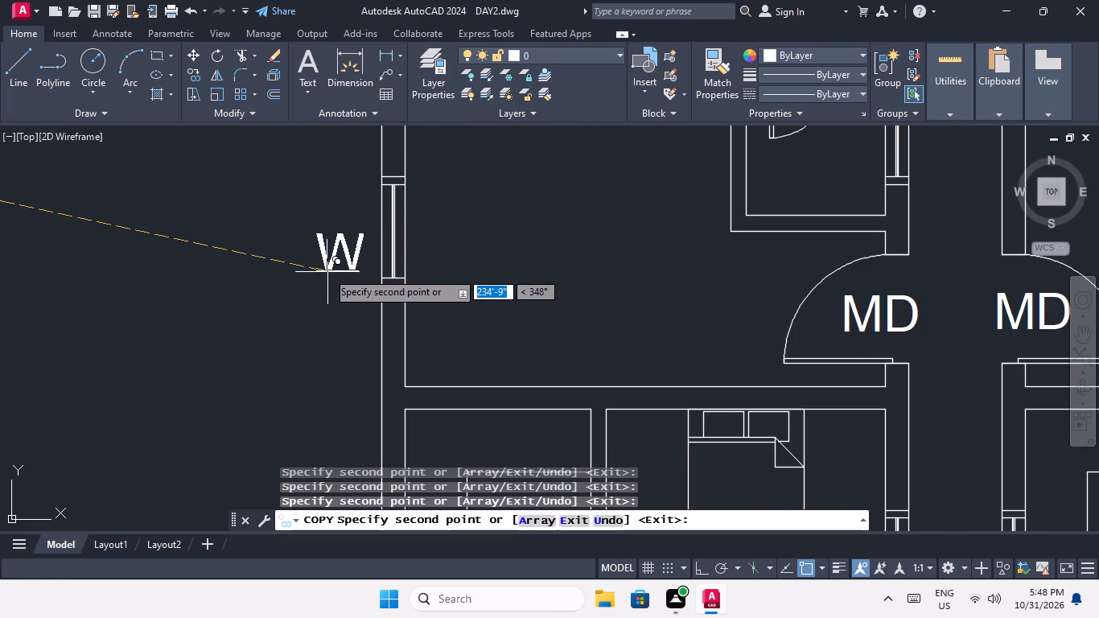
click(327, 260)
scroll(309, 253, down, 2)
middle_drag(305, 319, 286, 433)
scroll(285, 241, up, 1)
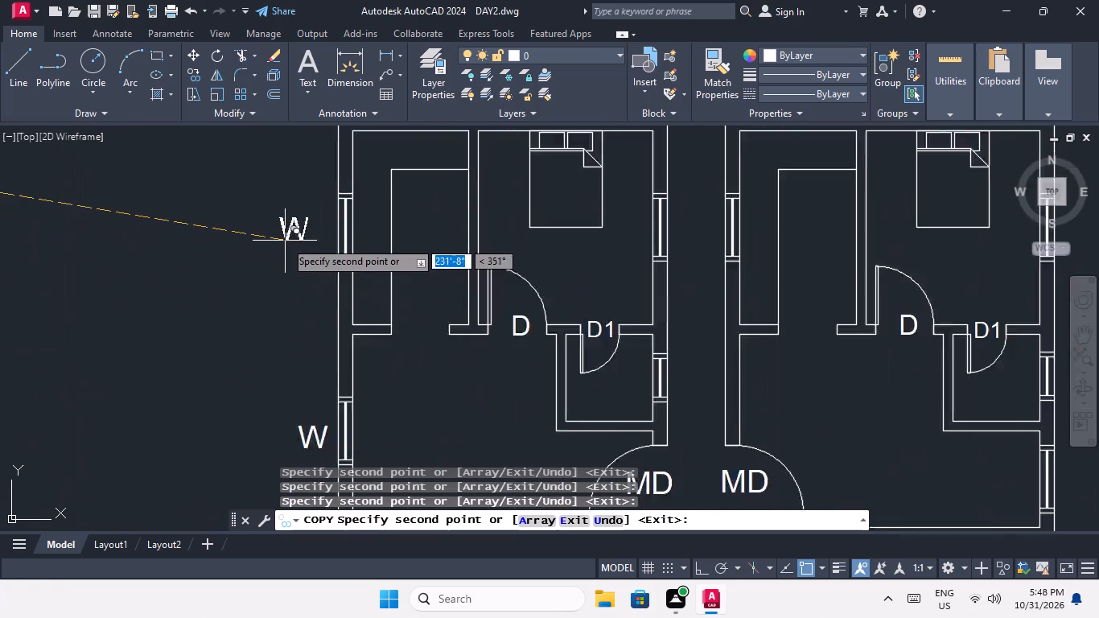
scroll(285, 241, up, 1)
click(312, 241)
Place W copies outside the living hall and kitchen windows of the topmost flat on the west wall.
scroll(306, 233, down, 2)
middle_drag(304, 273, 291, 427)
scroll(288, 263, up, 2)
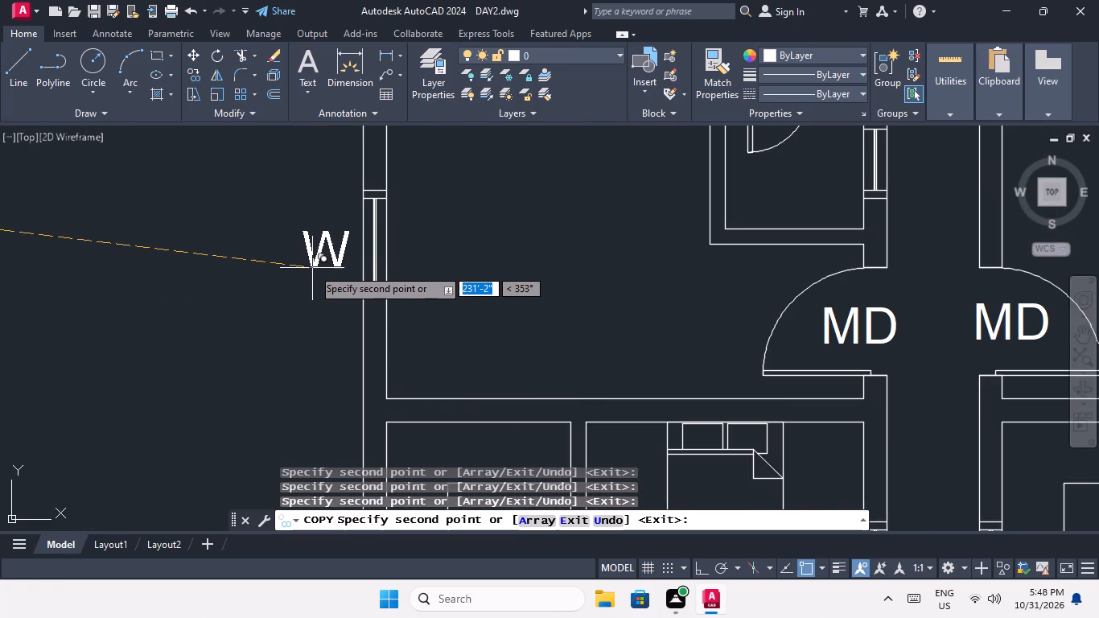
click(312, 266)
middle_drag(291, 263, 267, 490)
middle_drag(274, 279, 274, 429)
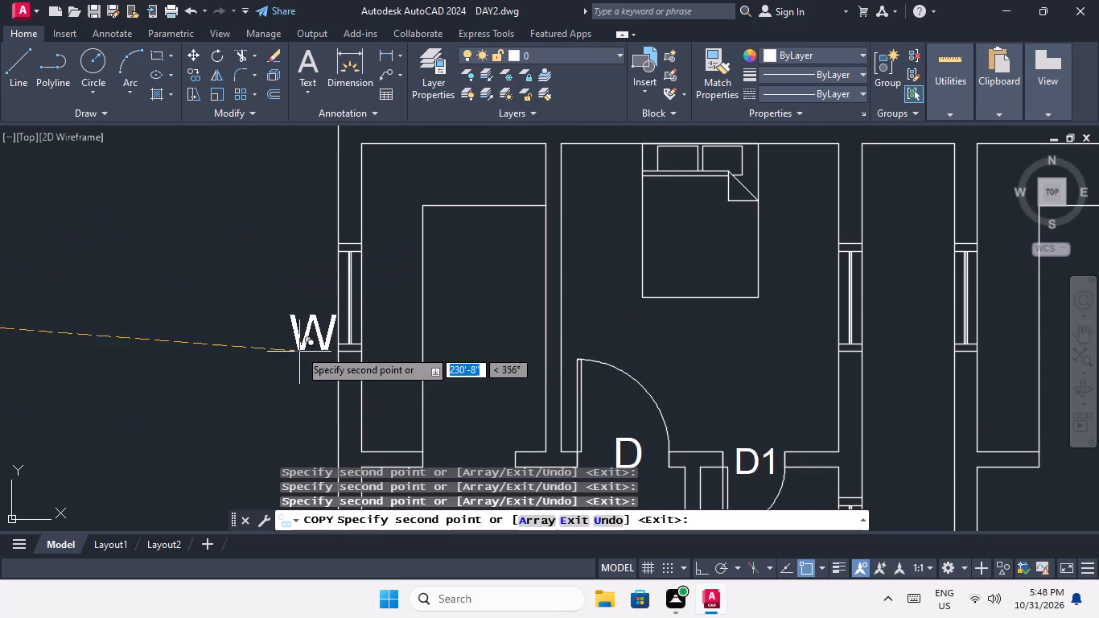
click(287, 322)
Place W copies in this plan's central corridor between the facing windows of the two upper rows of flats.
scroll(278, 288, down, 3)
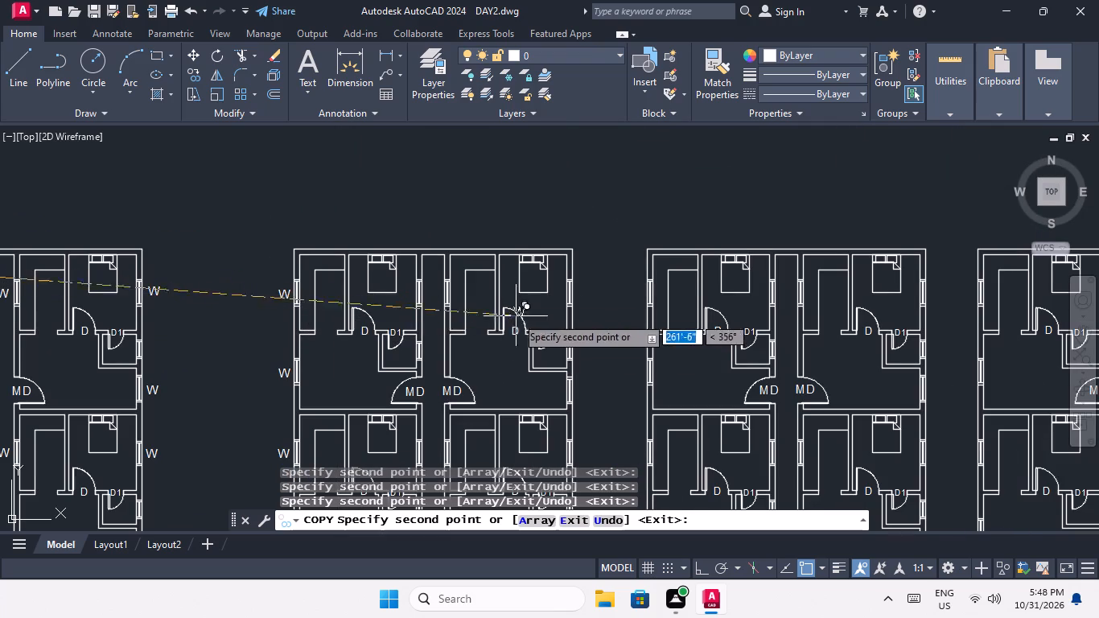
scroll(428, 302, up, 3)
click(431, 282)
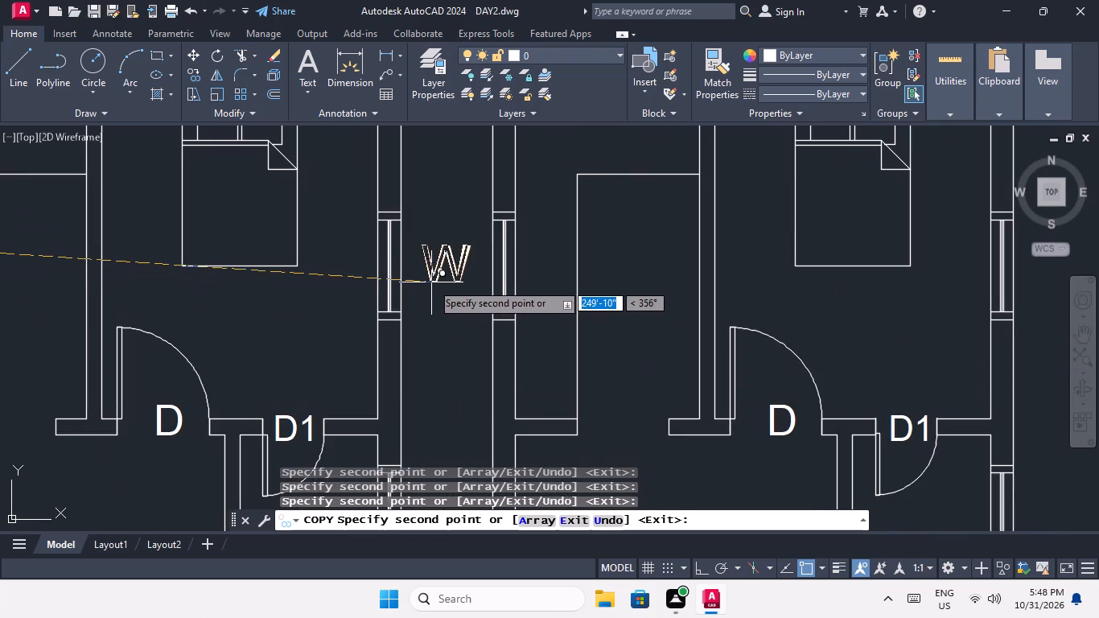
scroll(434, 269, down, 3)
middle_drag(434, 435, 381, 279)
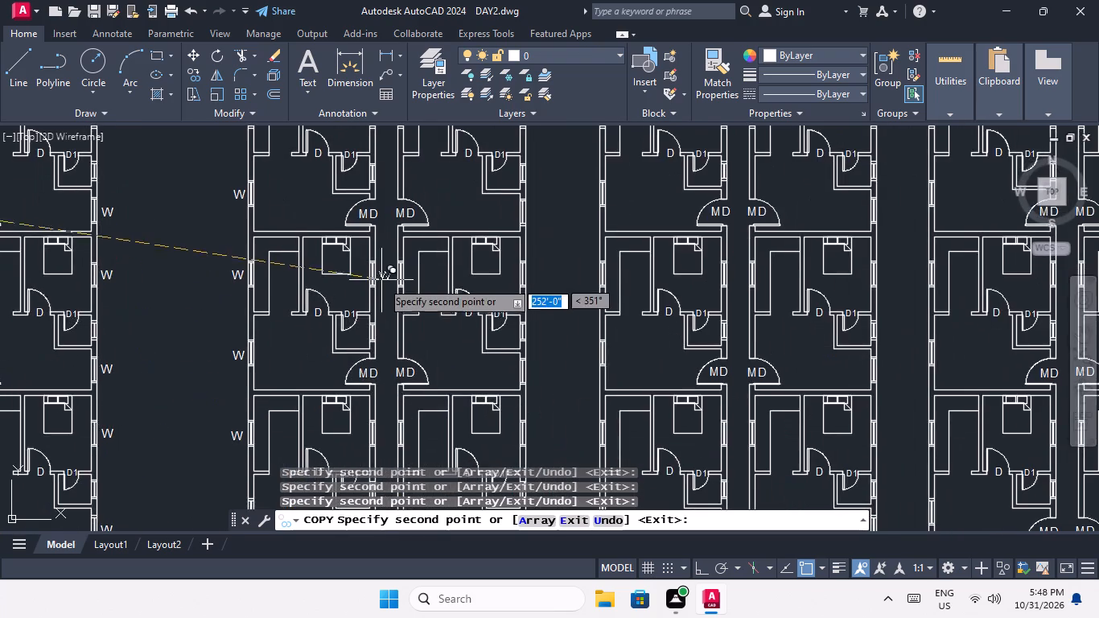
scroll(396, 295, up, 2)
click(364, 252)
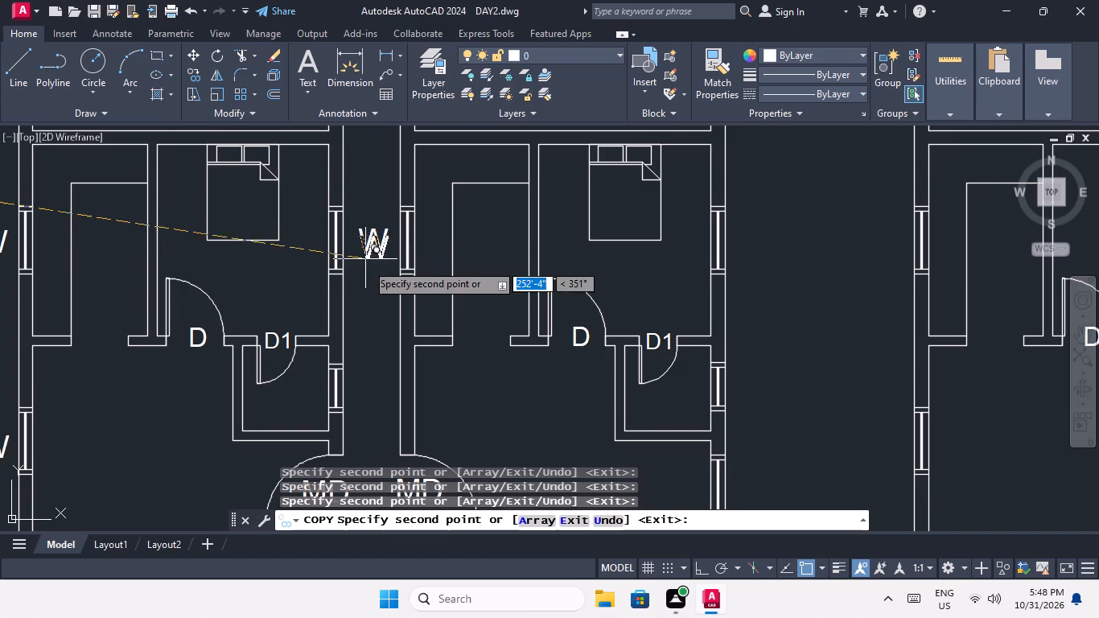
Place W copies in the central corridor between the facing windows of the two lowest rows of flats.
middle_drag(371, 325, 349, 206)
scroll(351, 271, down, 3)
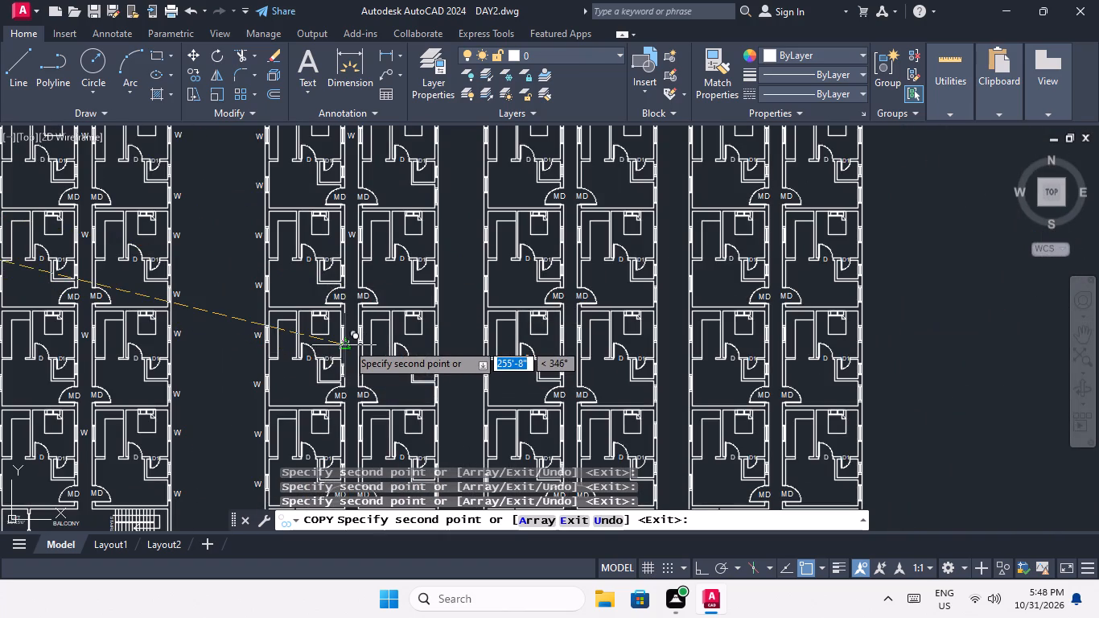
scroll(346, 342, up, 4)
click(358, 337)
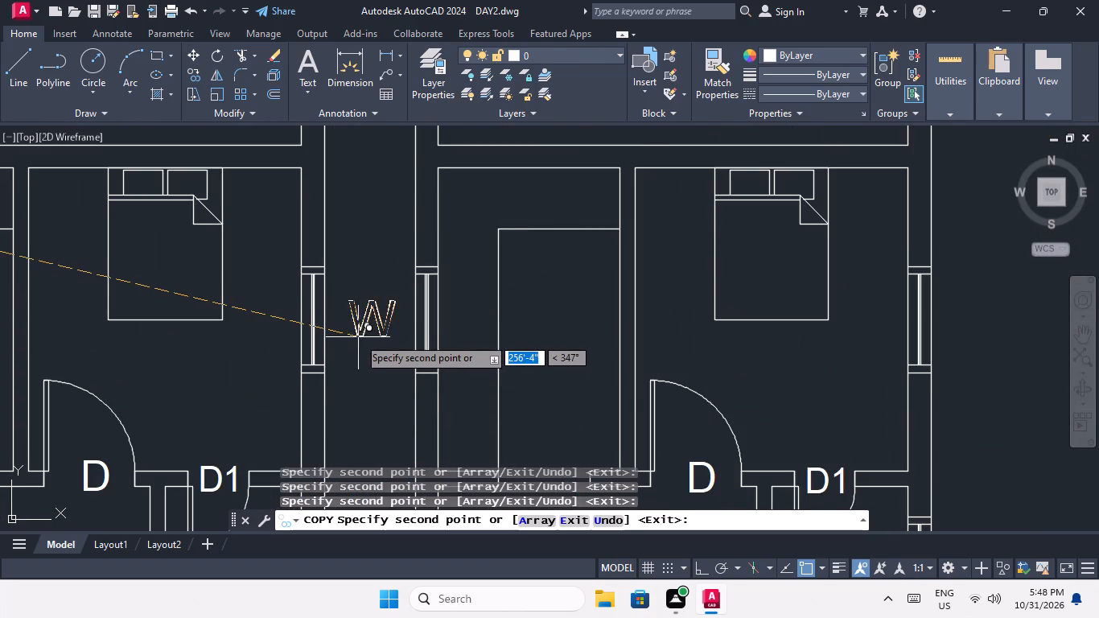
scroll(348, 244, down, 3)
middle_drag(354, 428, 327, 272)
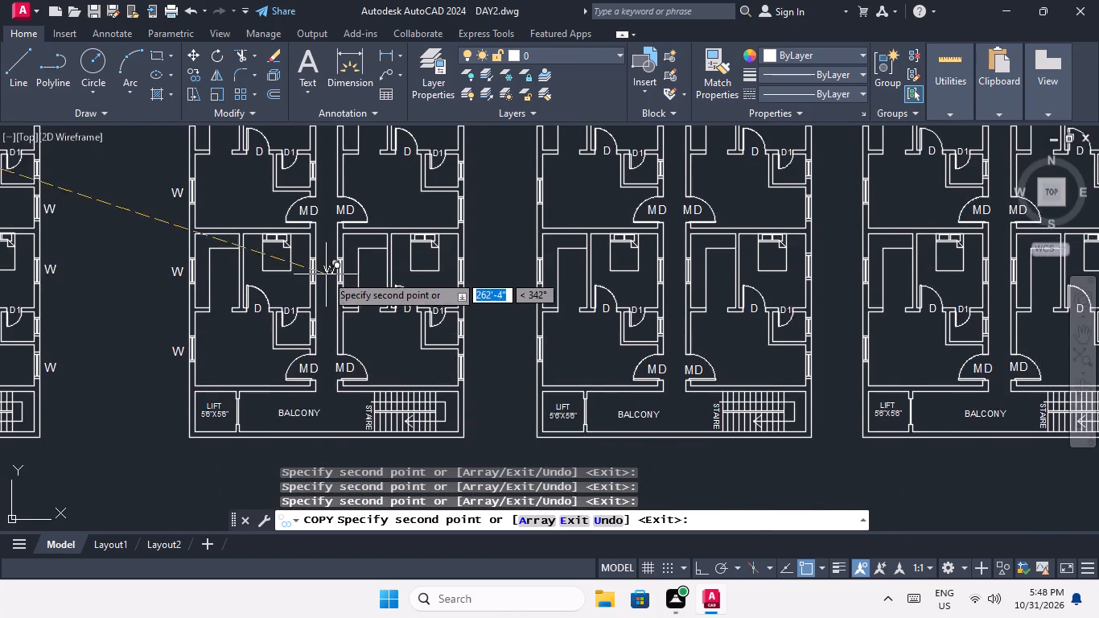
scroll(324, 278, up, 3)
click(318, 260)
Place W copies outside the living hall and bedroom windows of this plan's lowest flat on the east wall.
scroll(316, 256, down, 3)
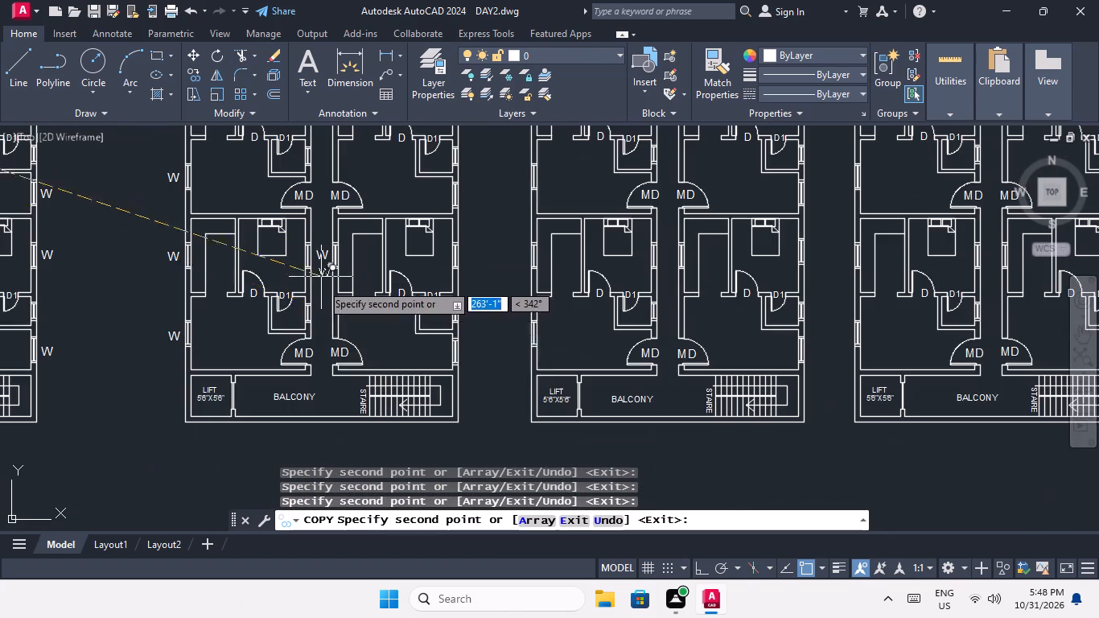
scroll(478, 350, up, 3)
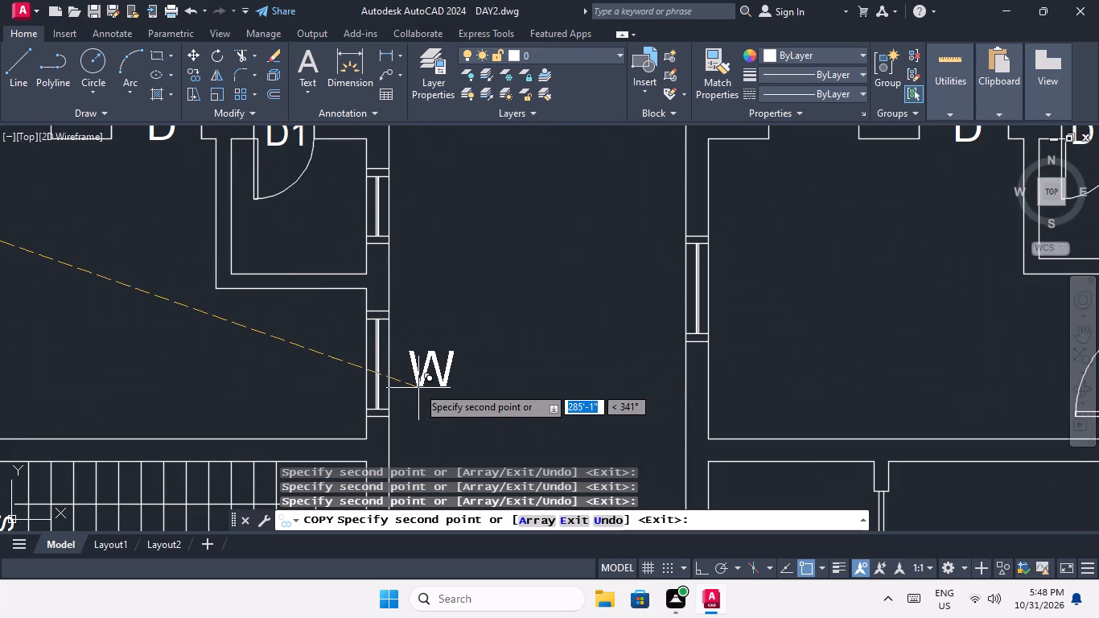
click(416, 383)
middle_drag(457, 251, 419, 451)
middle_drag(403, 291, 403, 357)
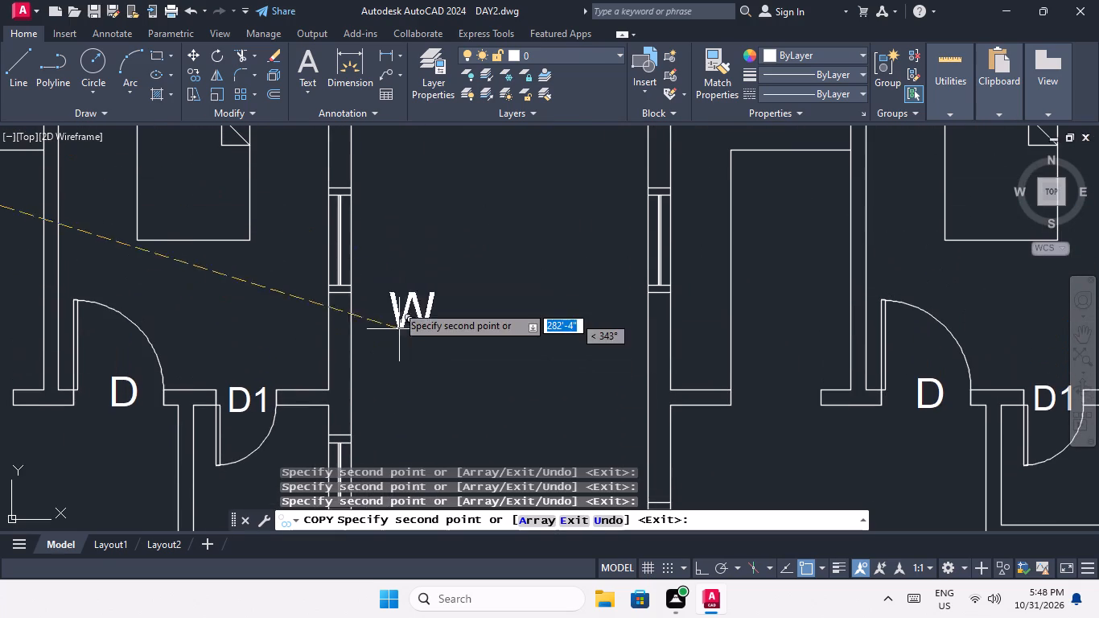
click(376, 257)
Place W copies outside the living hall and bedroom windows of the second flat from the bottom on the east wall.
scroll(401, 251, down, 2)
middle_drag(407, 274, 426, 384)
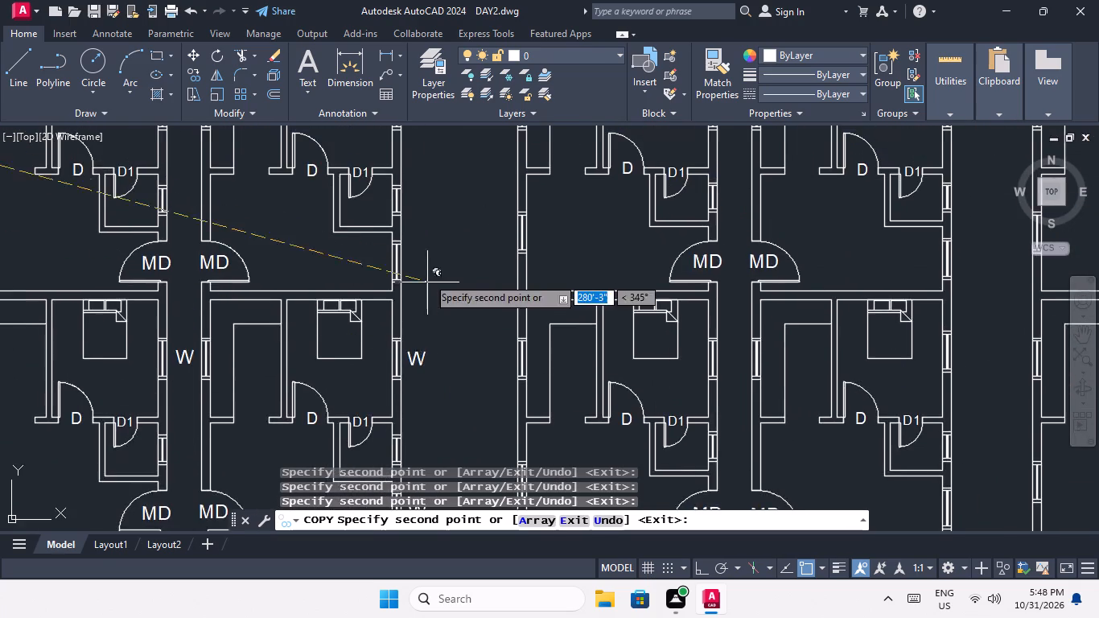
middle_drag(427, 274, 435, 348)
scroll(422, 343, up, 1)
click(413, 347)
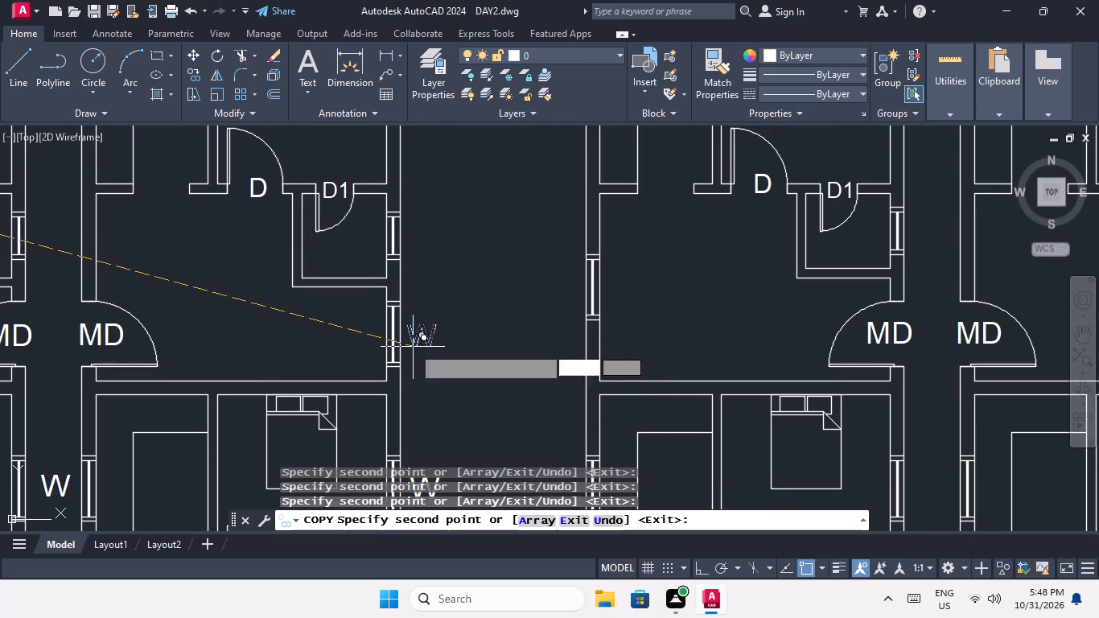
middle_drag(440, 303, 435, 484)
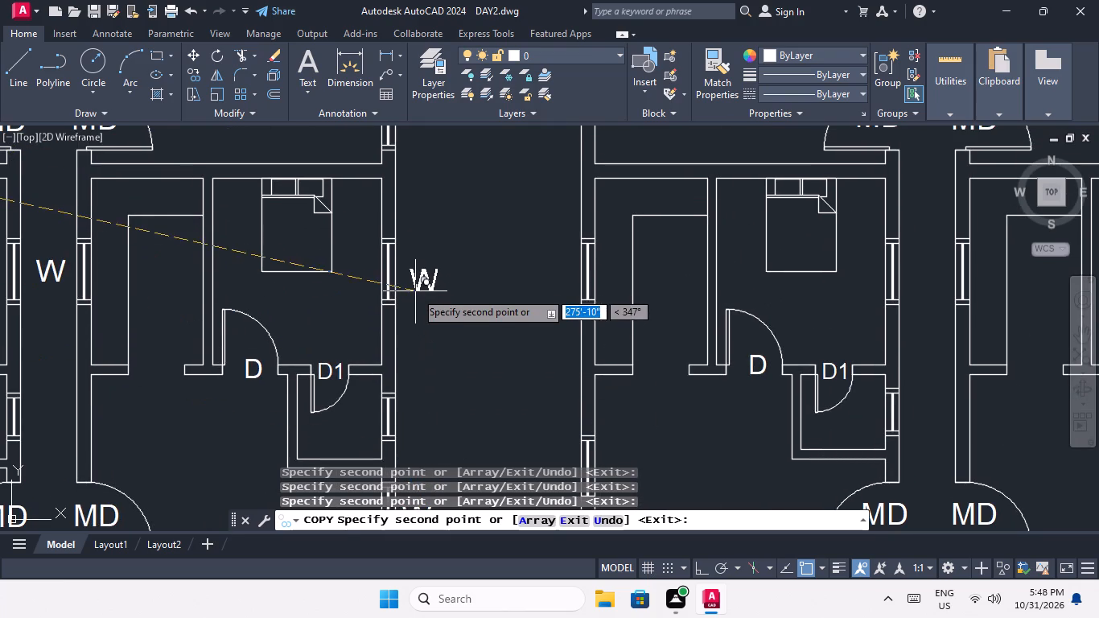
click(407, 286)
Place W copies outside the living hall and bedroom windows of this plan's two upper flats on the east wall.
middle_drag(436, 284, 451, 474)
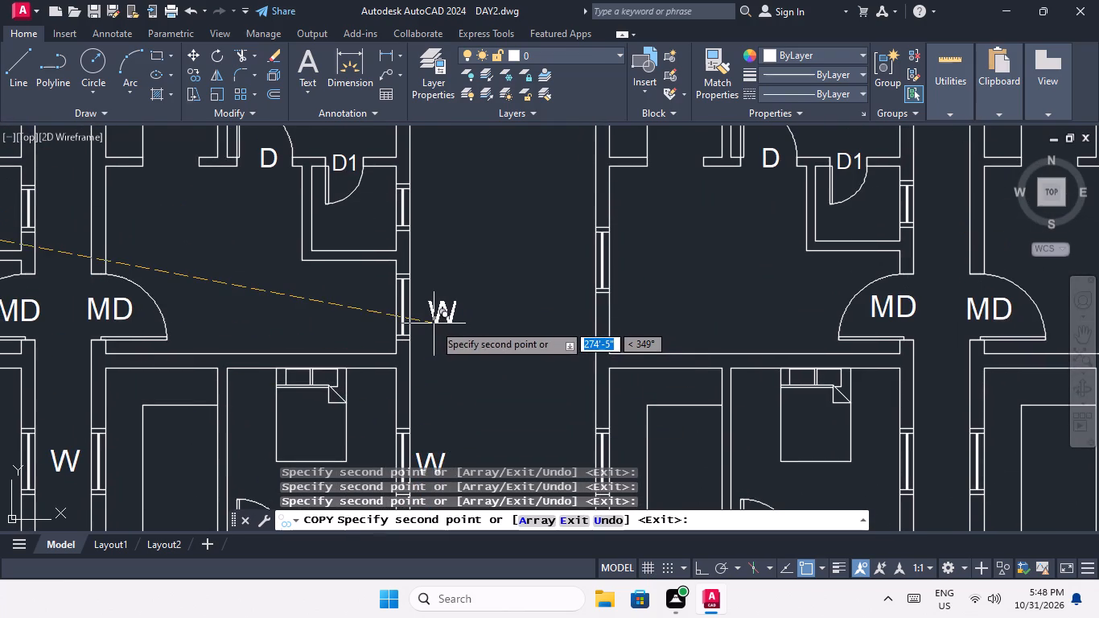
click(423, 322)
middle_drag(443, 300, 450, 443)
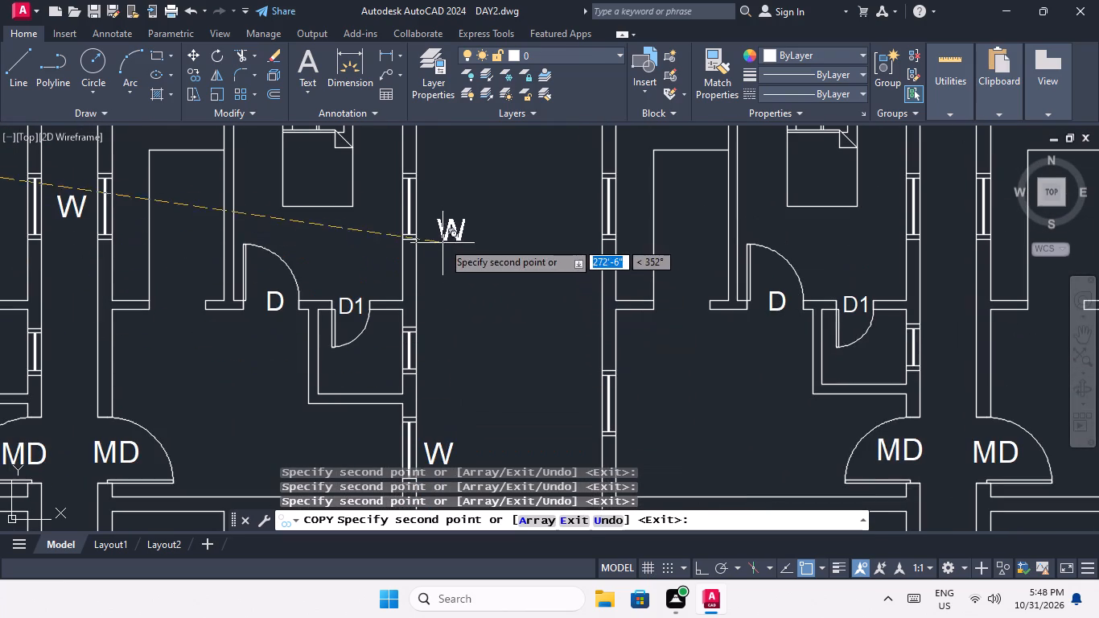
click(429, 216)
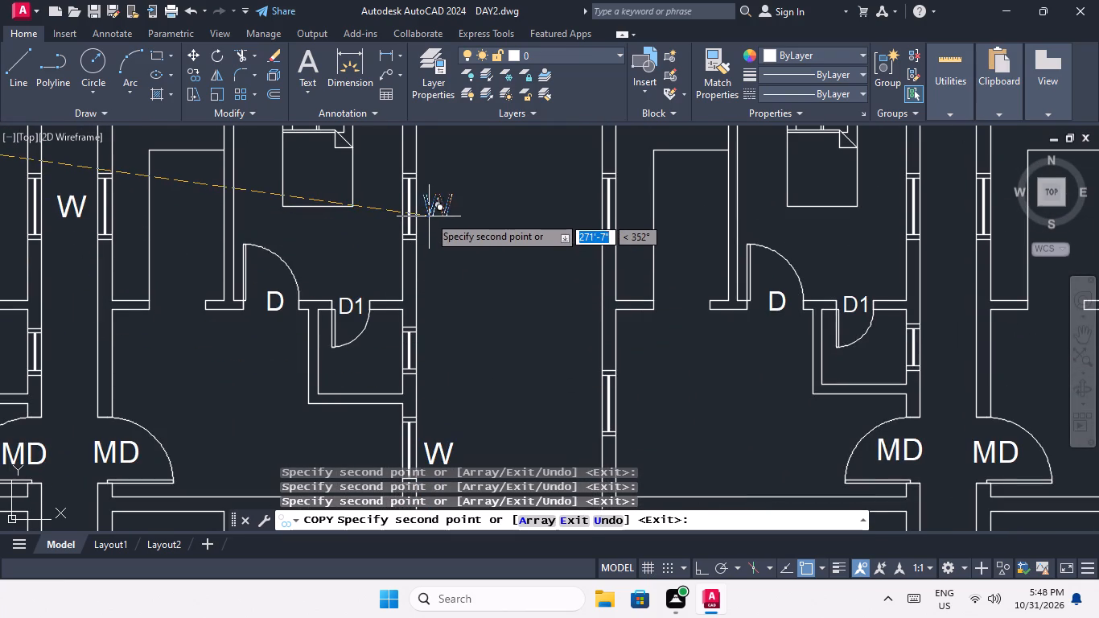
middle_drag(438, 249, 427, 512)
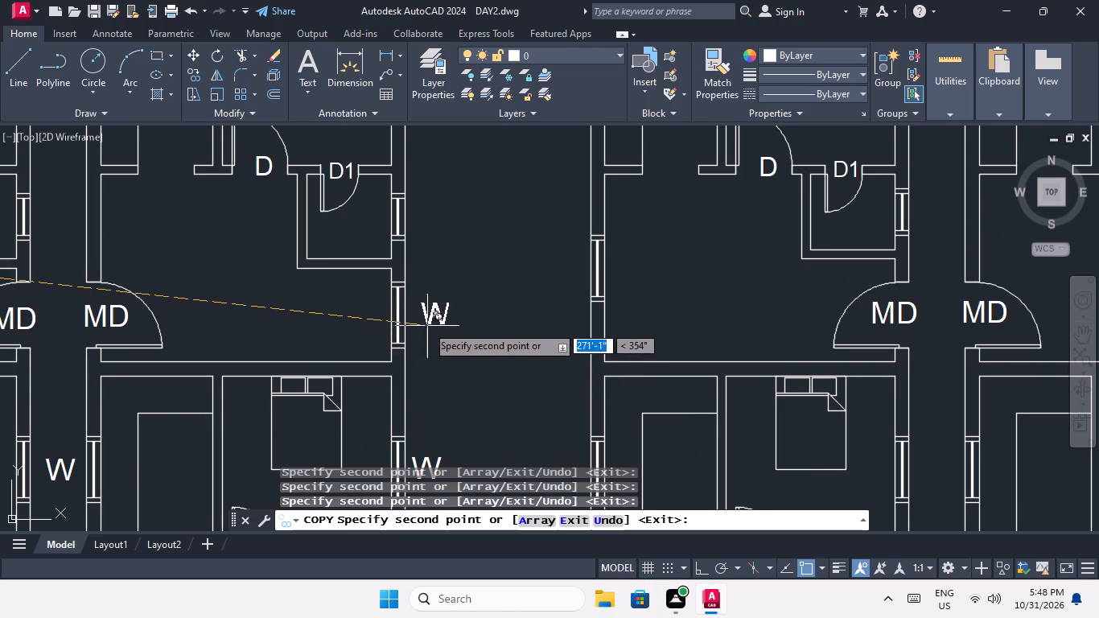
click(424, 323)
scroll(460, 241, down, 1)
middle_drag(461, 274, 450, 465)
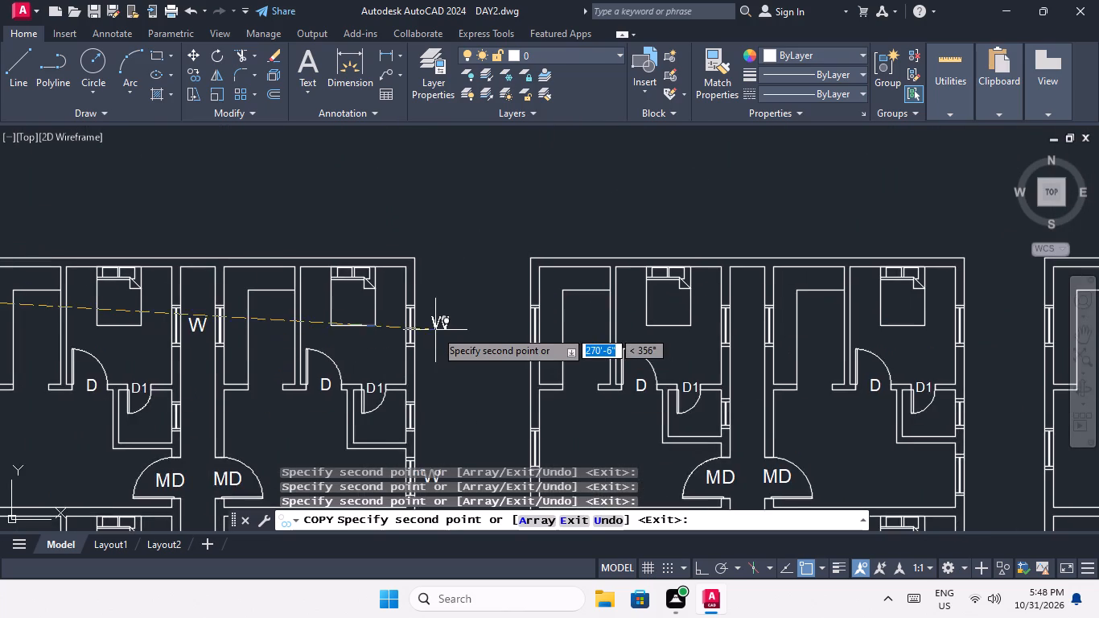
scroll(425, 335, up, 2)
click(420, 335)
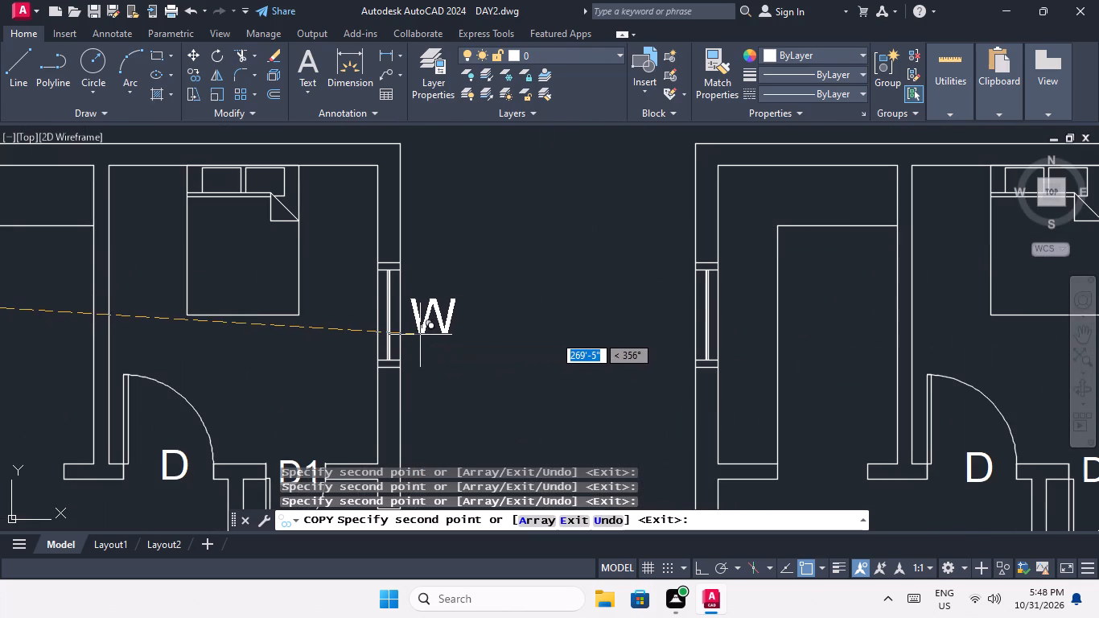
Place W copies outside the bedroom and living hall windows of the two upper flats on the next plan's west wall.
click(644, 340)
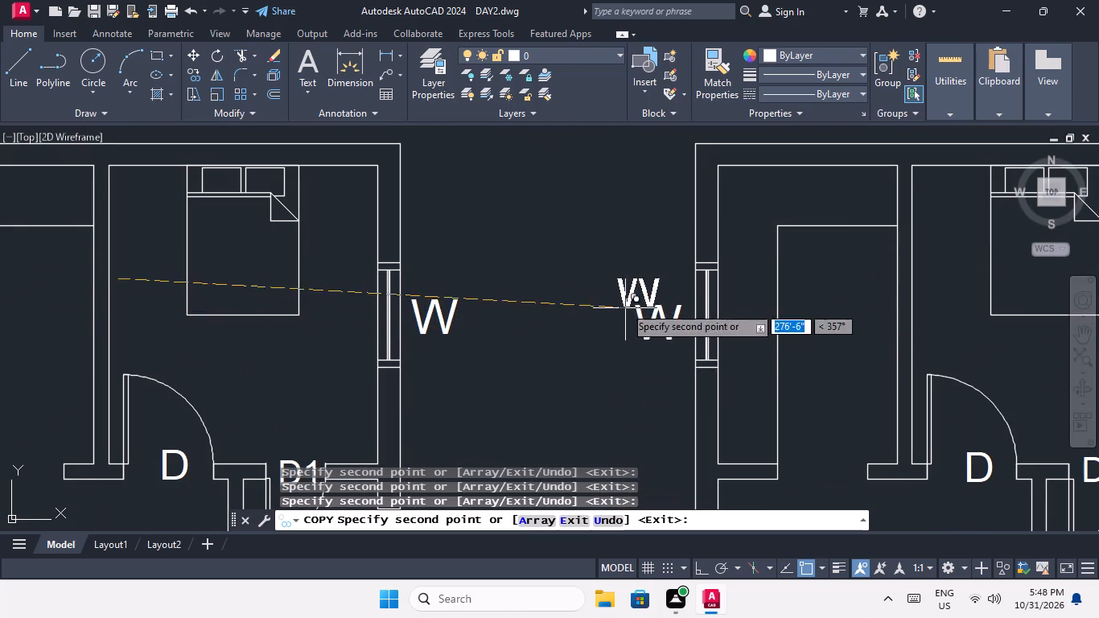
middle_drag(617, 387, 557, 296)
scroll(561, 234, down, 2)
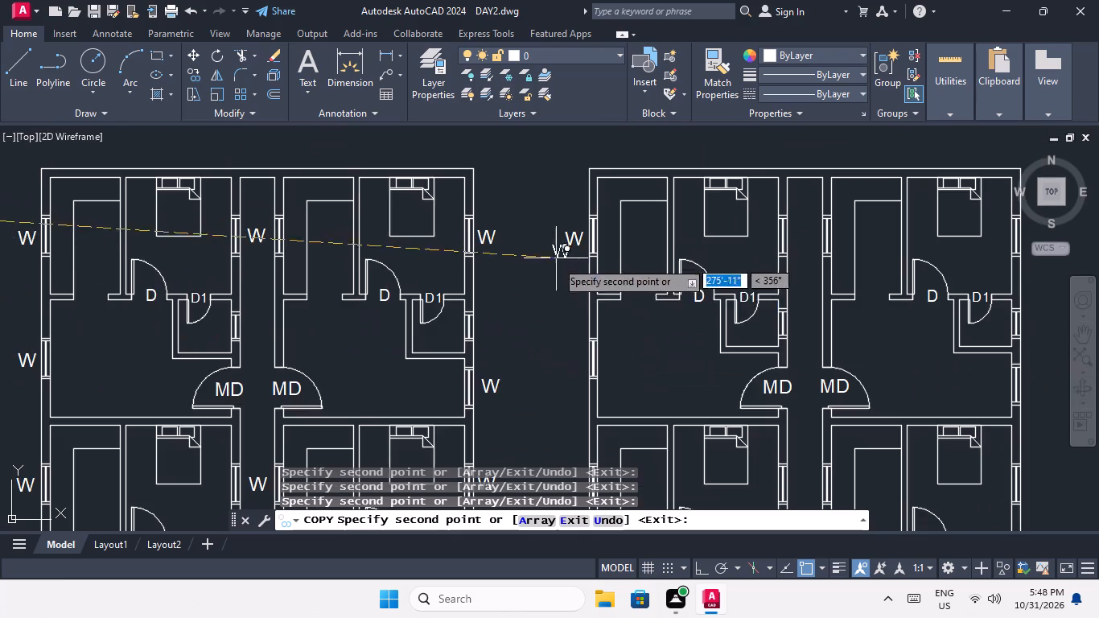
scroll(567, 373, up, 2)
click(567, 369)
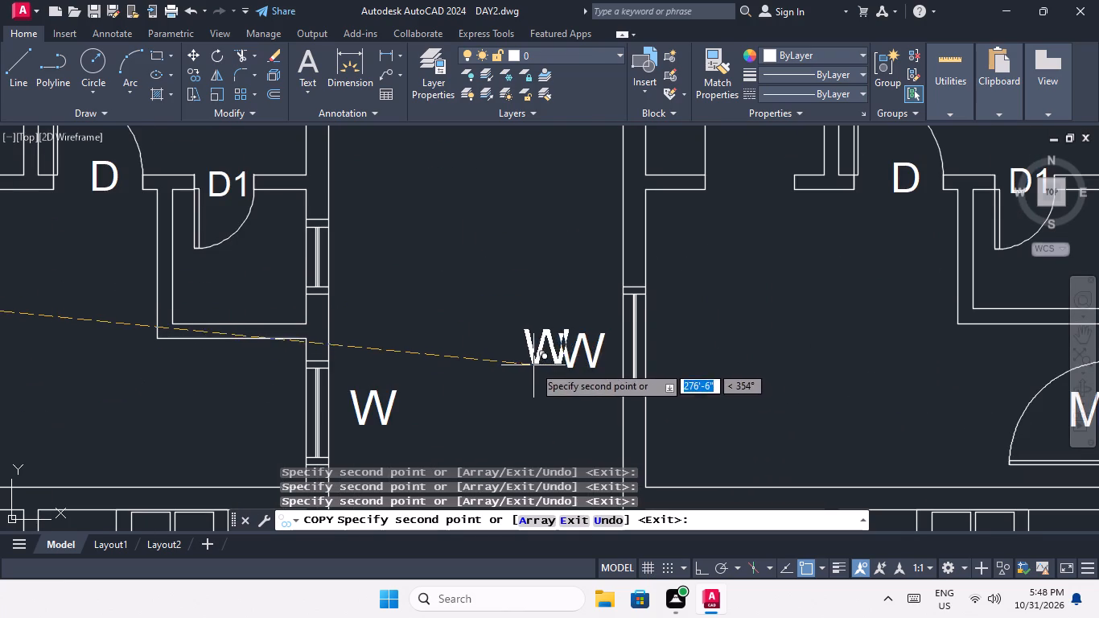
middle_drag(477, 322, 412, 236)
scroll(405, 230, down, 3)
scroll(426, 343, up, 3)
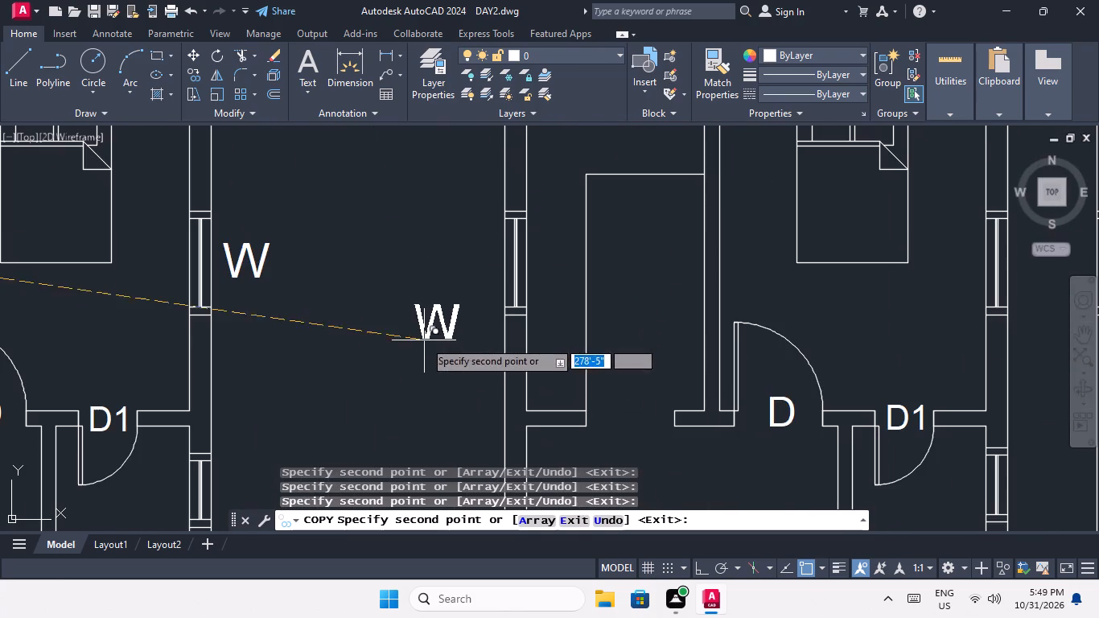
click(458, 288)
scroll(442, 253, down, 2)
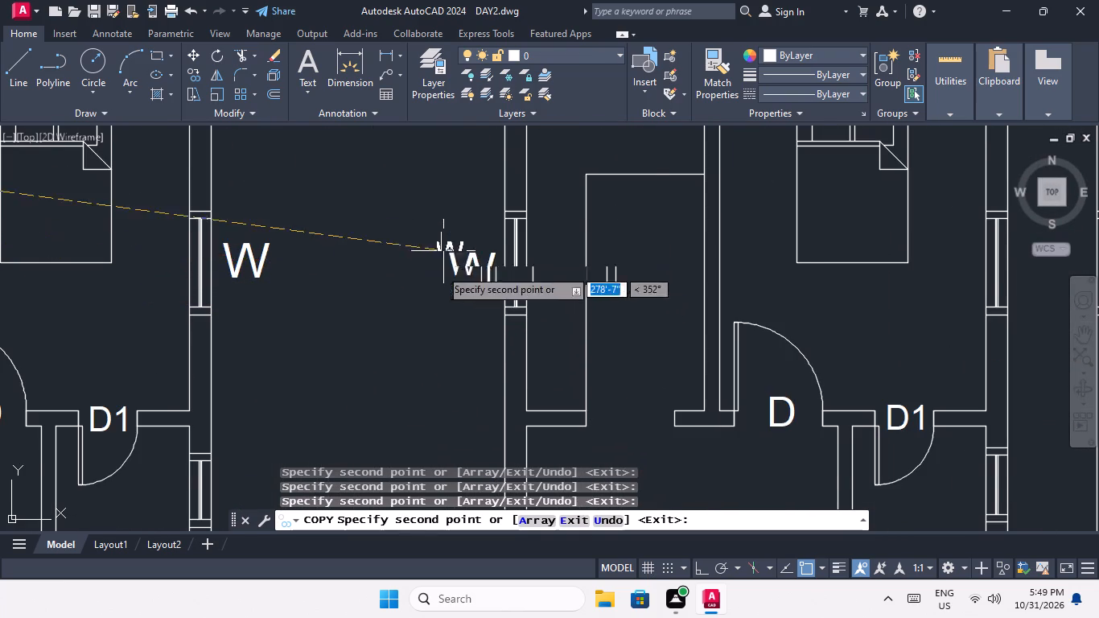
middle_drag(429, 330, 377, 185)
scroll(375, 254, up, 2)
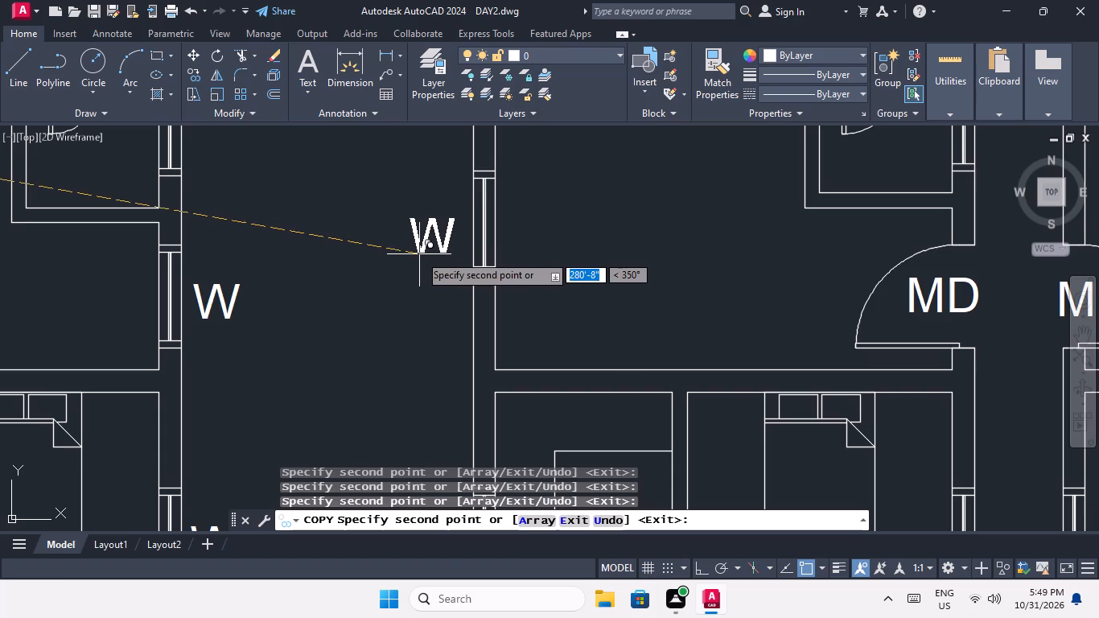
click(423, 246)
Place W copies outside the bedroom and living hall windows of the two lower flats on the same west wall.
scroll(420, 223, down, 3)
scroll(414, 328, up, 3)
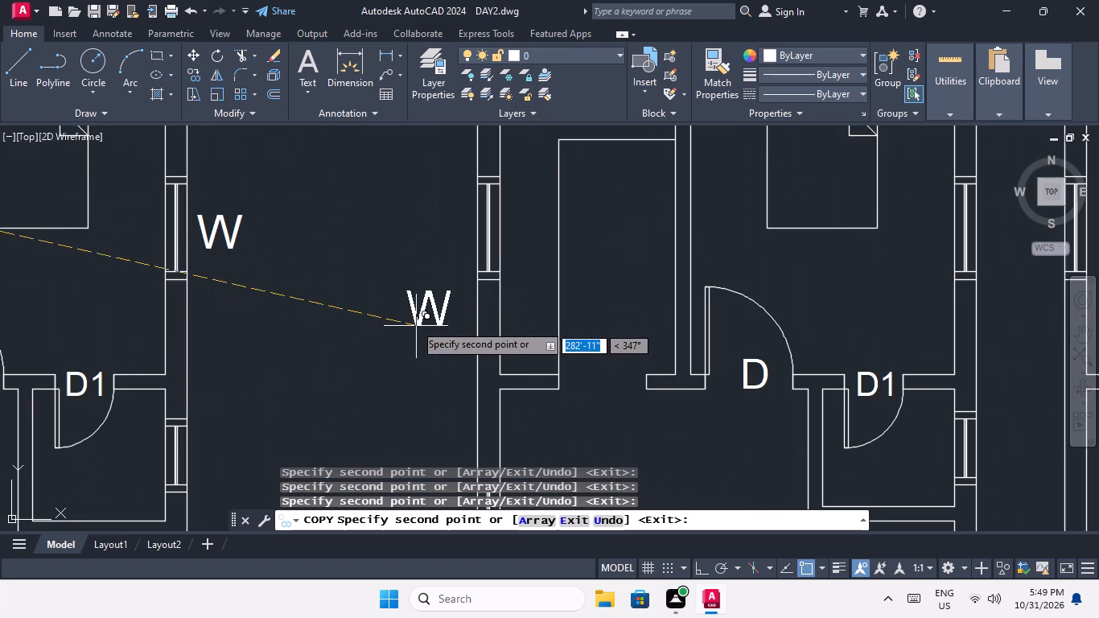
click(430, 252)
scroll(430, 227, down, 2)
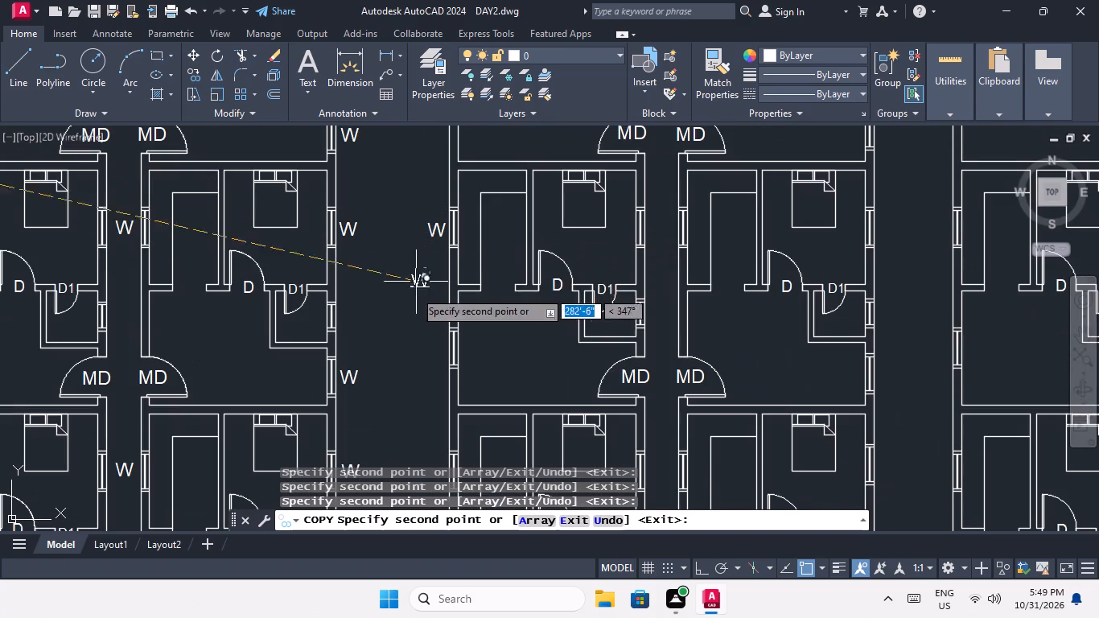
scroll(426, 356, up, 1)
click(430, 359)
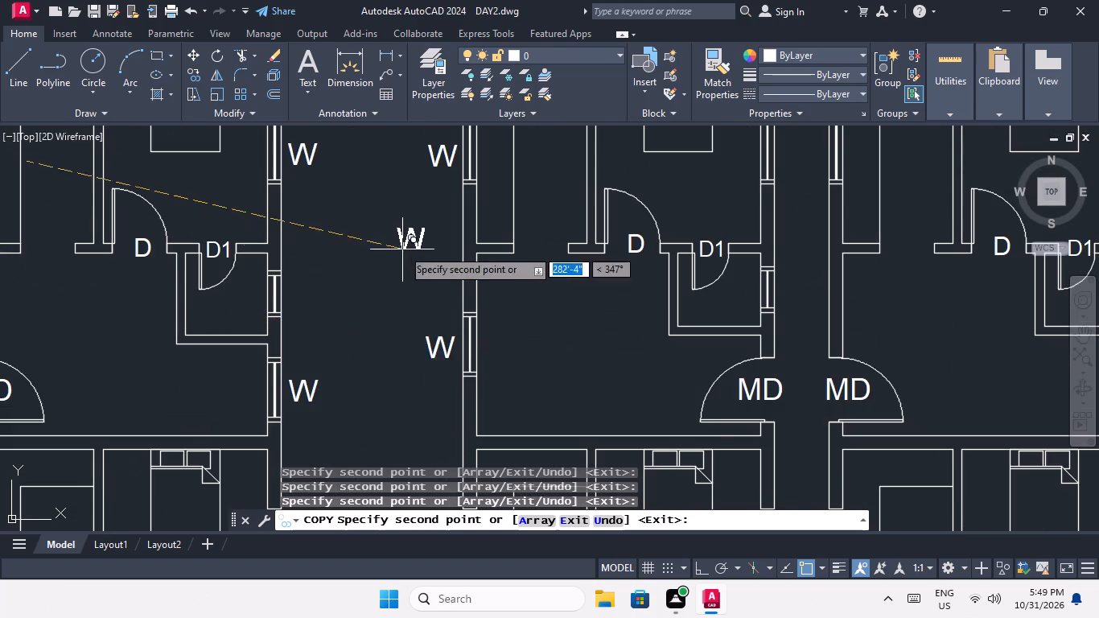
scroll(402, 249, down, 2)
scroll(403, 384, down, 1)
middle_drag(403, 384, 376, 305)
scroll(386, 303, up, 3)
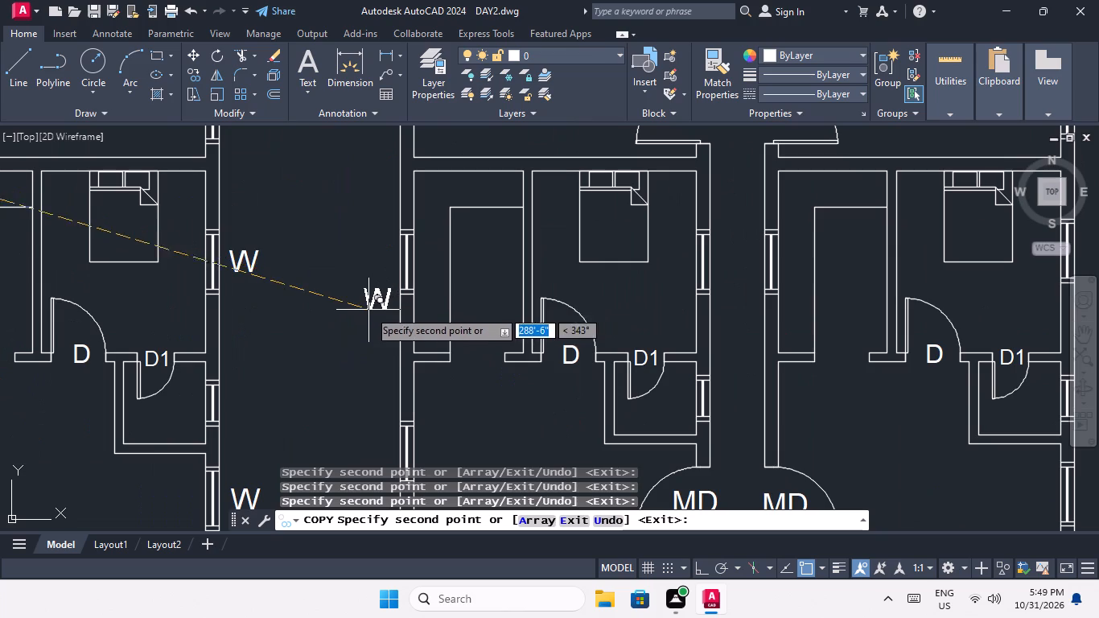
click(368, 278)
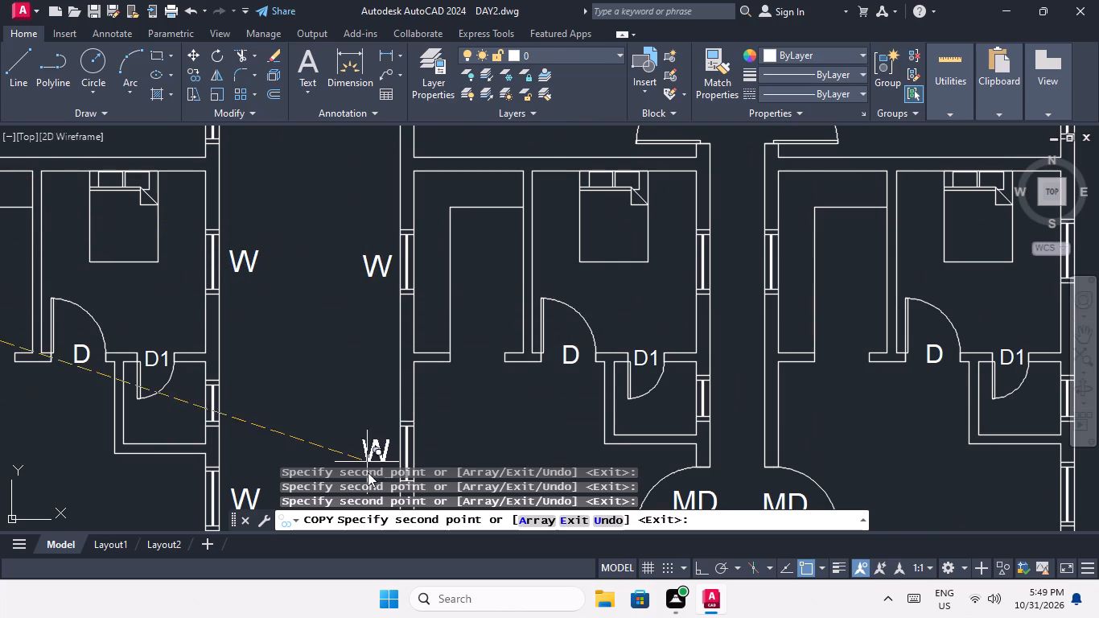
middle_drag(362, 417, 331, 286)
scroll(331, 286, up, 1)
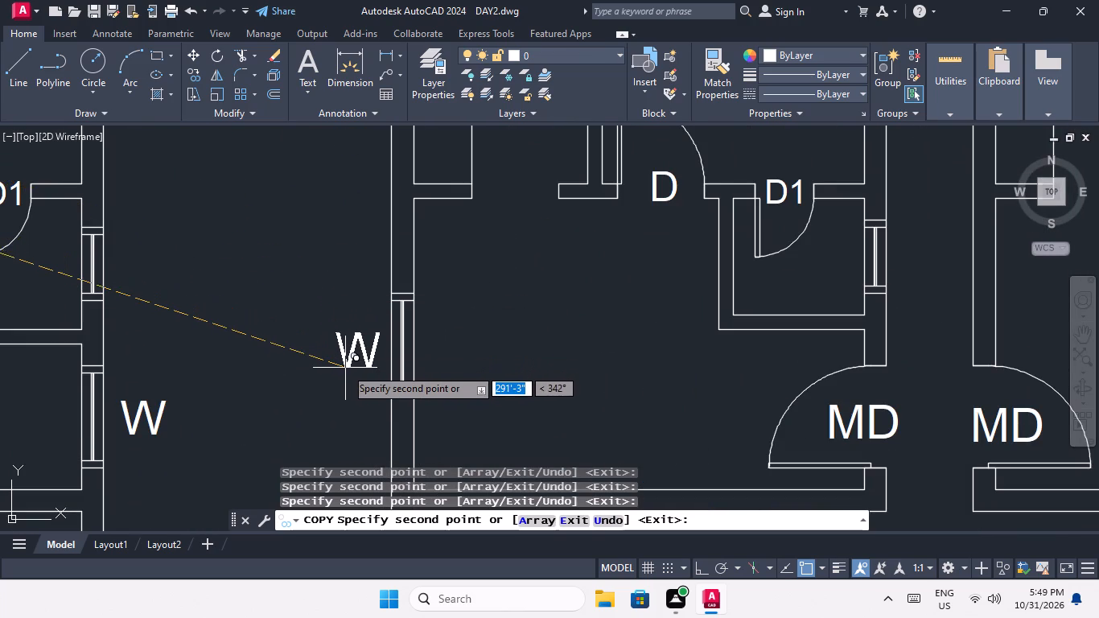
click(343, 362)
Place W copies in this plan's central corridor between the facing bedroom windows of the two lowest rows of flats.
scroll(323, 286, down, 2)
scroll(364, 348, down, 2)
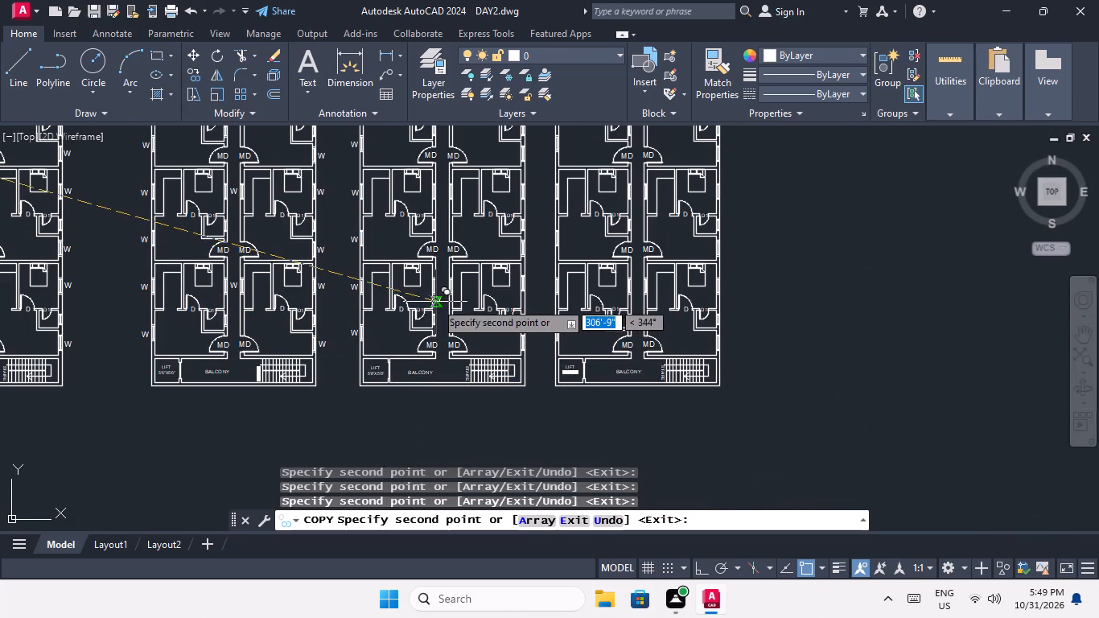
scroll(438, 299, up, 3)
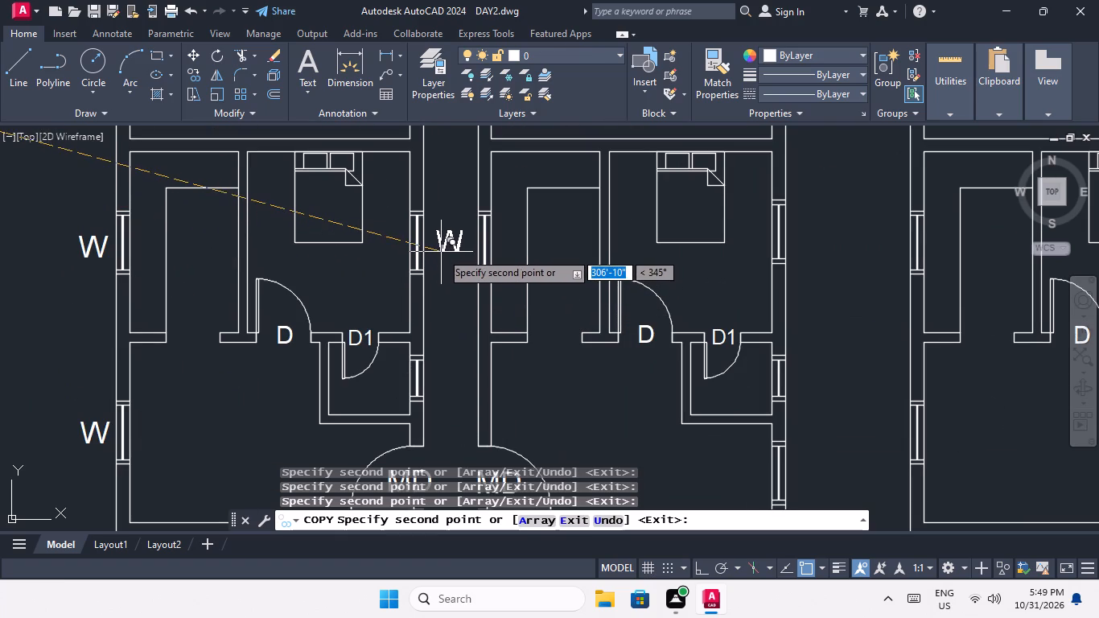
click(441, 252)
scroll(454, 194, down, 1)
middle_drag(455, 208, 444, 402)
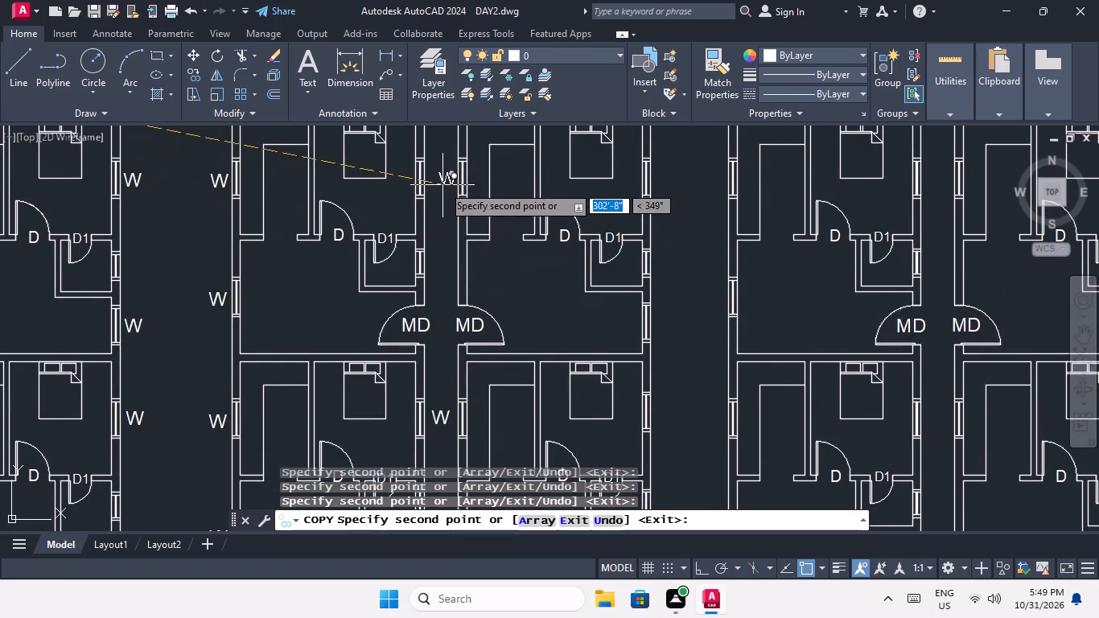
scroll(437, 180, up, 2)
click(437, 185)
Place W copies in the central corridor between the facing bedroom windows of the two upper rows of flats.
scroll(438, 193, down, 2)
middle_drag(438, 245, 430, 484)
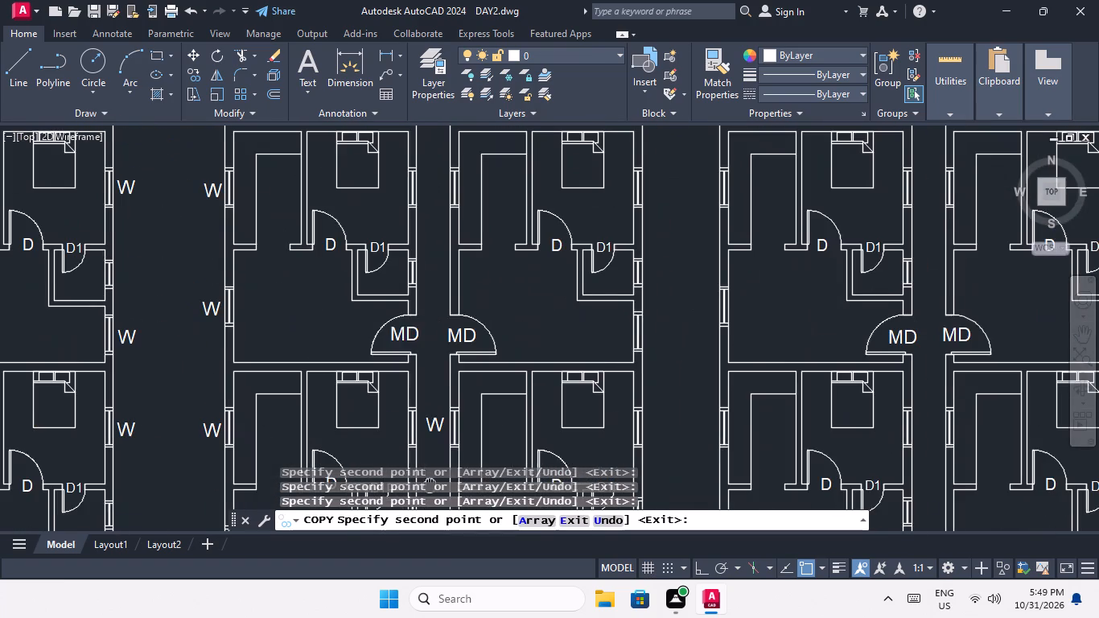
middle_drag(430, 484, 430, 484)
scroll(427, 185, up, 2)
click(425, 202)
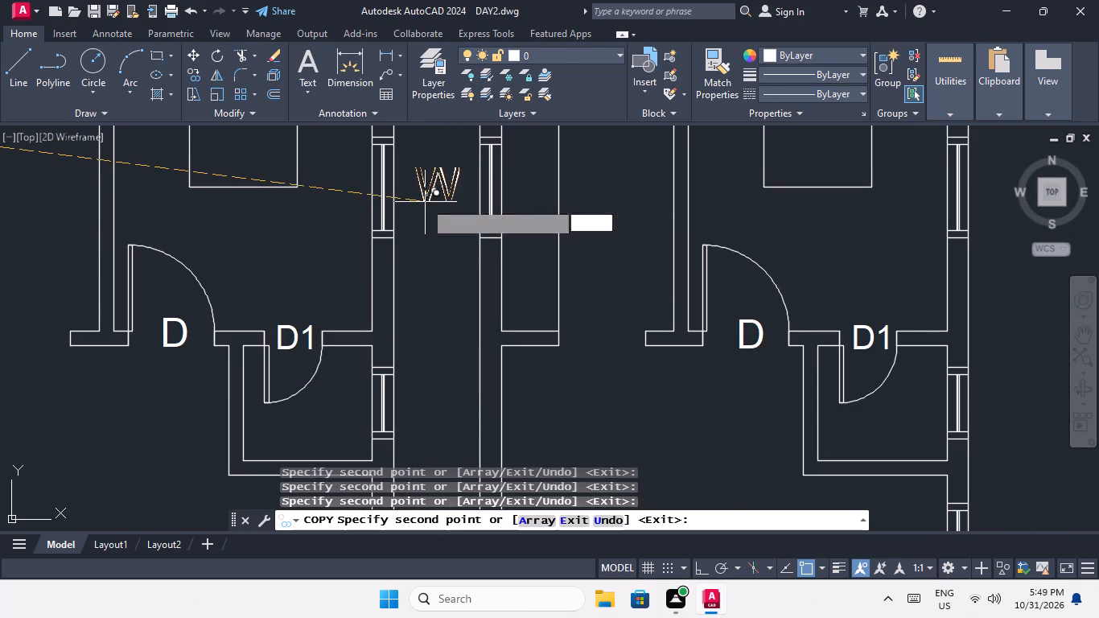
middle_drag(429, 254, 412, 501)
scroll(403, 239, down, 2)
middle_drag(405, 251, 397, 471)
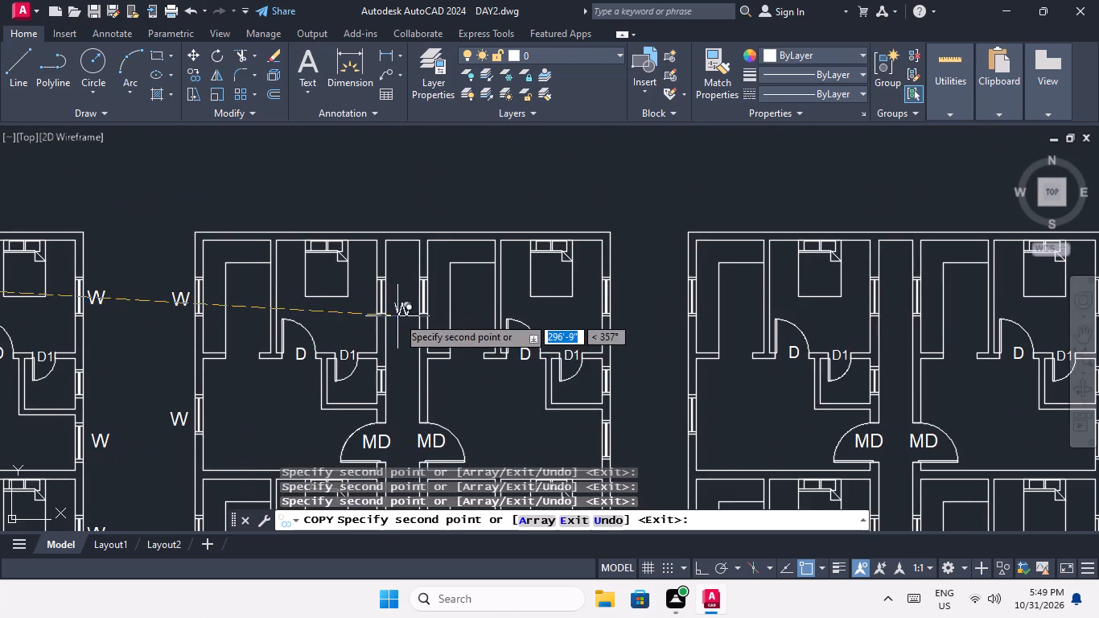
scroll(397, 312, up, 3)
click(390, 286)
Place W copies outside the bedroom and living hall windows of this plan's two upper flats on the east wall.
scroll(424, 241, down, 3)
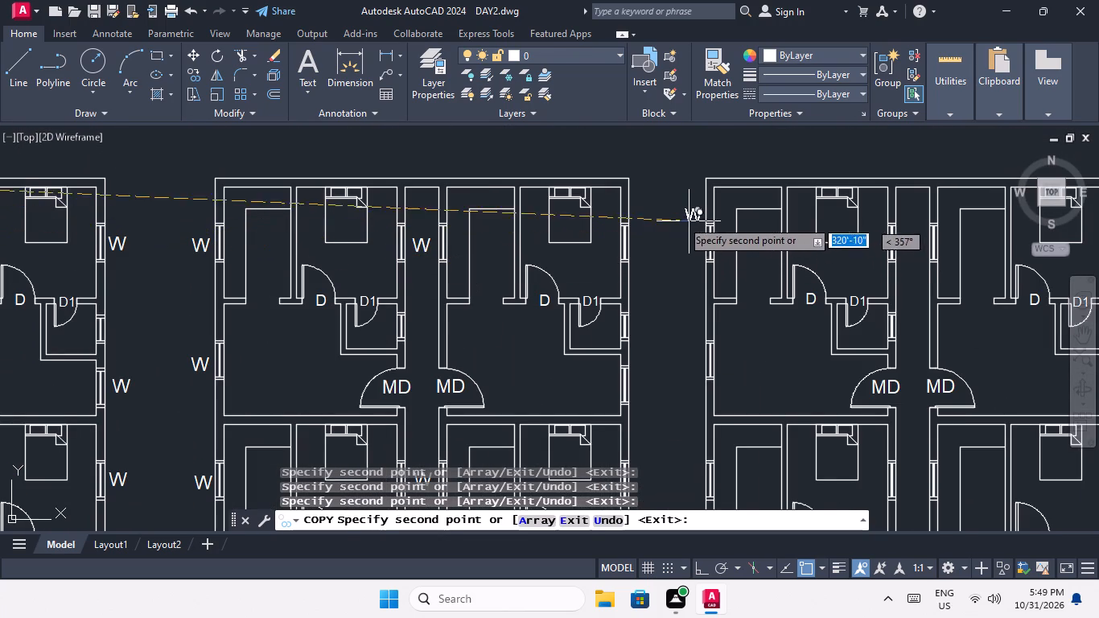
scroll(694, 210, down, 1)
middle_drag(686, 240, 463, 244)
scroll(463, 259, up, 2)
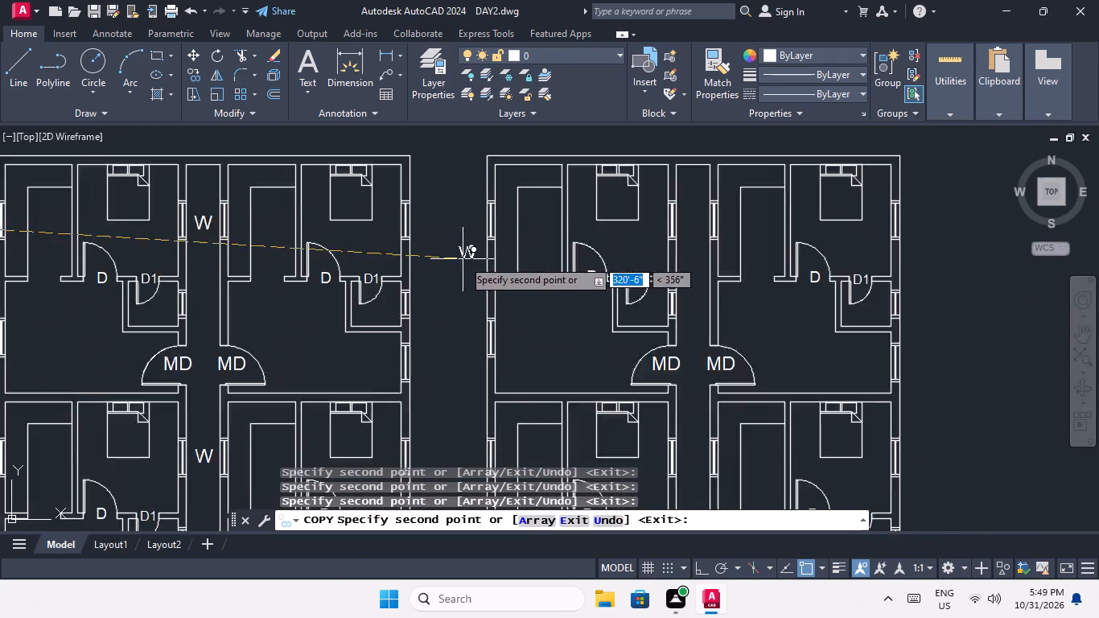
click(396, 203)
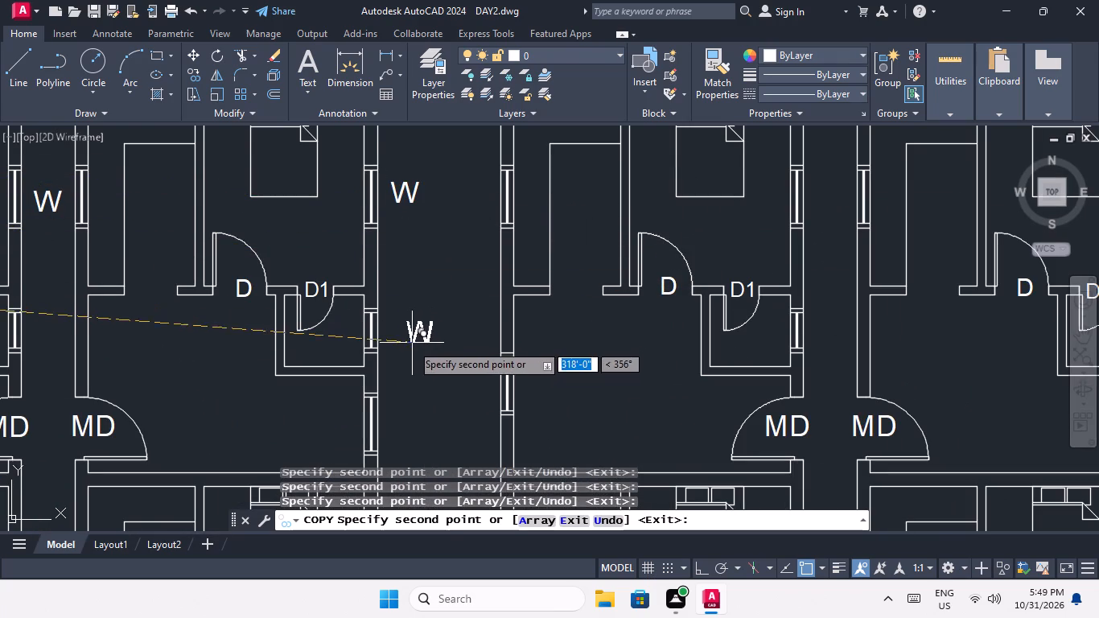
middle_drag(398, 352, 377, 173)
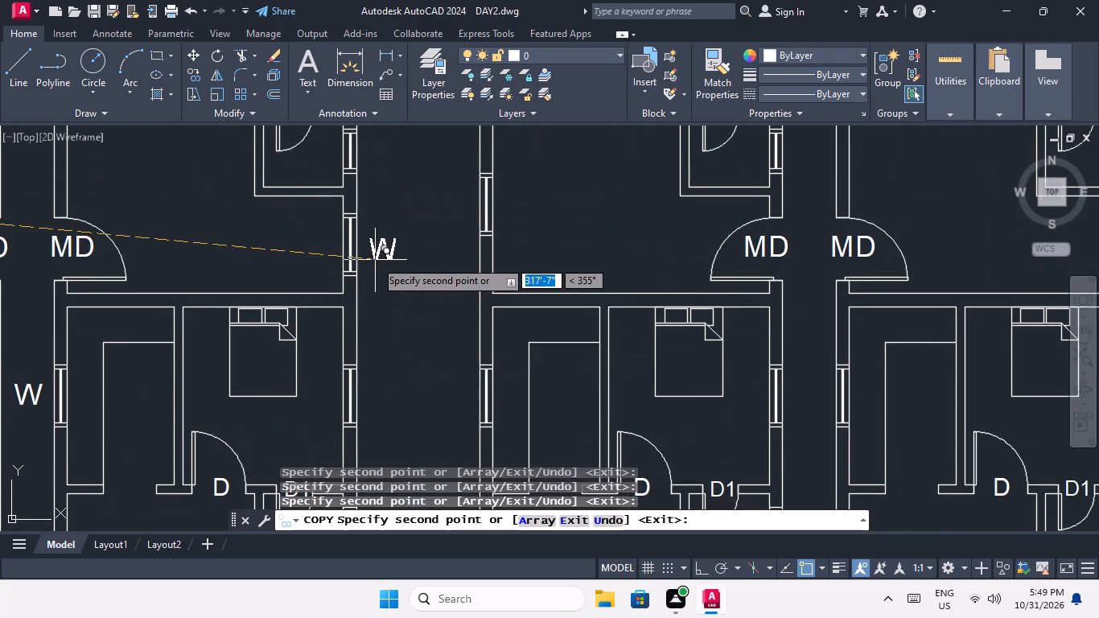
click(373, 257)
click(370, 406)
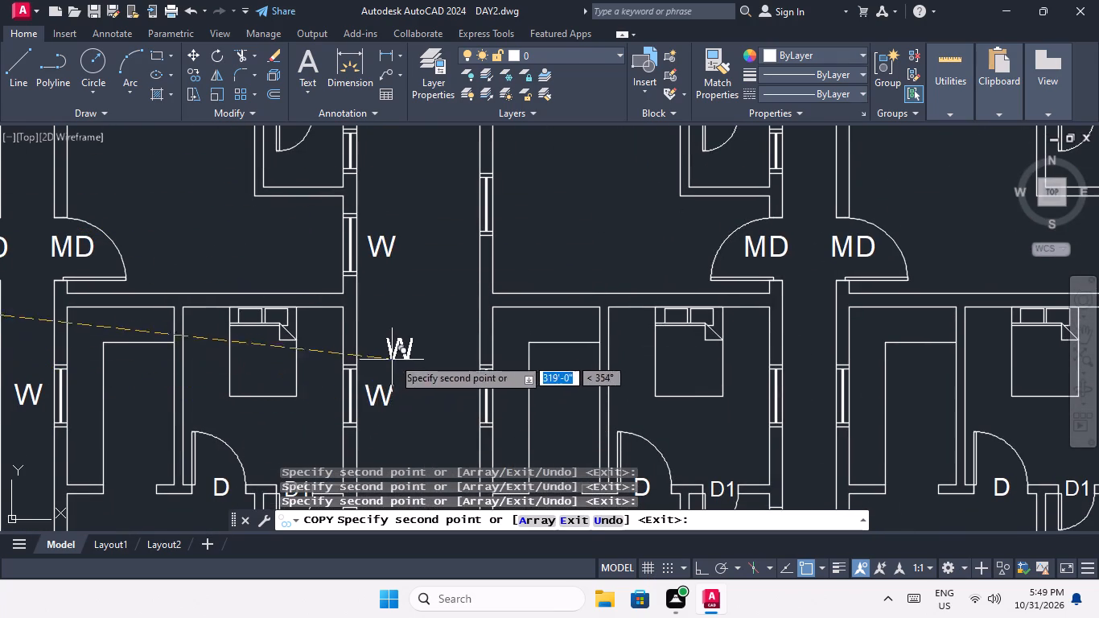
middle_drag(396, 355, 382, 239)
scroll(375, 257, down, 2)
scroll(368, 342, up, 2)
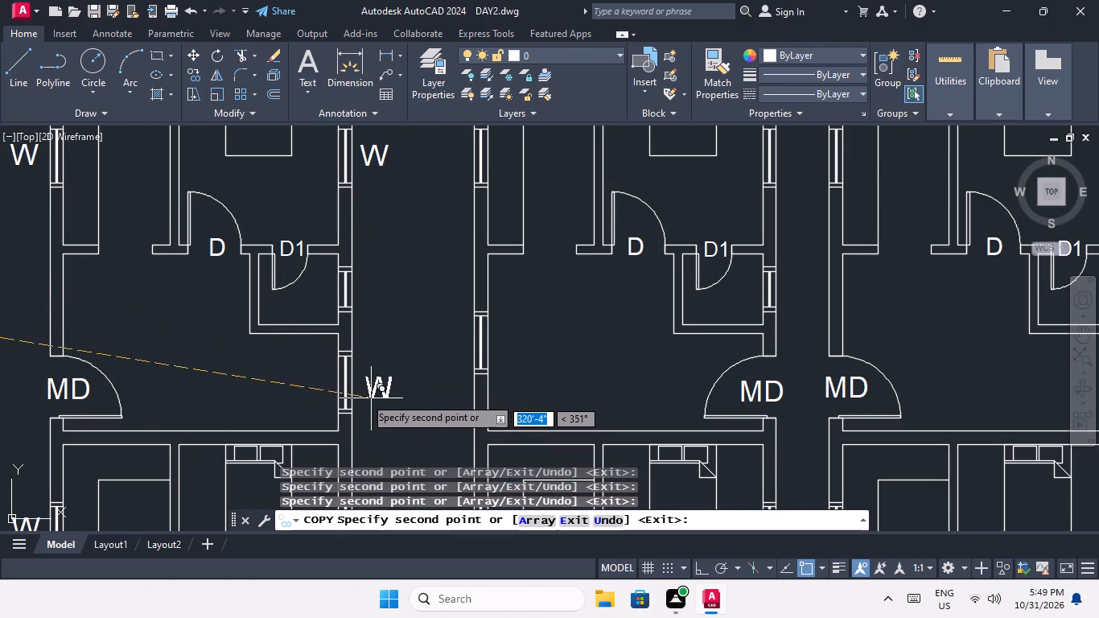
drag(369, 394, 372, 387)
Place W copies outside the bedroom and living hall windows of the two lower flats on the east wall.
middle_drag(370, 302, 370, 111)
scroll(370, 271, down, 1)
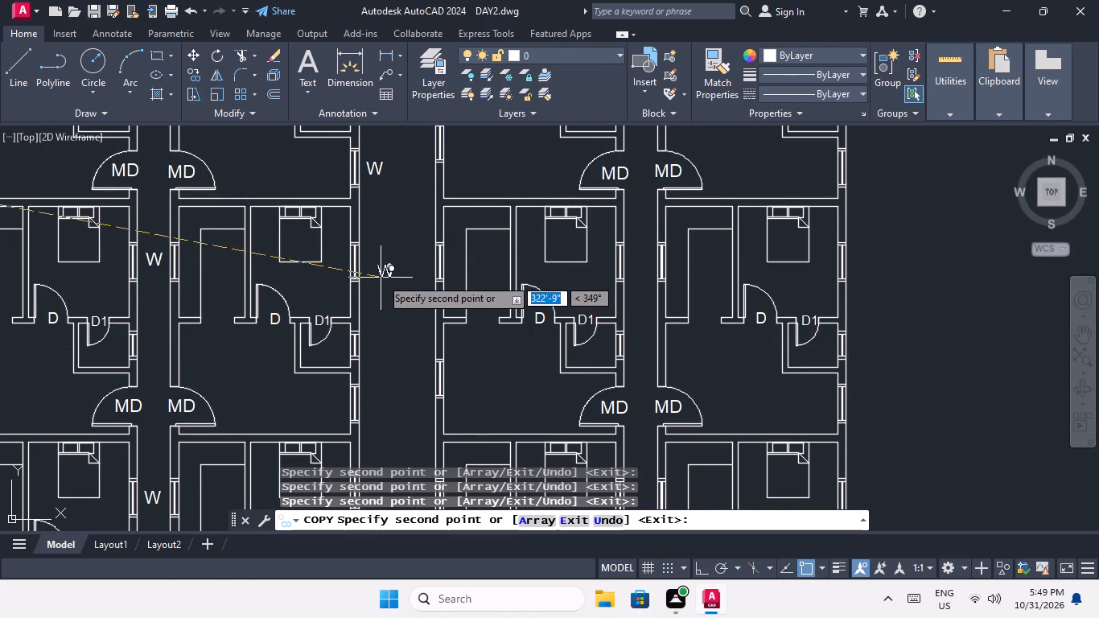
click(370, 265)
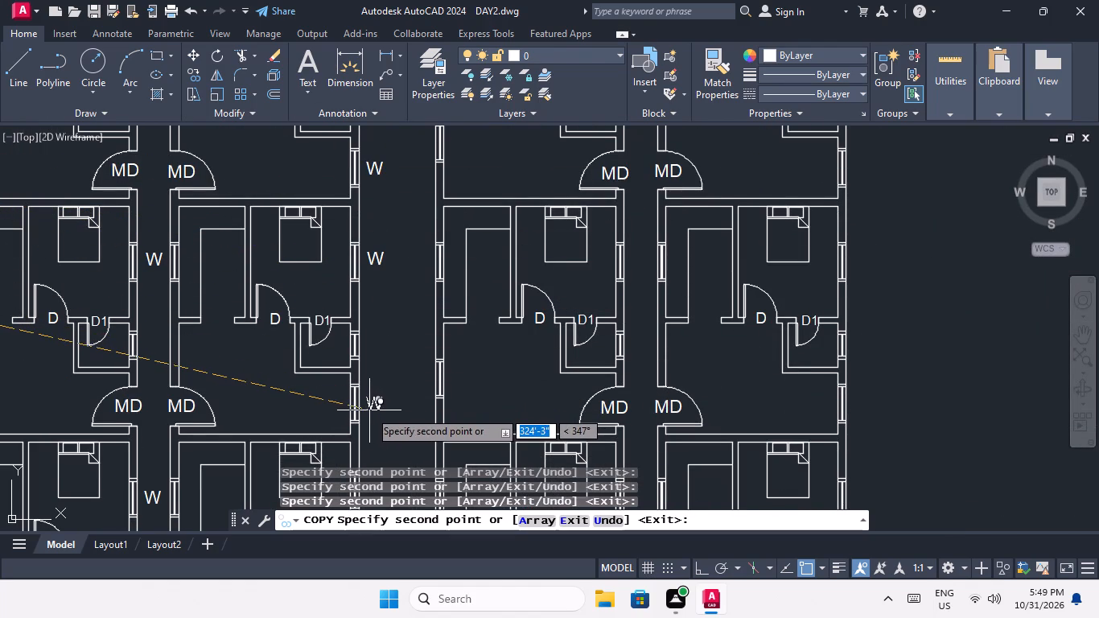
click(369, 410)
middle_drag(387, 351, 385, 165)
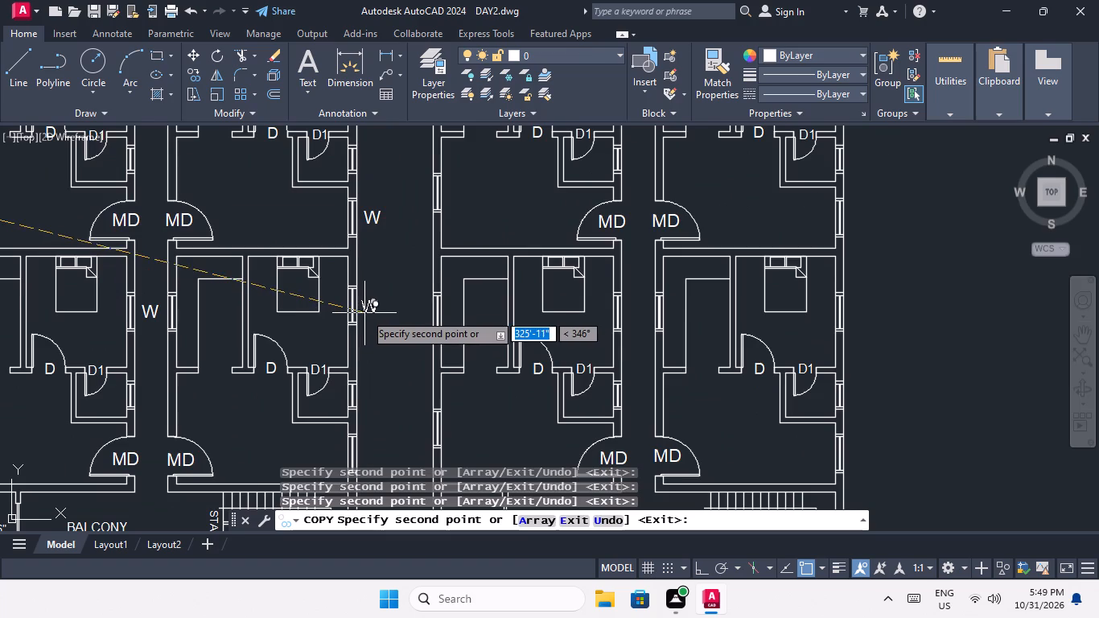
scroll(364, 314, up, 2)
click(364, 310)
scroll(367, 230, down, 3)
scroll(367, 326, up, 3)
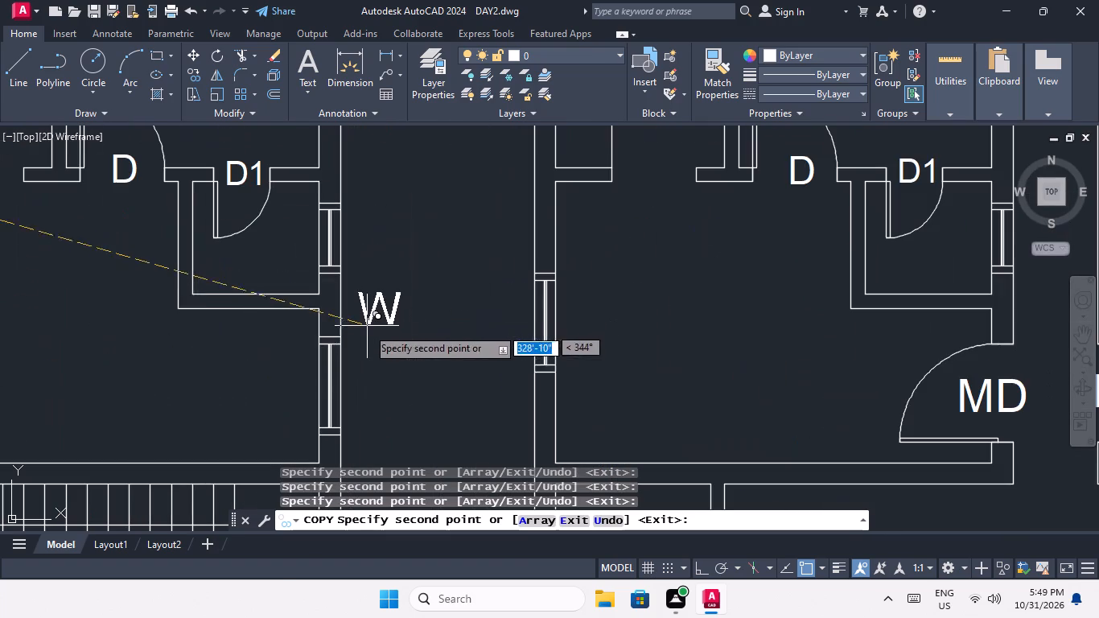
click(361, 403)
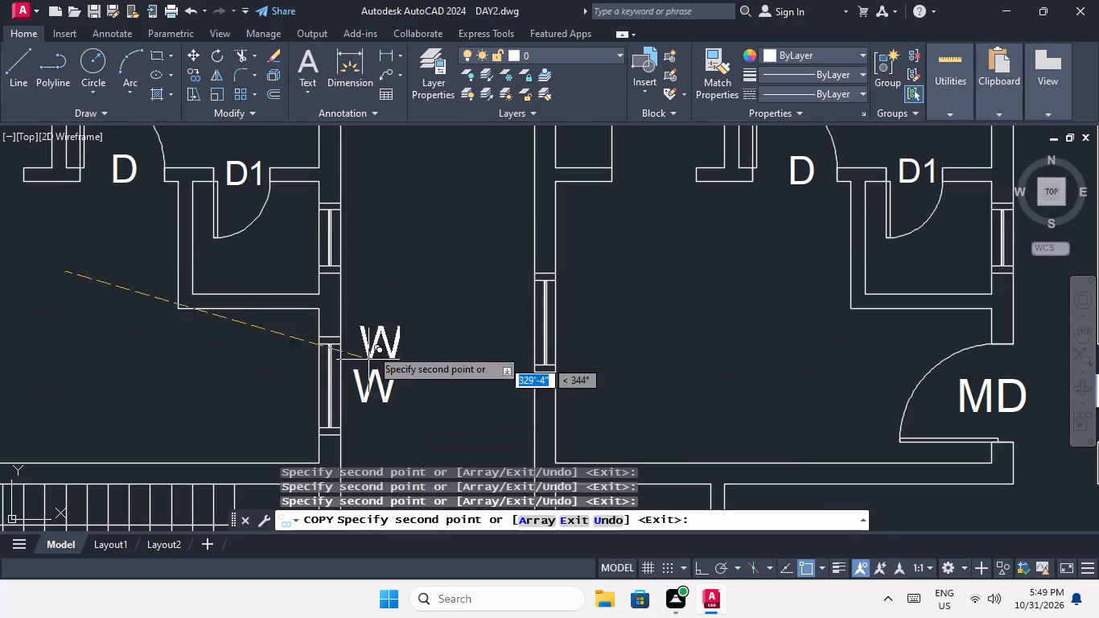
Place W copies outside the living hall and bedroom windows of the lowest flat on the next plan's west wall.
scroll(378, 289, down, 3)
scroll(401, 302, up, 3)
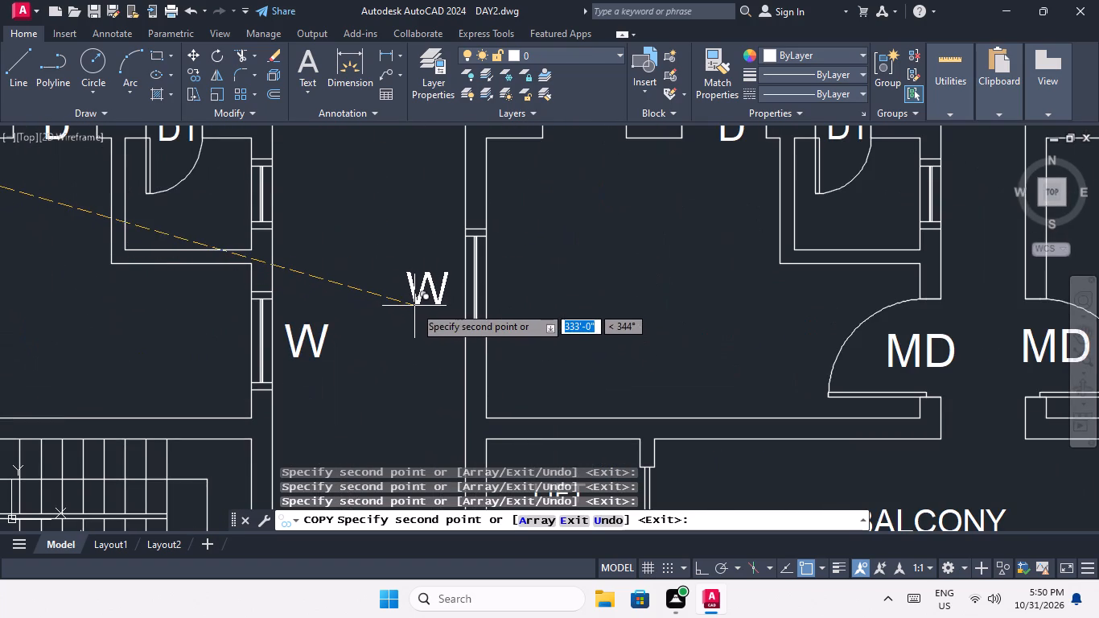
click(414, 306)
middle_drag(411, 250, 407, 365)
scroll(408, 352, down, 1)
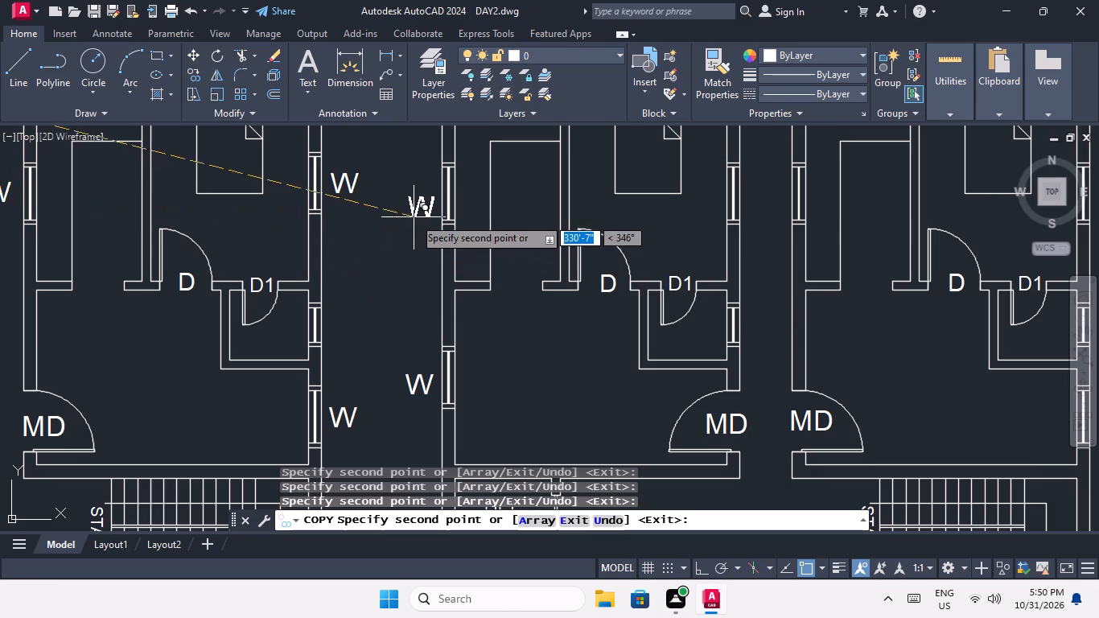
click(414, 204)
Place W copies outside the living hall and bedroom windows of the second flat from the bottom on the west wall.
scroll(414, 177, down, 1)
middle_drag(412, 237, 410, 266)
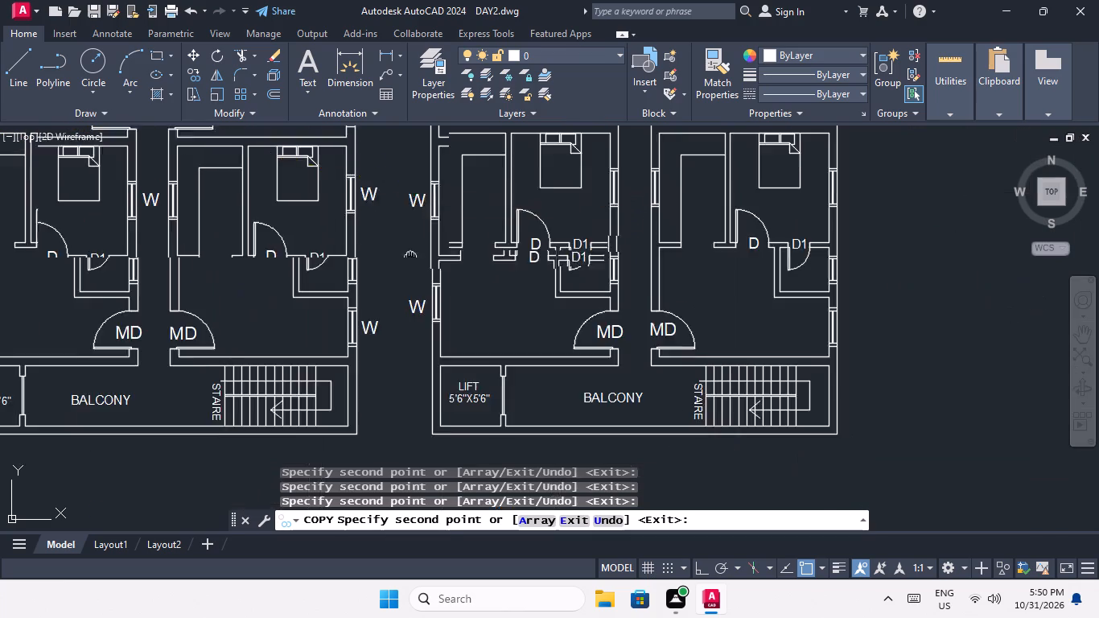
middle_drag(410, 266, 390, 396)
scroll(385, 222, up, 2)
click(404, 254)
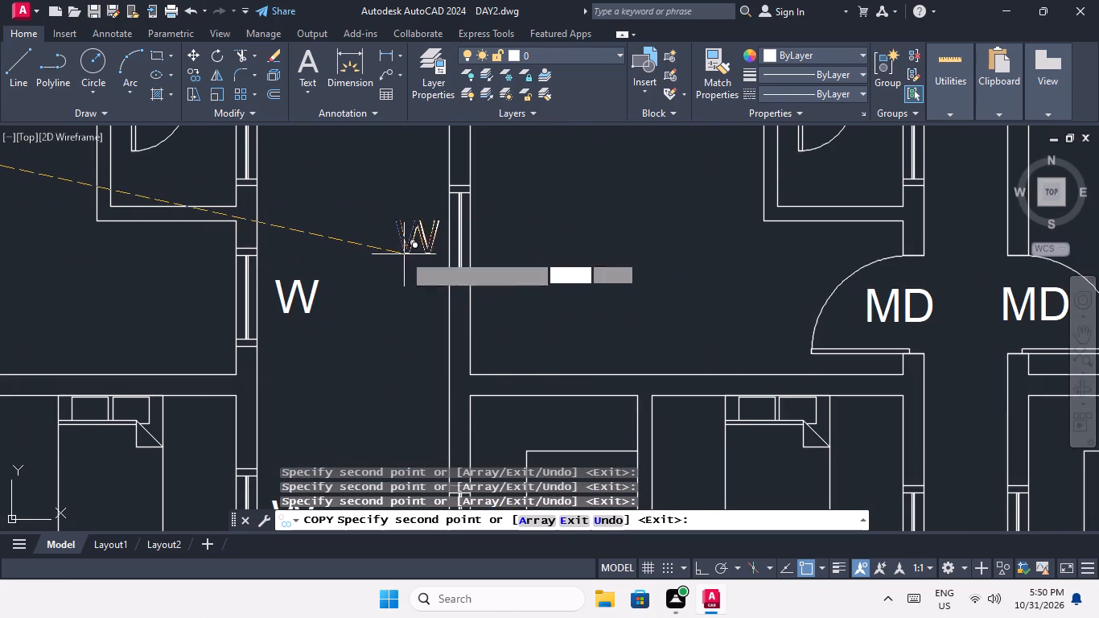
middle_drag(400, 205, 399, 358)
scroll(399, 354, down, 1)
scroll(401, 209, up, 1)
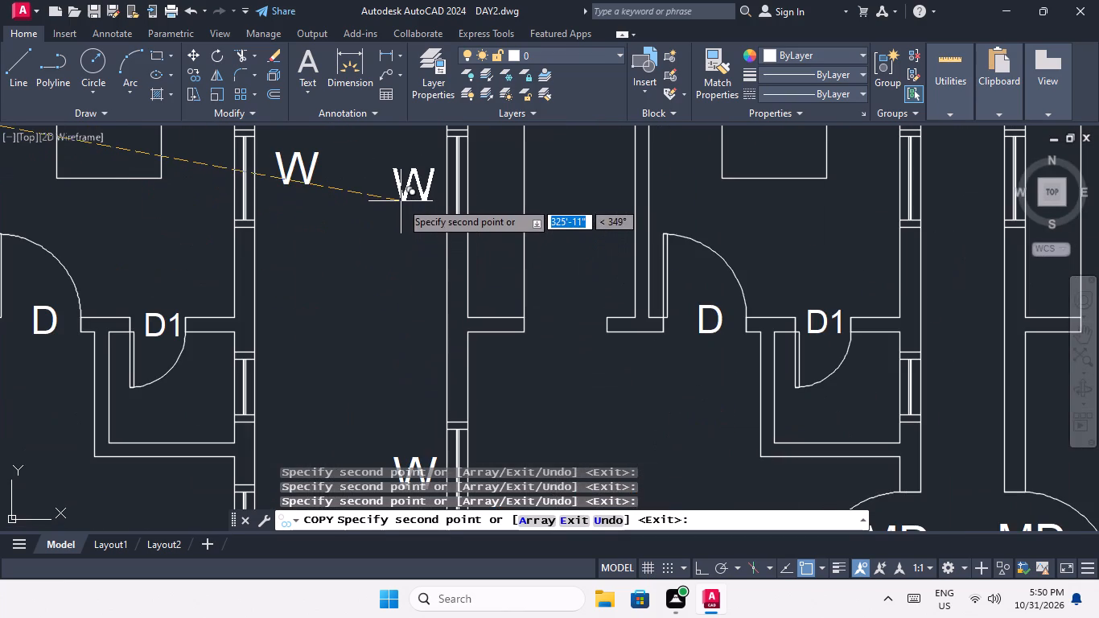
click(401, 200)
Place W copies outside the living hall and bedroom windows of the third flat from the bottom on the west wall.
scroll(393, 213, down, 1)
middle_drag(390, 280, 377, 441)
scroll(382, 390, down, 1)
scroll(369, 286, up, 2)
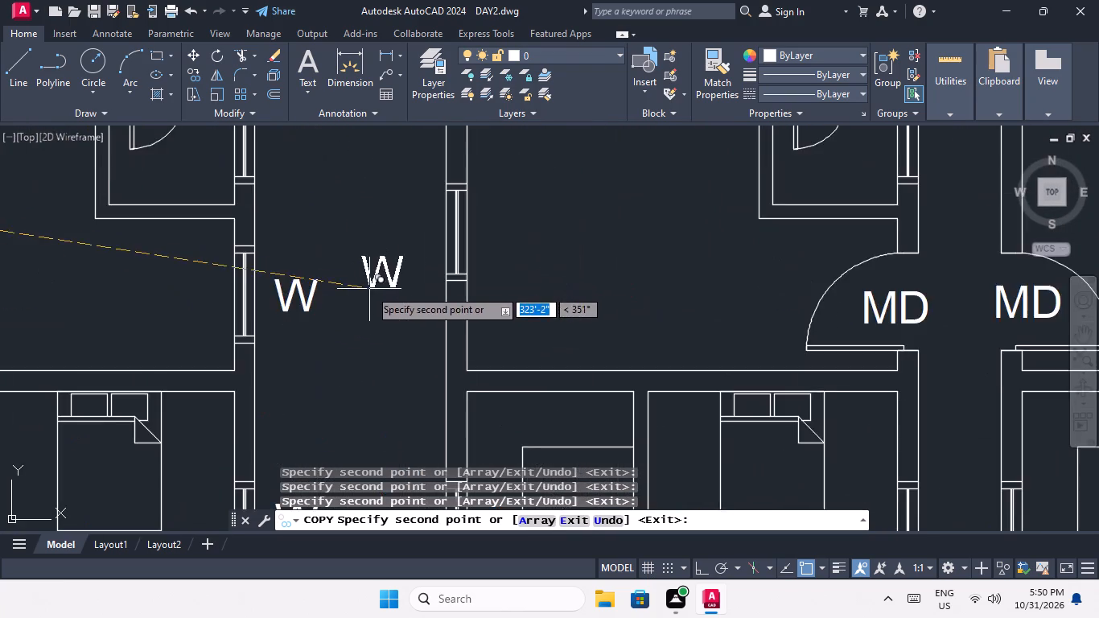
click(398, 256)
scroll(394, 238, down, 1)
middle_drag(394, 259, 385, 399)
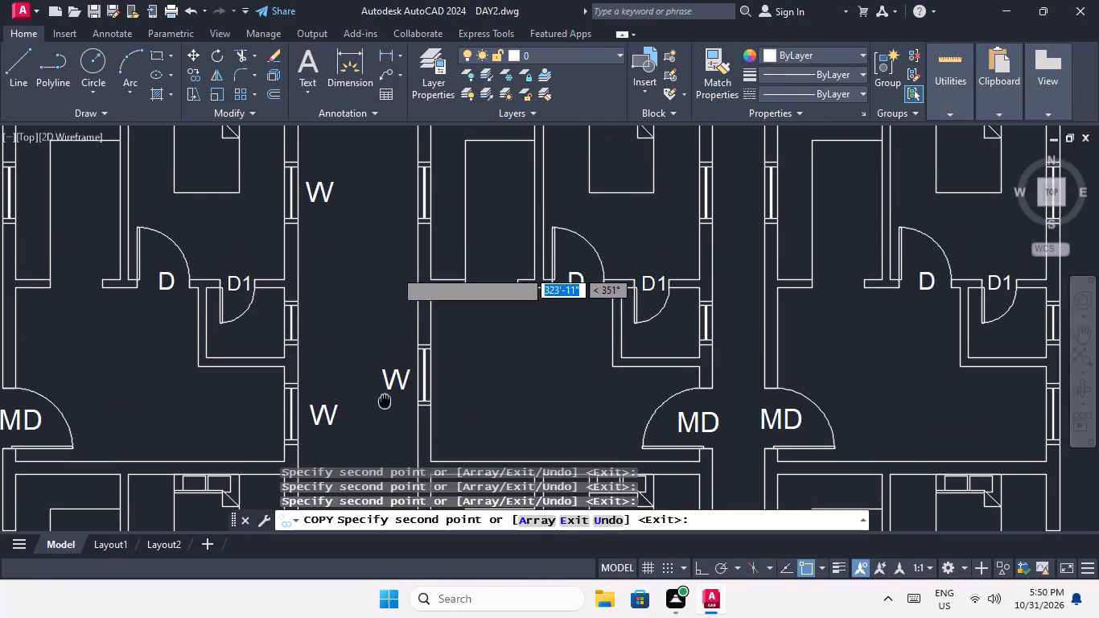
middle_drag(385, 399, 385, 398)
scroll(378, 204, up, 2)
scroll(397, 217, down, 1)
middle_drag(397, 241, 382, 346)
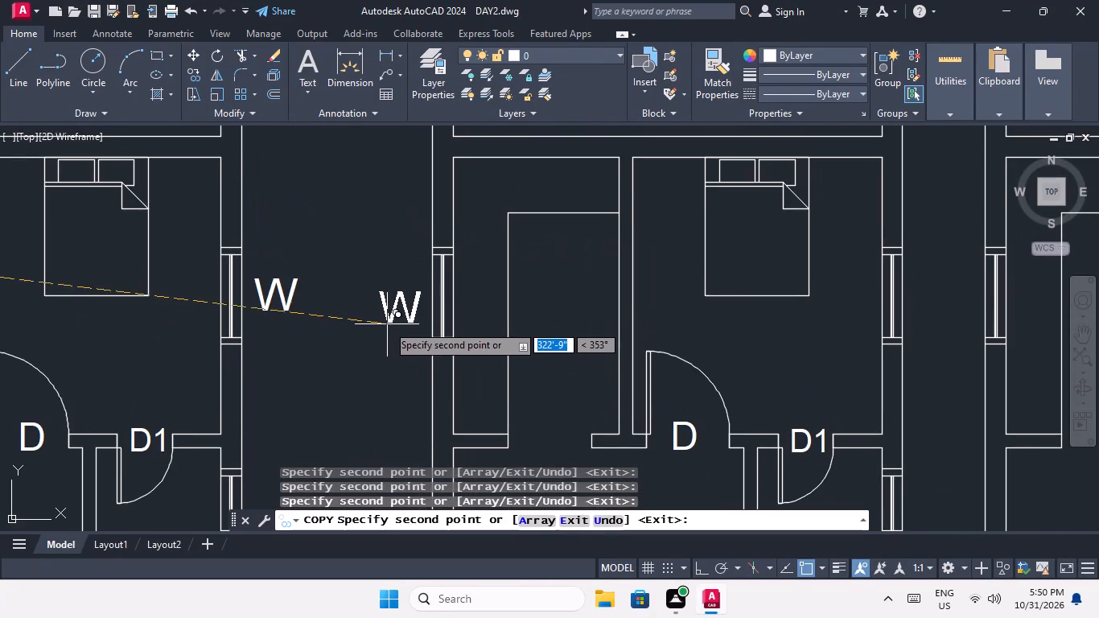
click(389, 317)
Place W copies outside the living hall and bedroom windows of the top flat on this plan's west wall.
scroll(381, 257, down, 2)
middle_drag(380, 276, 364, 402)
scroll(361, 291, up, 2)
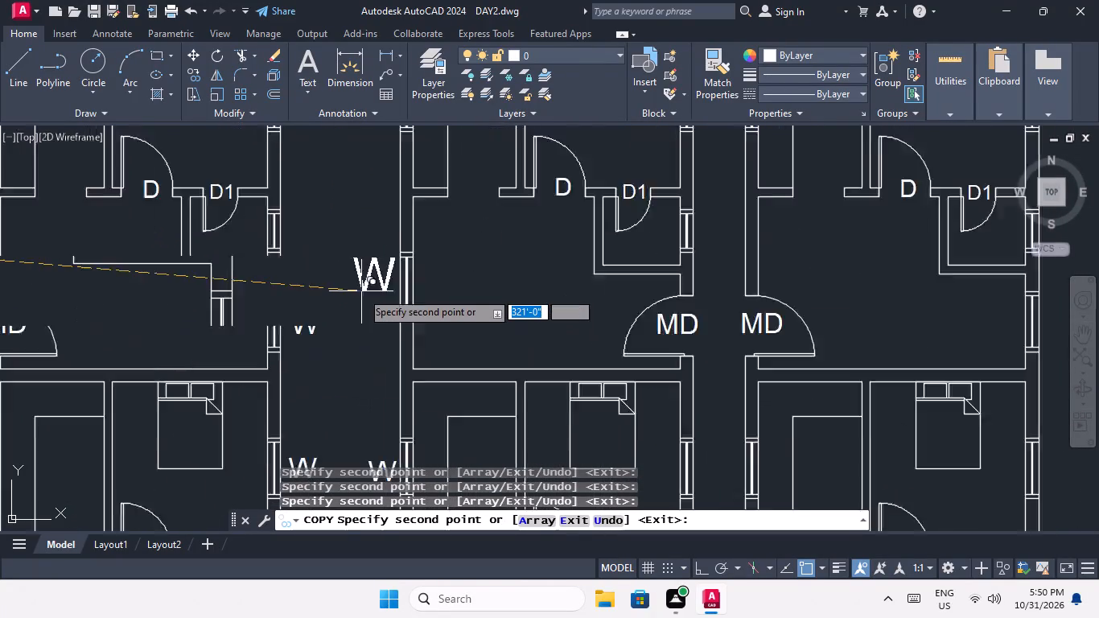
scroll(361, 291, up, 1)
click(388, 307)
middle_drag(368, 272, 357, 419)
middle_click(357, 420)
scroll(359, 307, down, 2)
middle_drag(356, 353, 349, 413)
scroll(352, 249, up, 2)
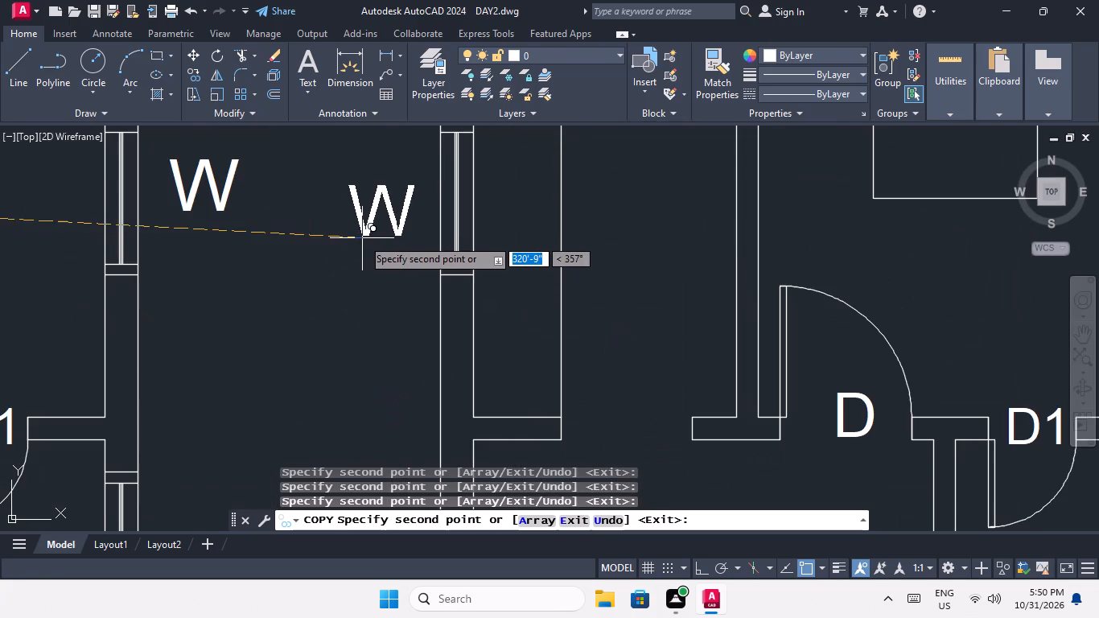
click(369, 223)
Place W copies in this plan's central corridor between the facing bedroom windows of the two upper rows of flats.
scroll(371, 253, down, 3)
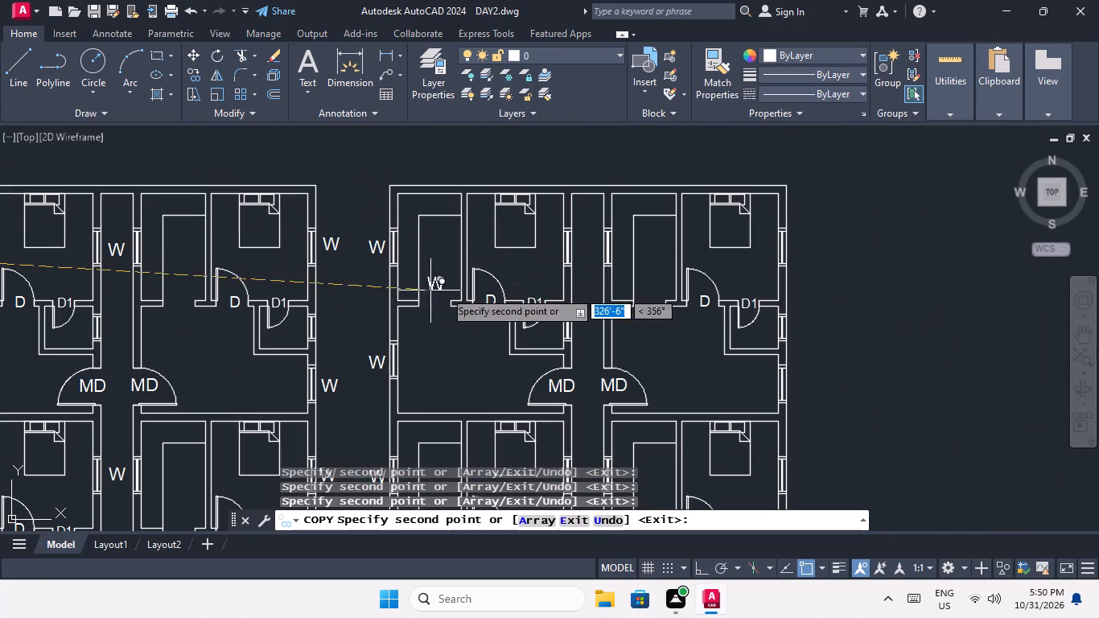
scroll(587, 246, up, 2)
click(582, 257)
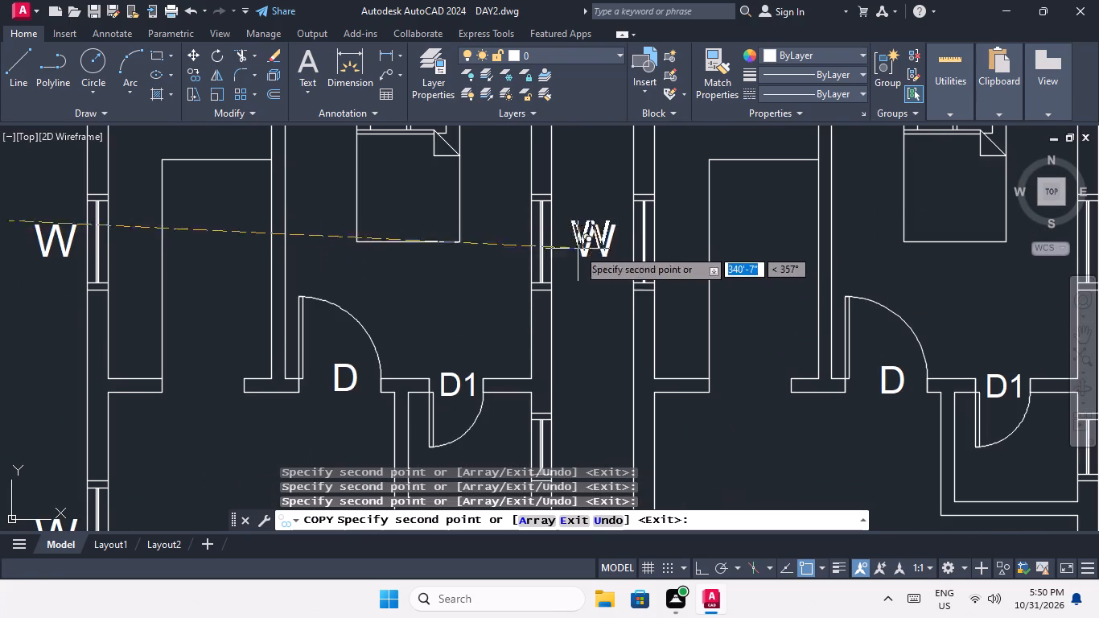
scroll(578, 211, down, 3)
middle_drag(584, 325, 466, 238)
scroll(471, 295, up, 2)
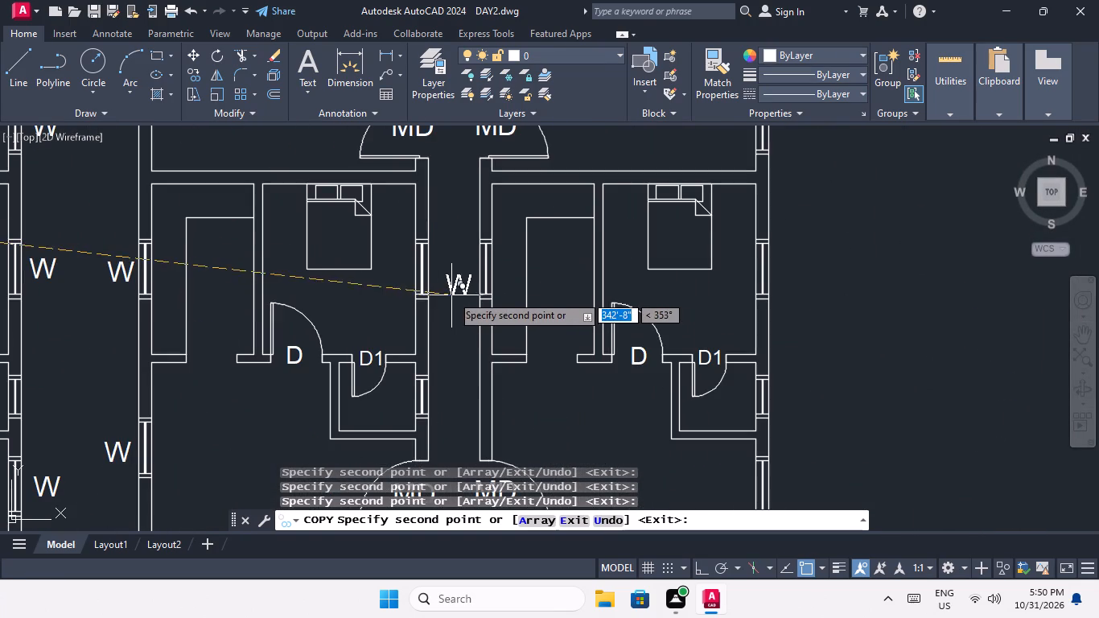
click(447, 280)
Place W copies in the central corridor between the facing bedroom windows of the two lowest rows of flats.
middle_drag(450, 352, 405, 165)
middle_drag(399, 353, 390, 187)
scroll(385, 282, up, 1)
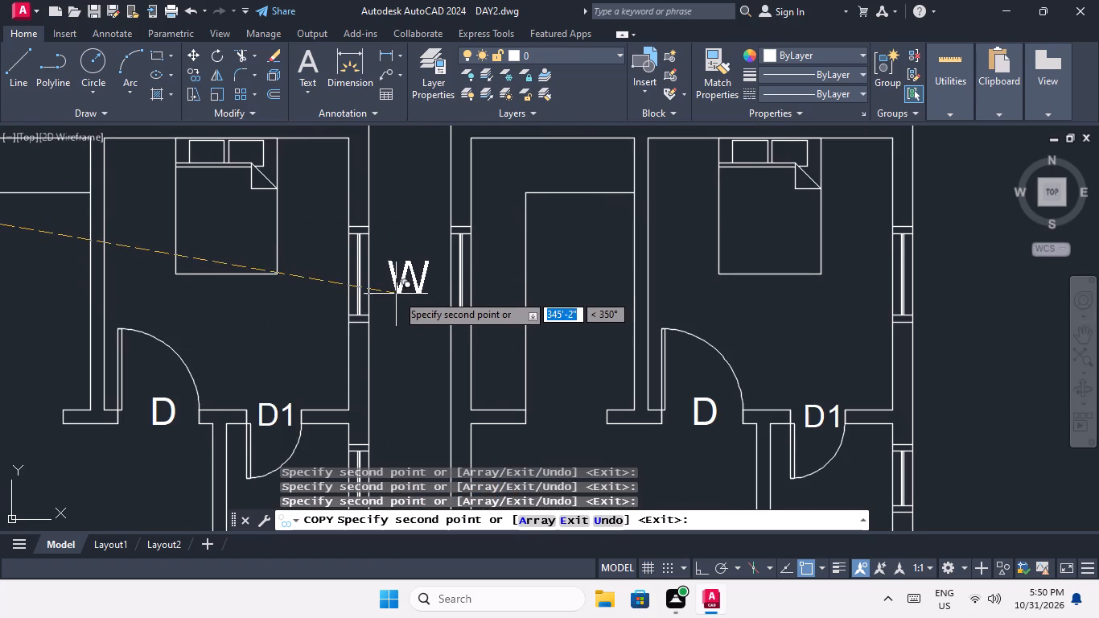
click(396, 293)
scroll(393, 206, down, 1)
middle_drag(393, 348, 348, 154)
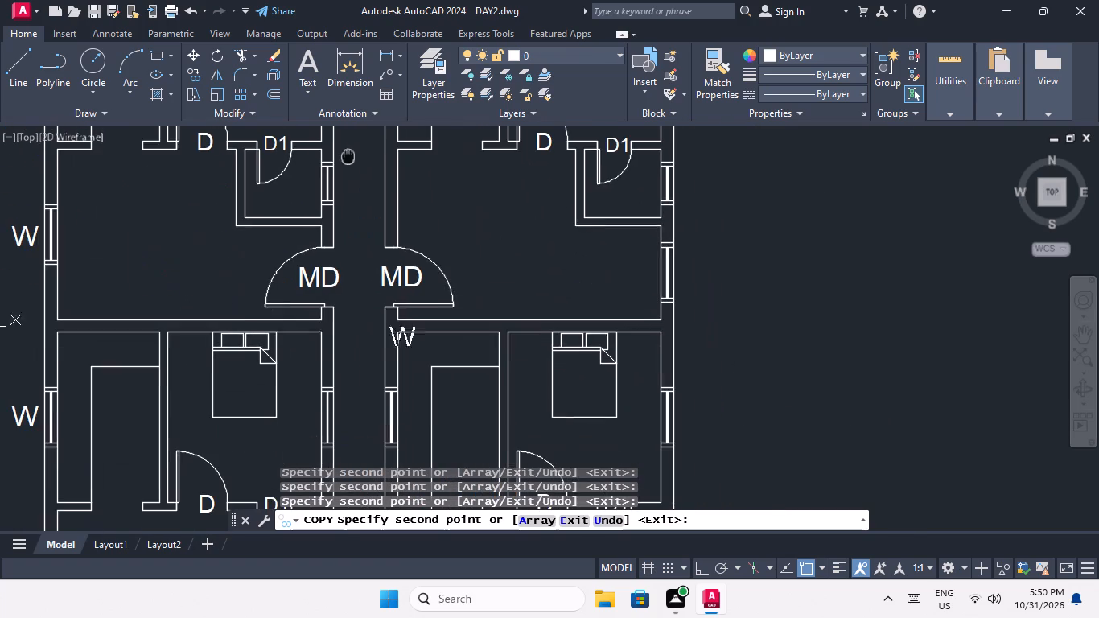
middle_drag(353, 378, 345, 245)
scroll(344, 288, up, 1)
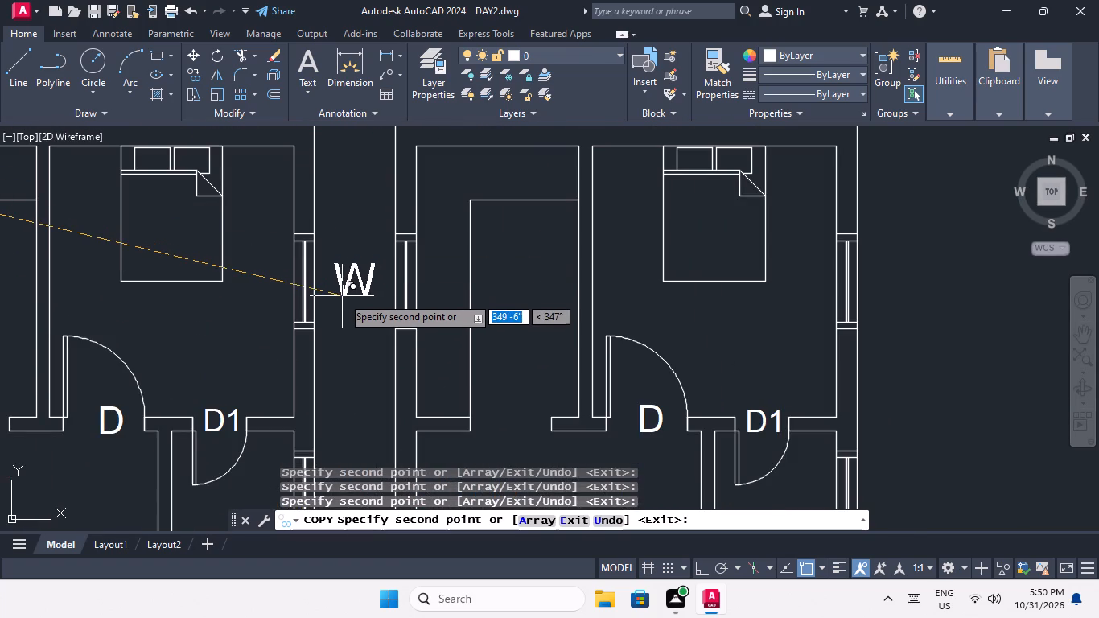
click(342, 296)
Place W copies outside the living hall and bedroom windows of the lowest flat on this plan's east wall.
scroll(356, 216, down, 2)
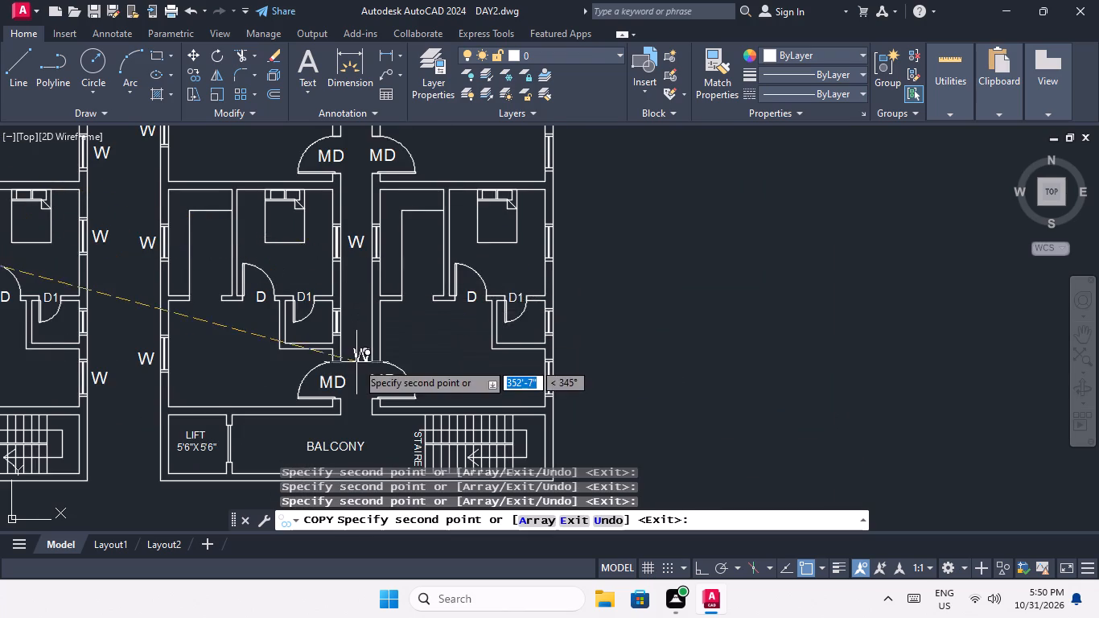
middle_drag(355, 357, 352, 232)
scroll(560, 265, up, 2)
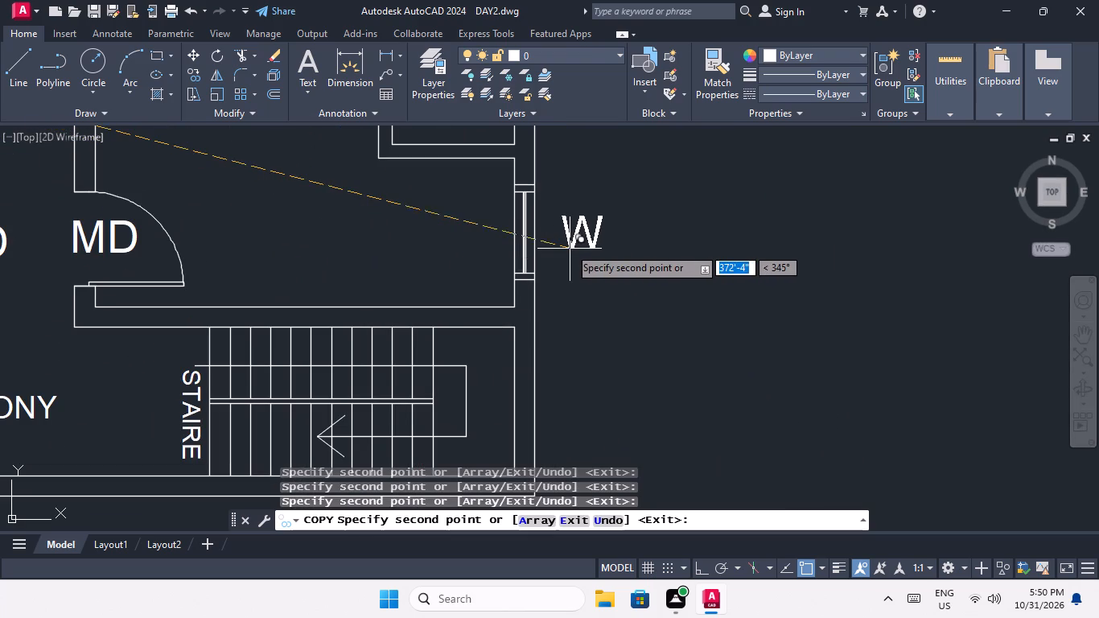
click(560, 245)
scroll(573, 233, down, 2)
middle_drag(573, 251, 500, 404)
scroll(500, 263, up, 2)
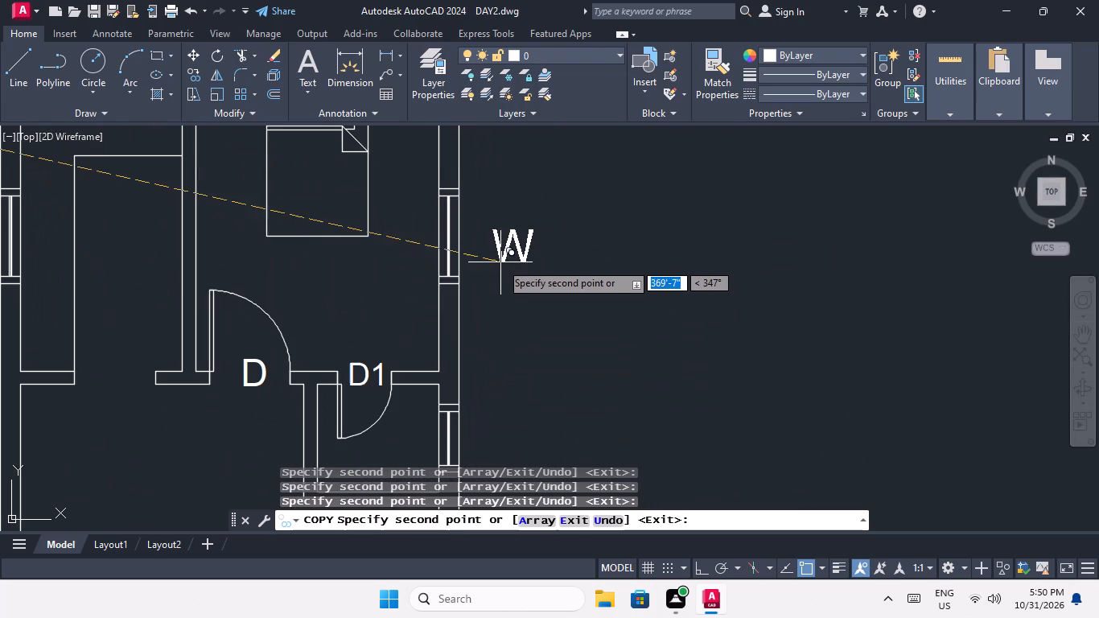
click(482, 253)
Place W copies outside the living hall and bedroom windows of the second flat from the bottom on the east wall.
scroll(508, 222, down, 1)
middle_drag(508, 229, 471, 377)
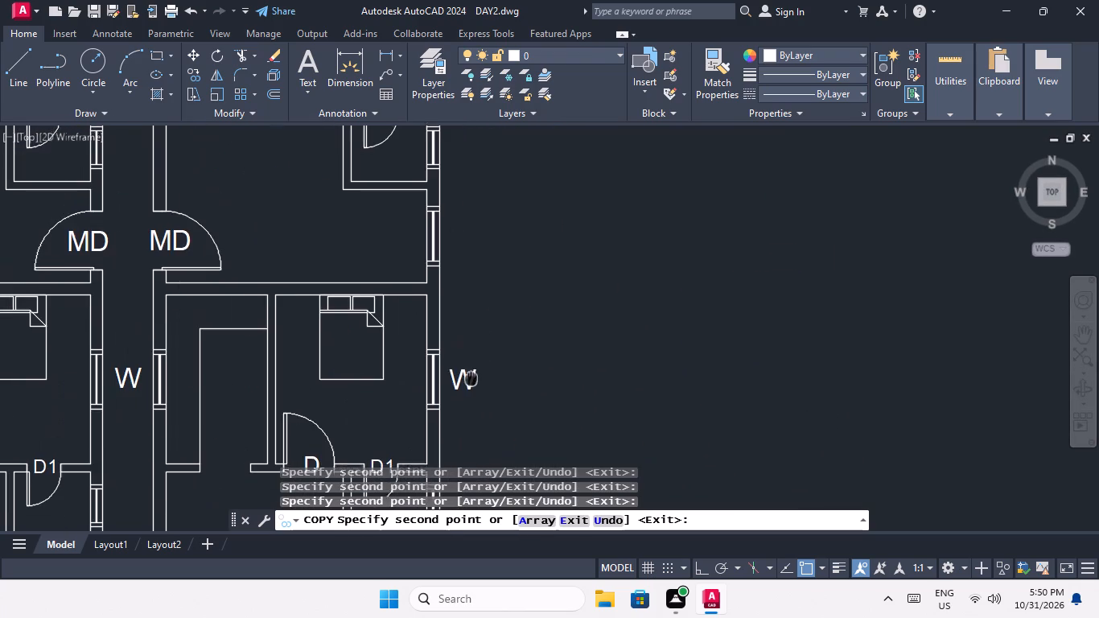
middle_drag(471, 377, 471, 378)
scroll(460, 251, up, 1)
click(453, 248)
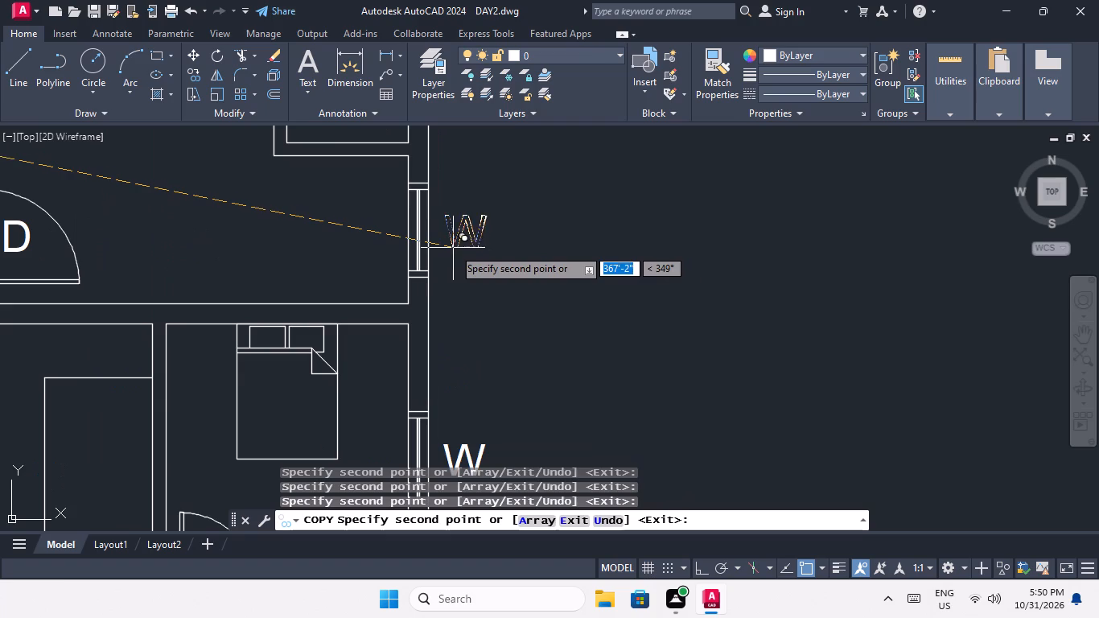
scroll(479, 233, down, 3)
middle_drag(517, 258, 426, 426)
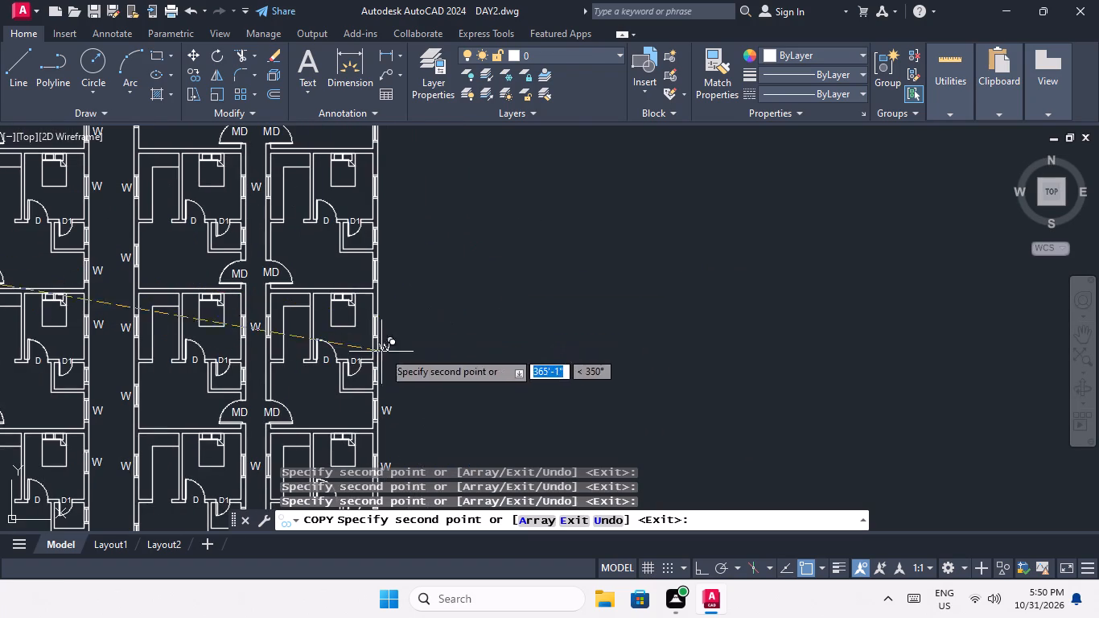
scroll(398, 331, up, 5)
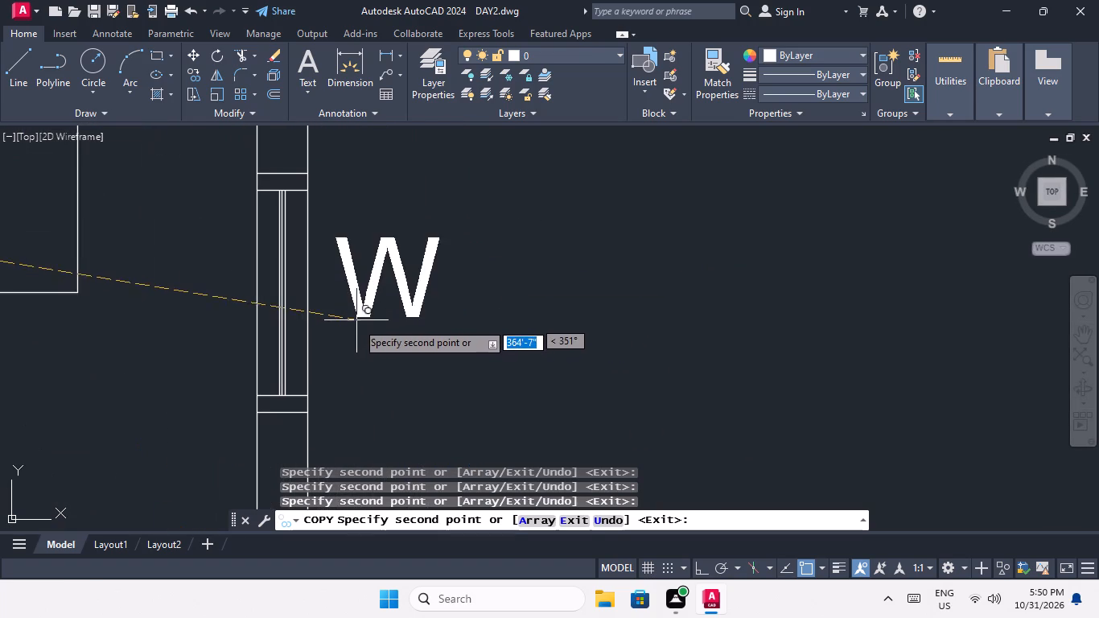
click(360, 332)
Place W copies outside the living hall and bedroom windows of the third flat from the bottom on the east wall.
scroll(383, 303, down, 3)
middle_drag(389, 315, 393, 450)
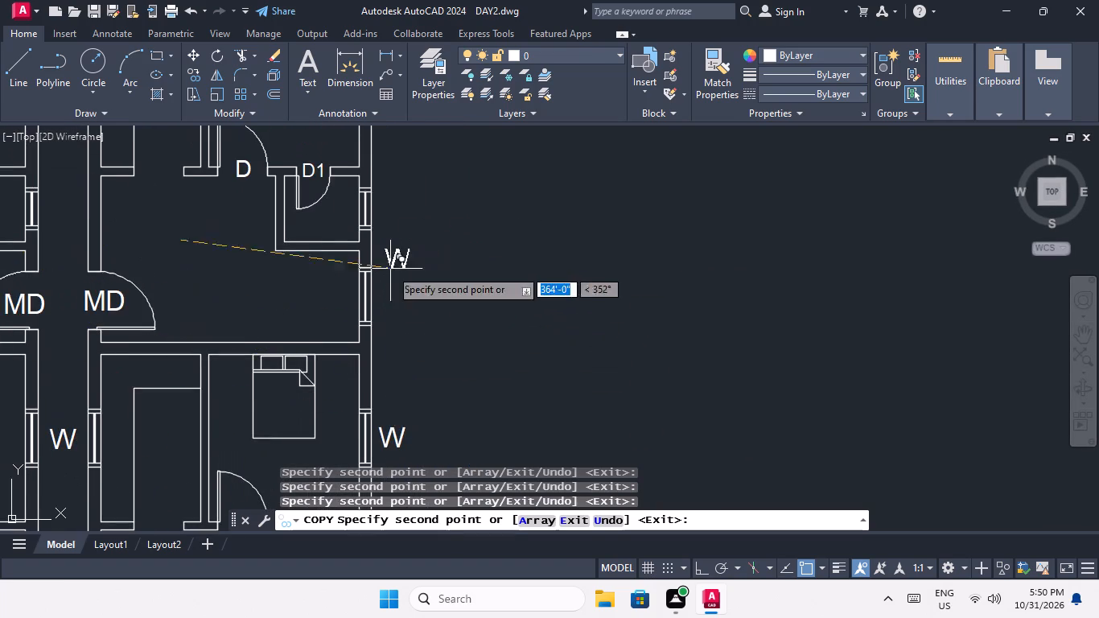
scroll(386, 305, up, 2)
click(377, 315)
scroll(417, 268, down, 1)
middle_drag(422, 292, 425, 421)
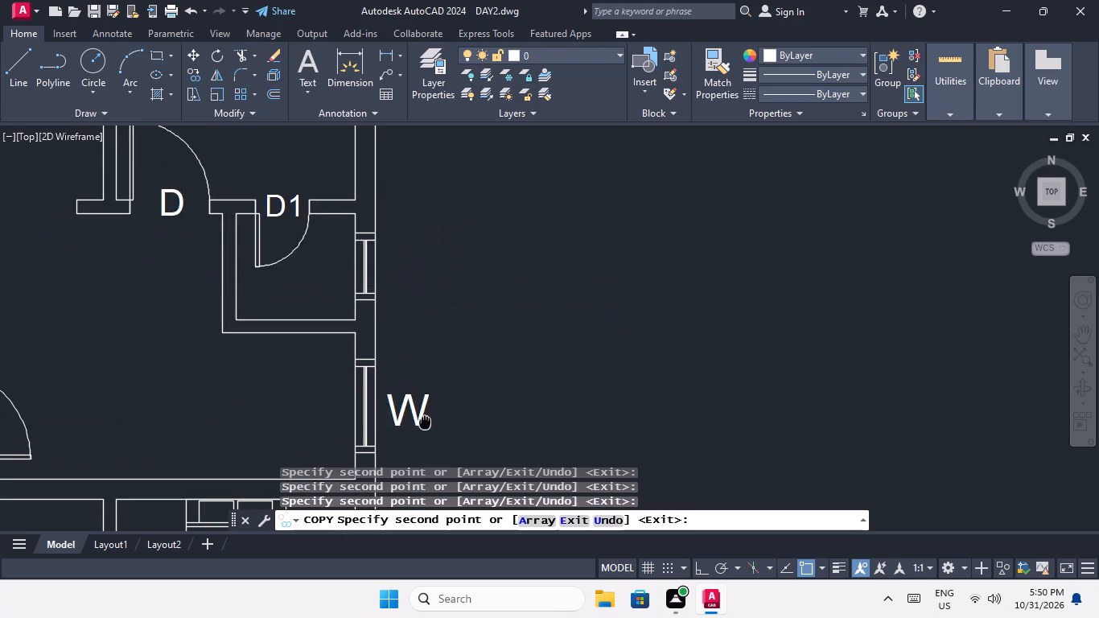
middle_drag(449, 299, 435, 401)
middle_drag(448, 291, 444, 352)
scroll(391, 245, up, 1)
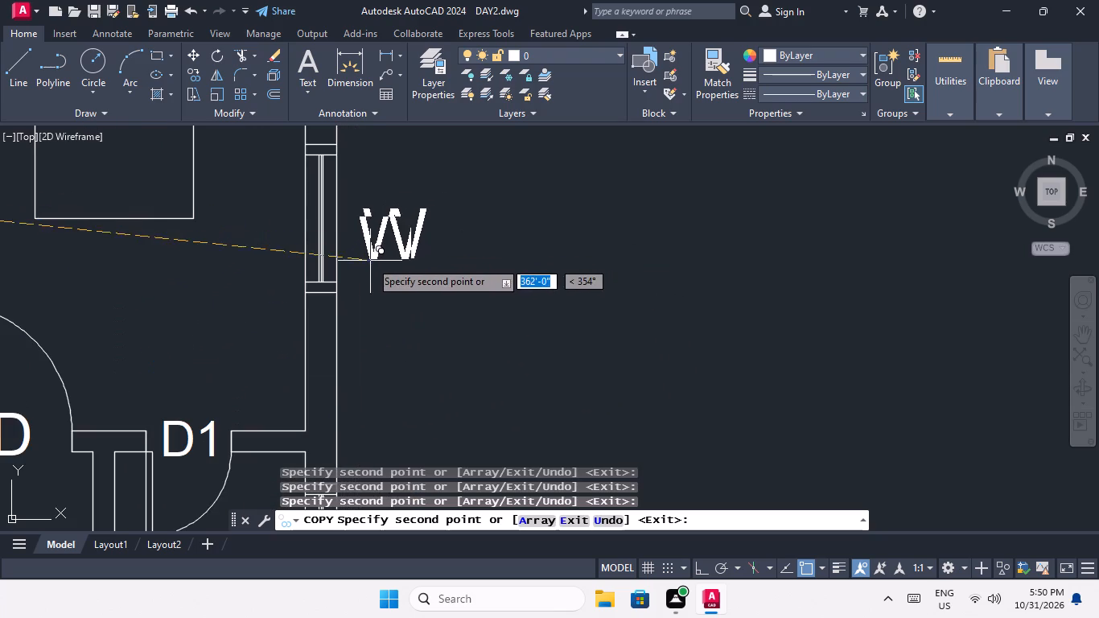
click(368, 245)
Place W copies outside the living hall and bedroom windows of the top flat on the east wall and end the Copy command.
scroll(418, 244, down, 2)
middle_drag(446, 299, 447, 391)
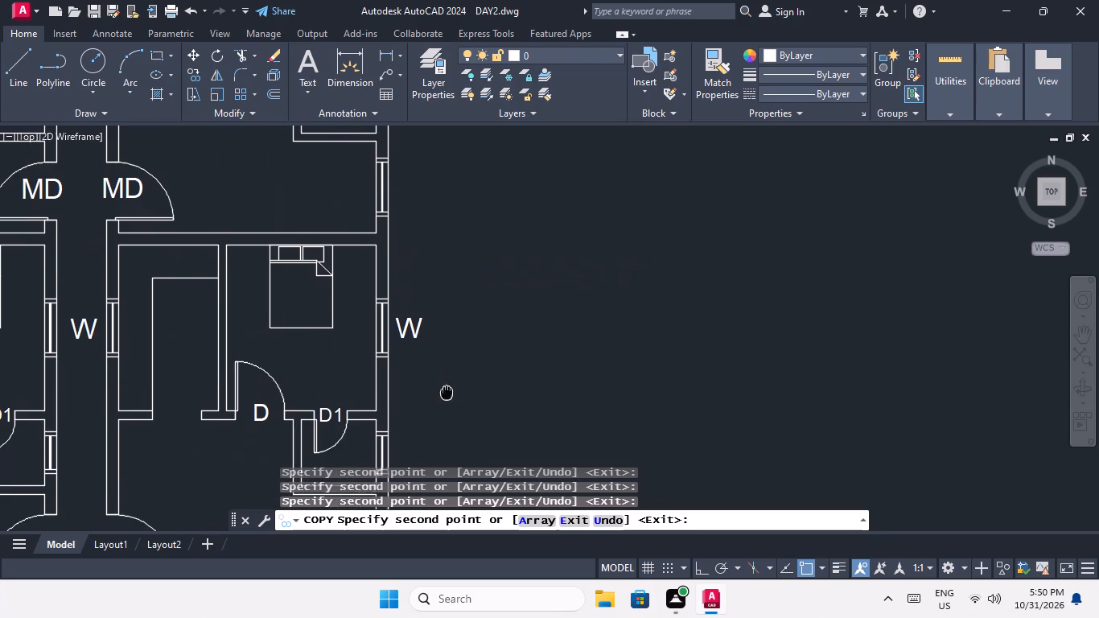
middle_drag(447, 391, 448, 390)
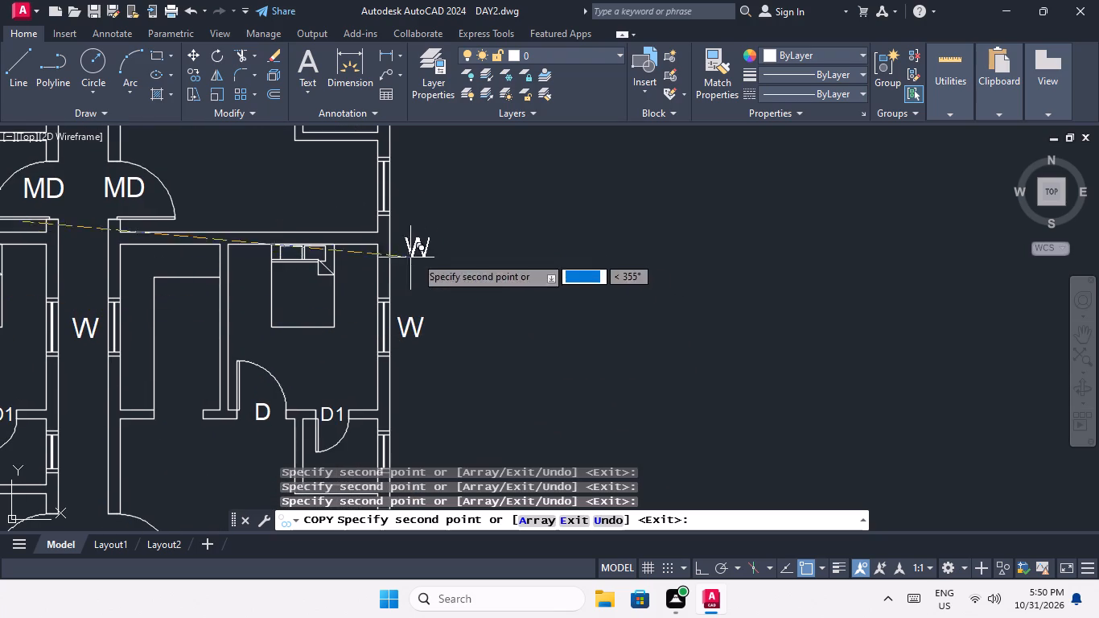
middle_drag(457, 284, 422, 399)
scroll(364, 319, up, 1)
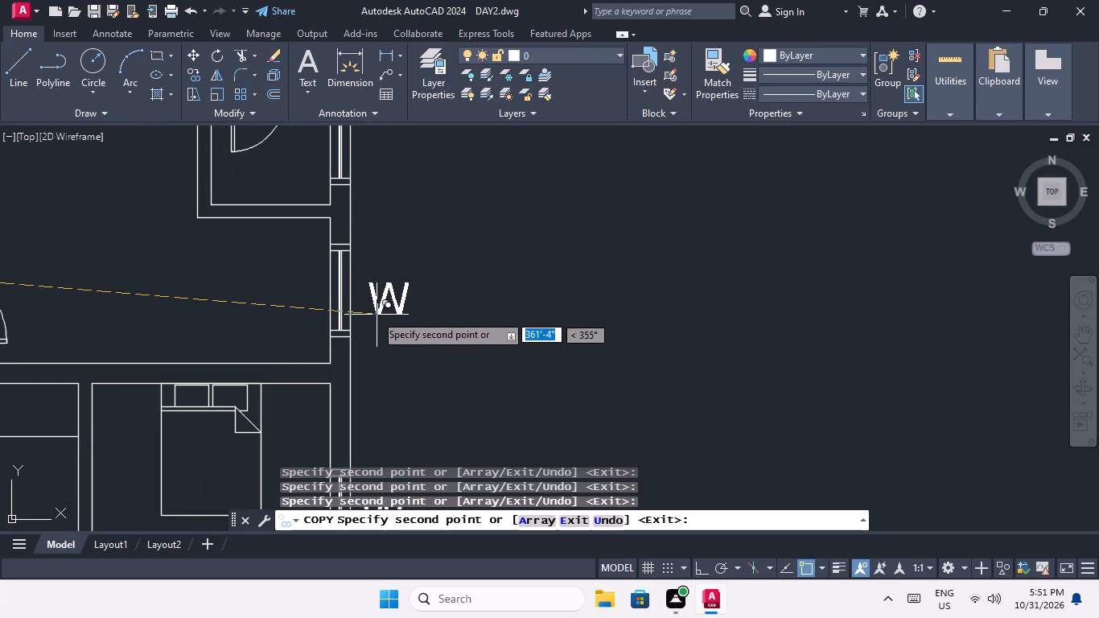
click(371, 307)
middle_drag(395, 314, 378, 452)
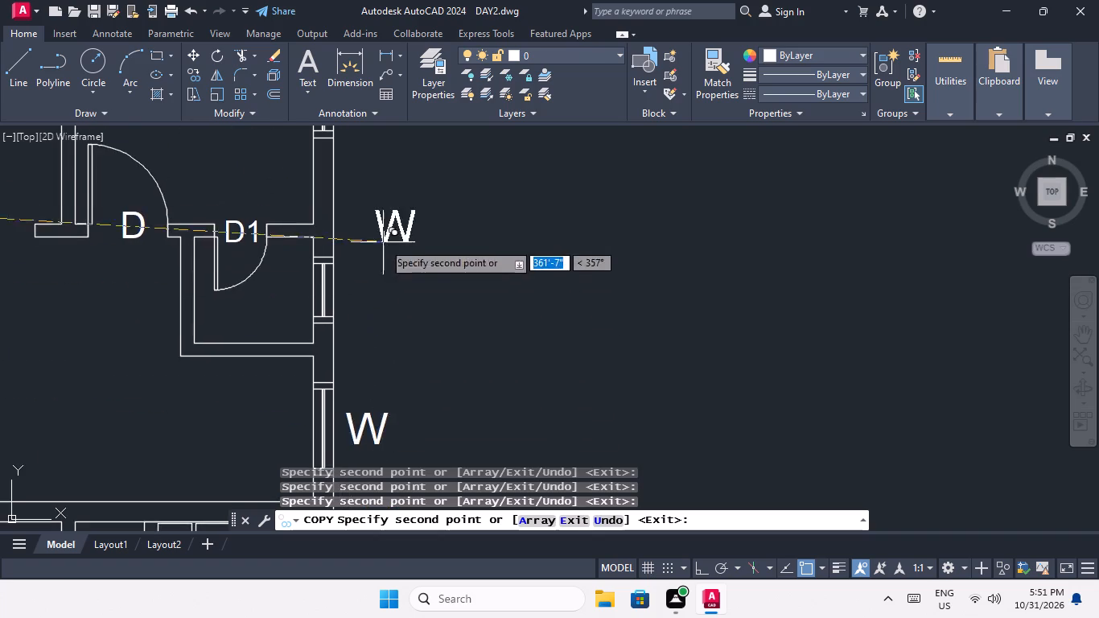
scroll(383, 247, down, 1)
middle_drag(387, 325, 389, 449)
scroll(360, 268, up, 1)
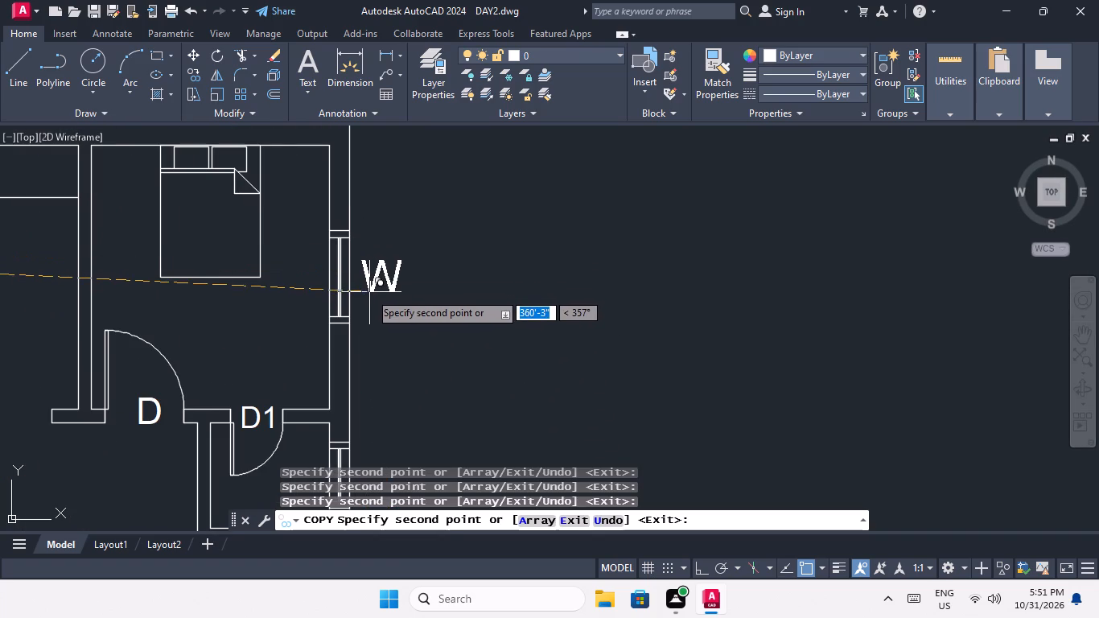
click(369, 292)
scroll(389, 250, down, 3)
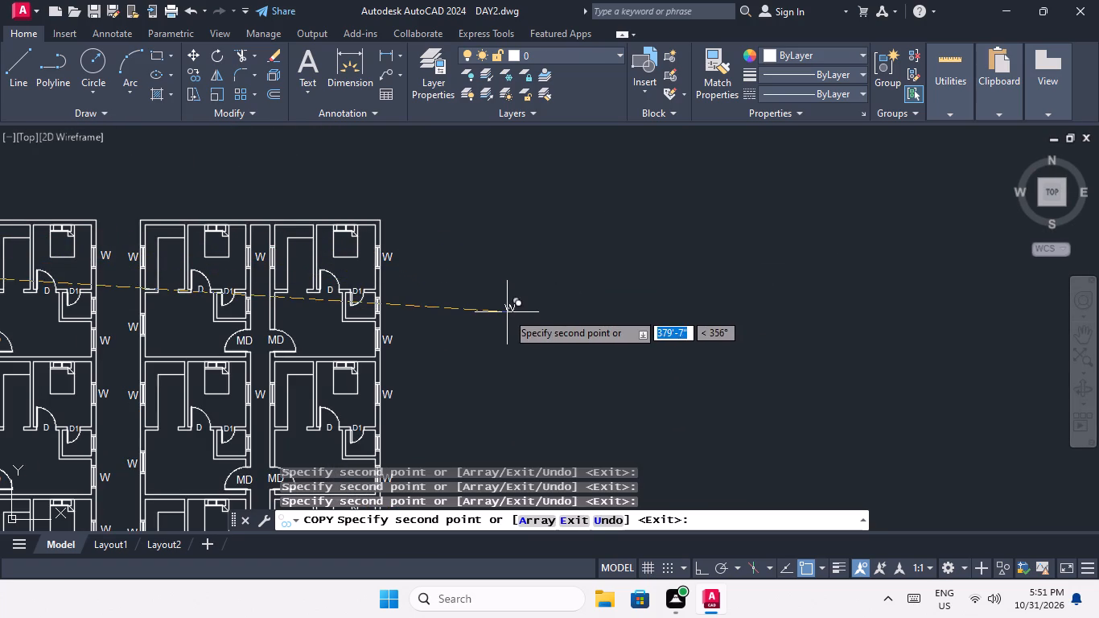
key(Escape)
key(Escape)
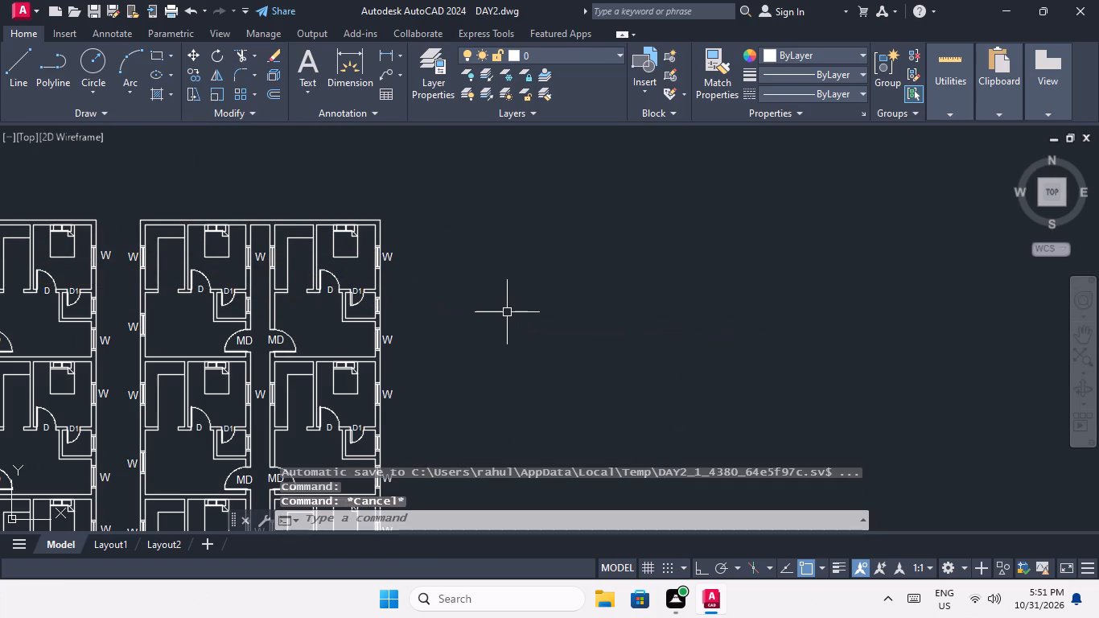
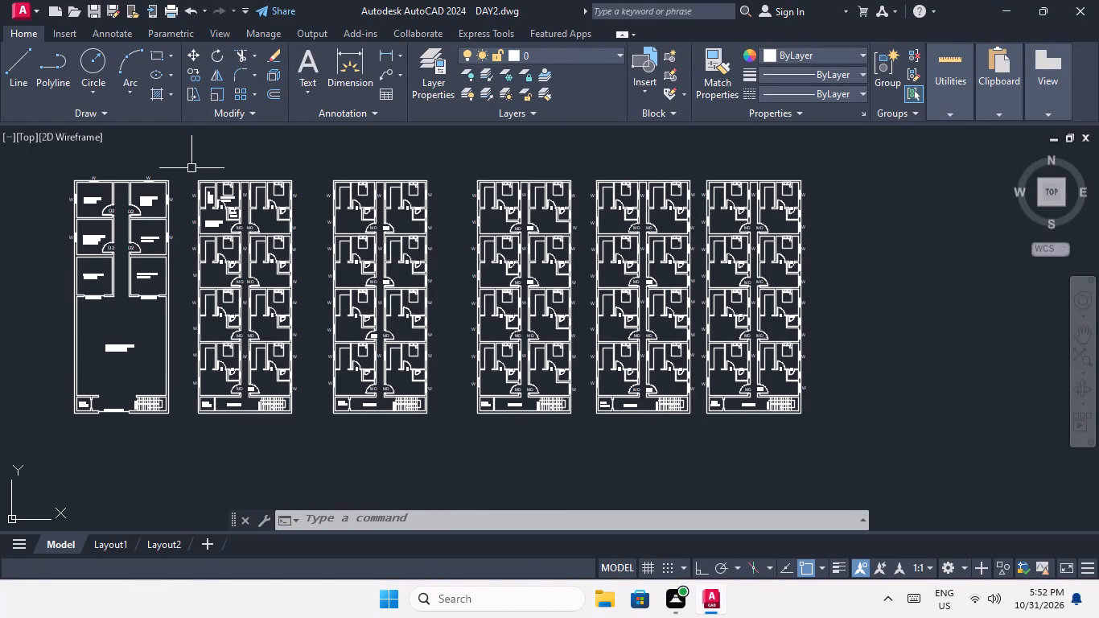
Change the loose W label northwest of the parking-level plan to V.
scroll(163, 198, down, 2)
middle_drag(183, 226, 314, 249)
scroll(173, 207, up, 3)
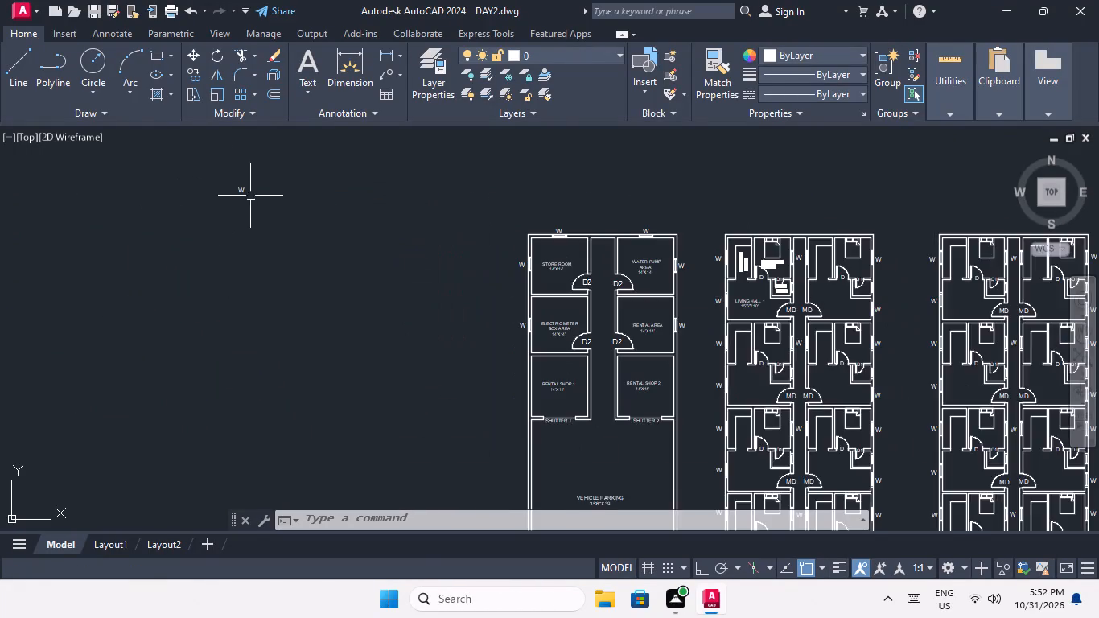
scroll(252, 194, up, 3)
drag(238, 170, 197, 183)
click(159, 181)
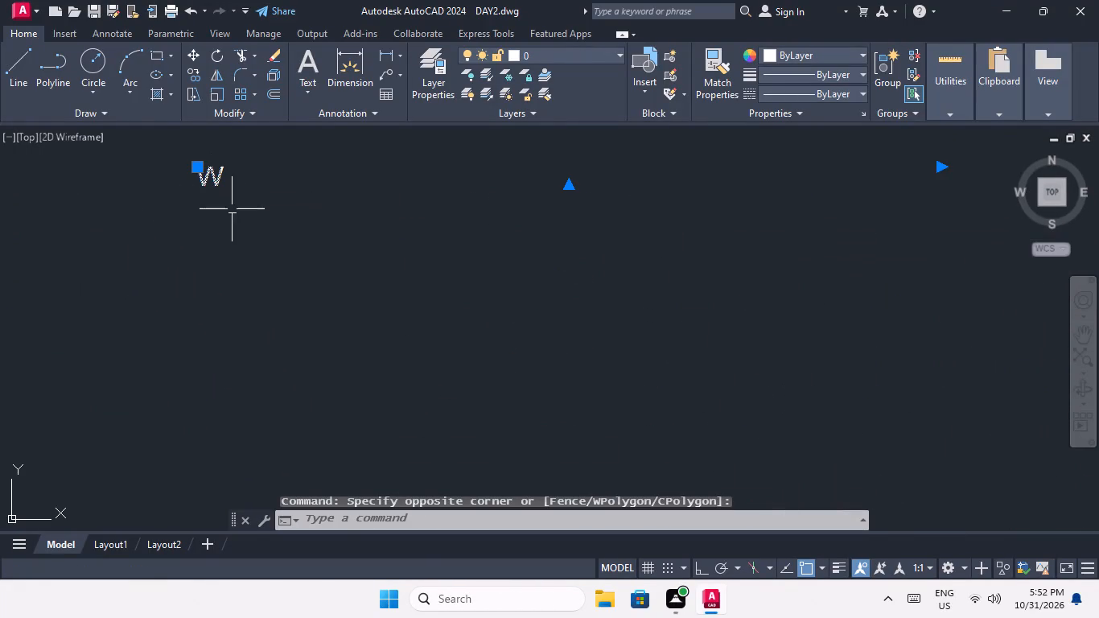
key(Escape)
key(Escape)
double_click(212, 176)
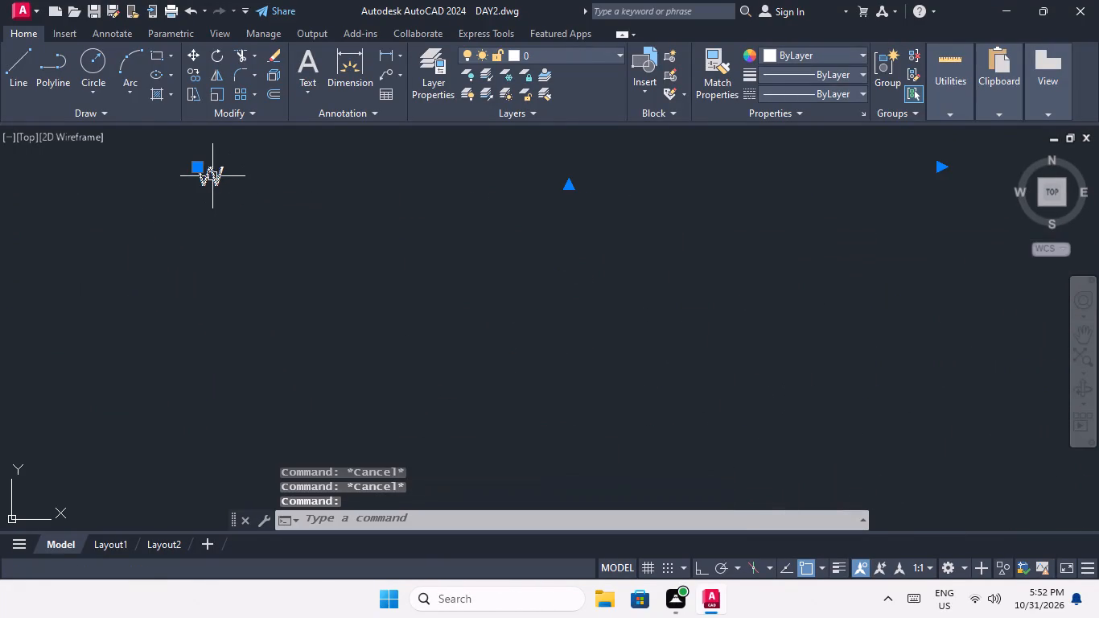
click(234, 187)
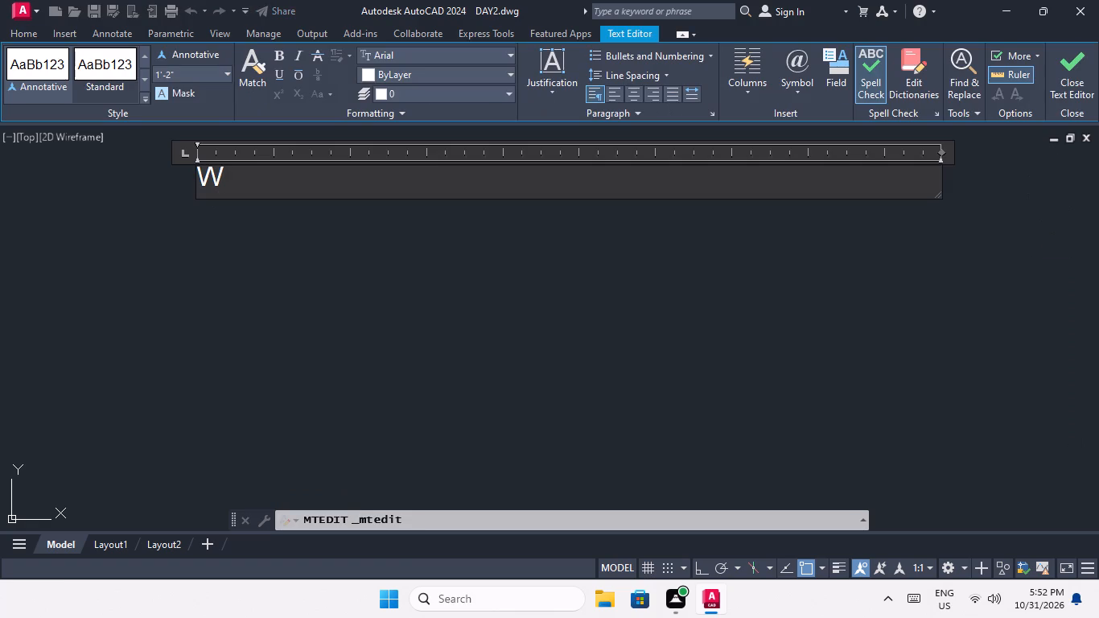
key(BackSpace)
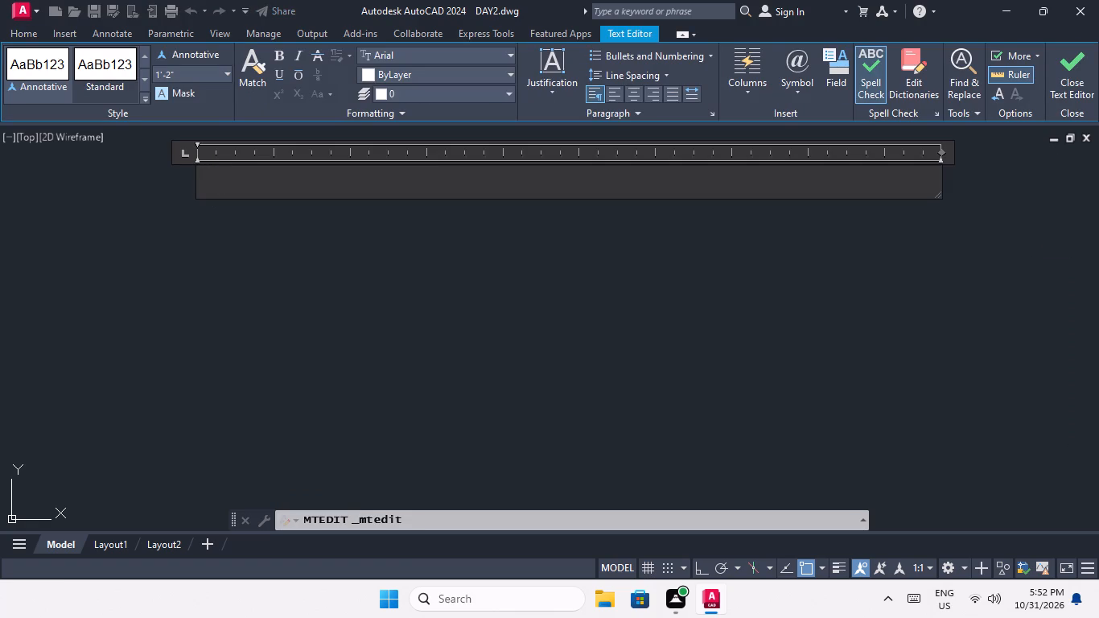
key(v)
click(254, 257)
Copy the V label beside the corridor-side W/C windows of the top two west flats in the plan containing Living Hall 1.
scroll(194, 138, up, 1)
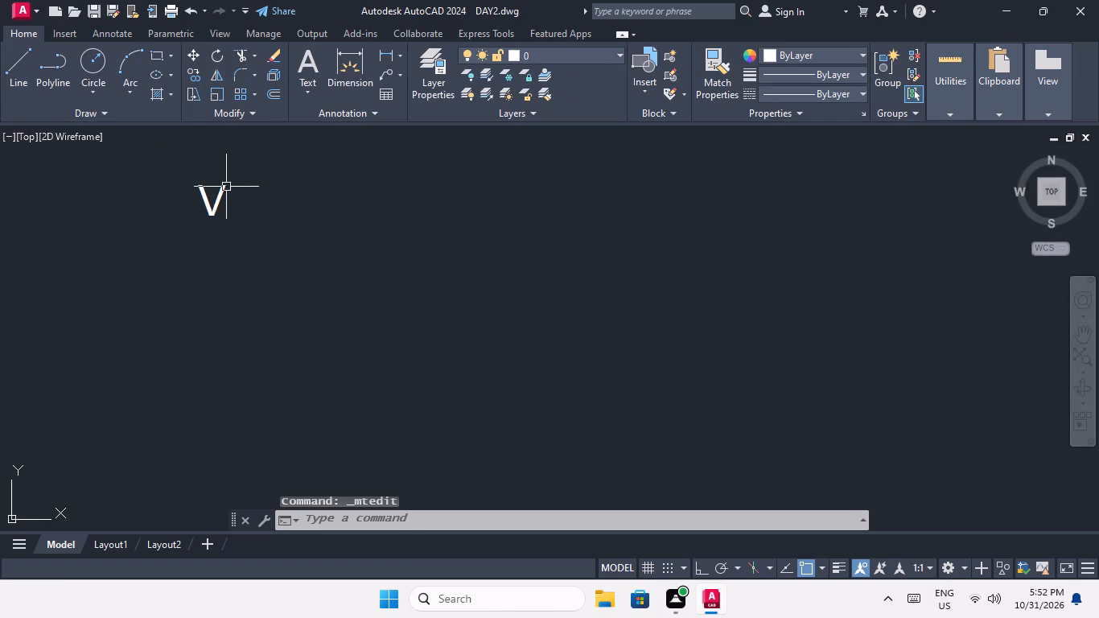
drag(249, 166, 184, 210)
click(154, 218)
click(191, 74)
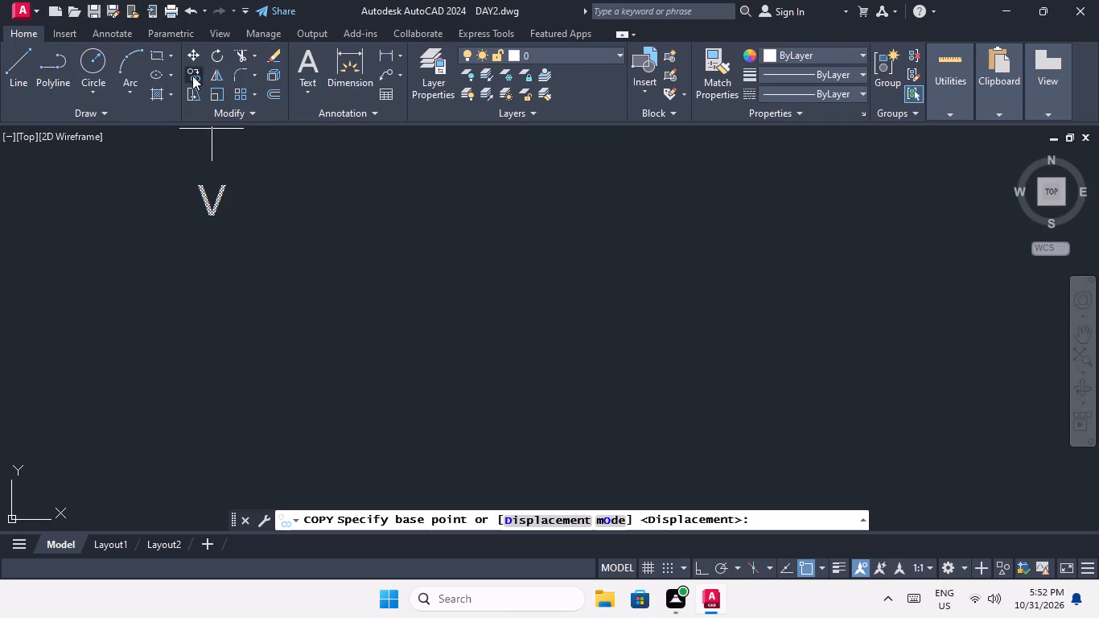
click(205, 220)
scroll(223, 220, down, 3)
middle_drag(344, 245, 97, 192)
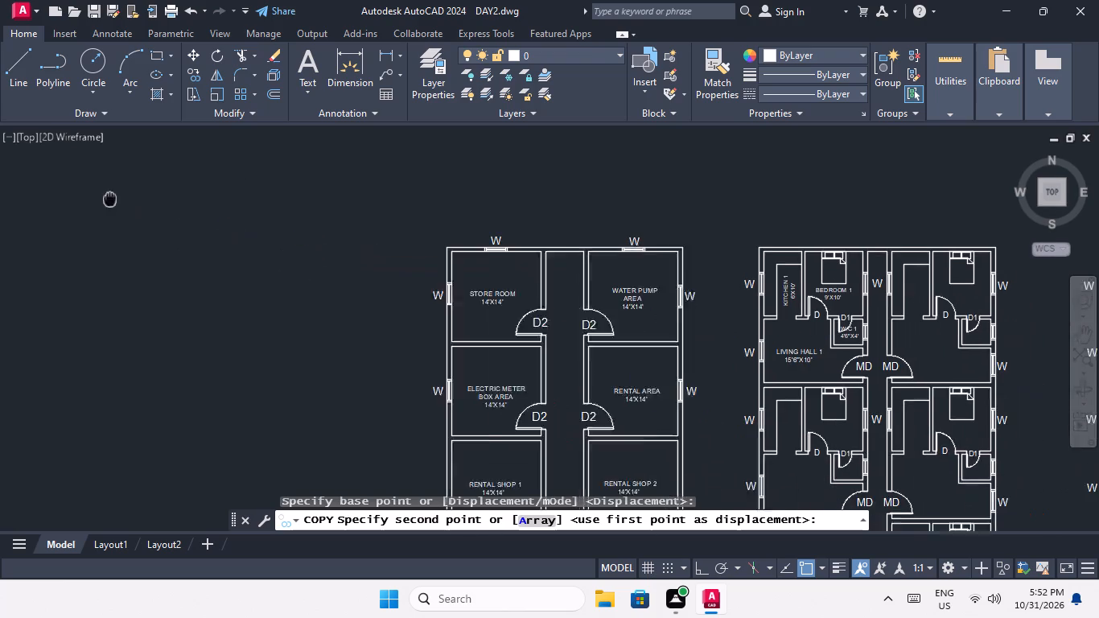
middle_drag(97, 192, 72, 187)
middle_drag(621, 321, 187, 156)
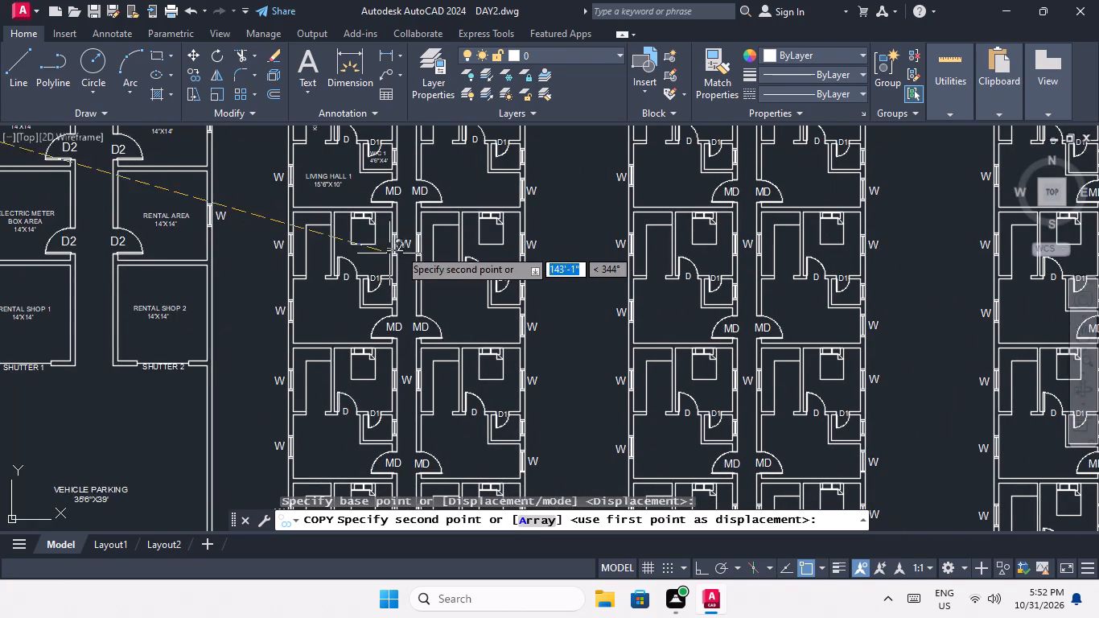
middle_drag(406, 273, 380, 333)
scroll(371, 224, up, 2)
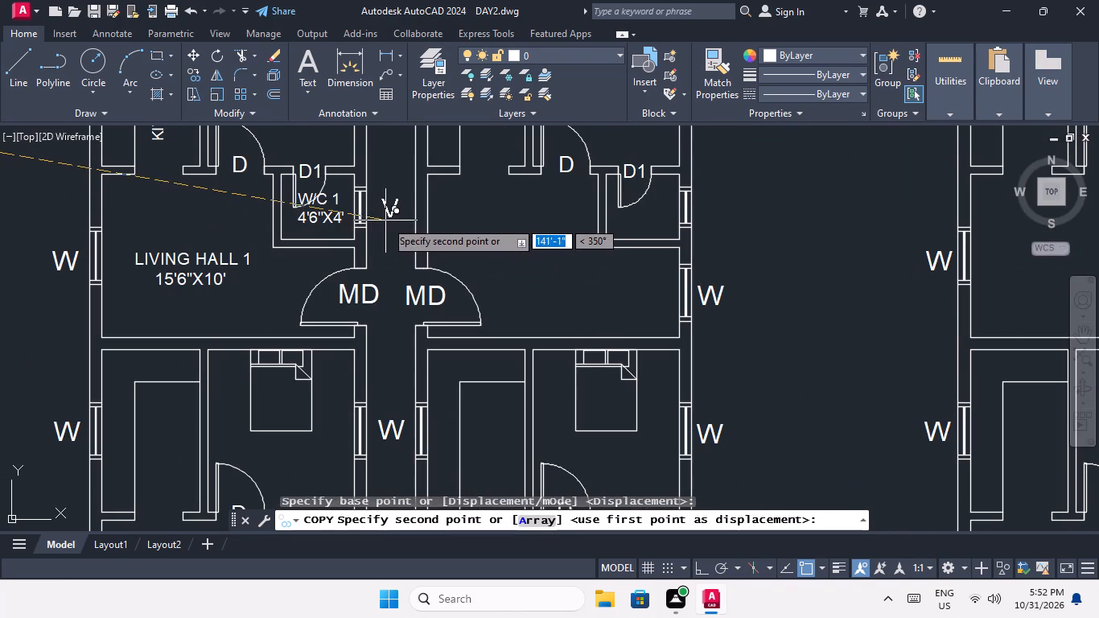
click(377, 220)
middle_drag(369, 309, 366, 200)
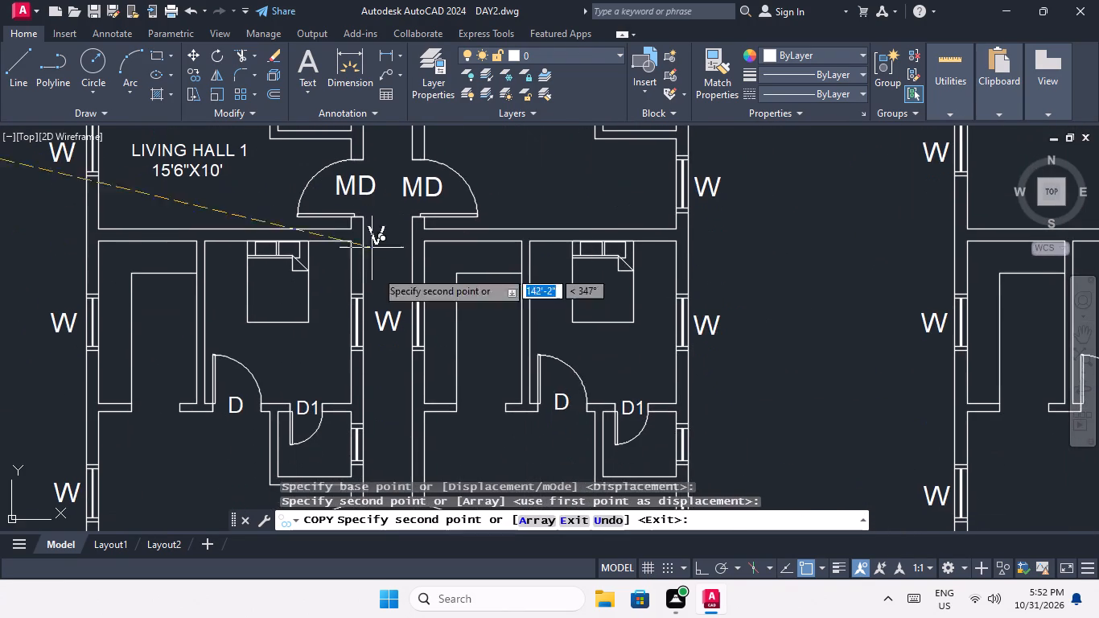
middle_drag(368, 375, 360, 194)
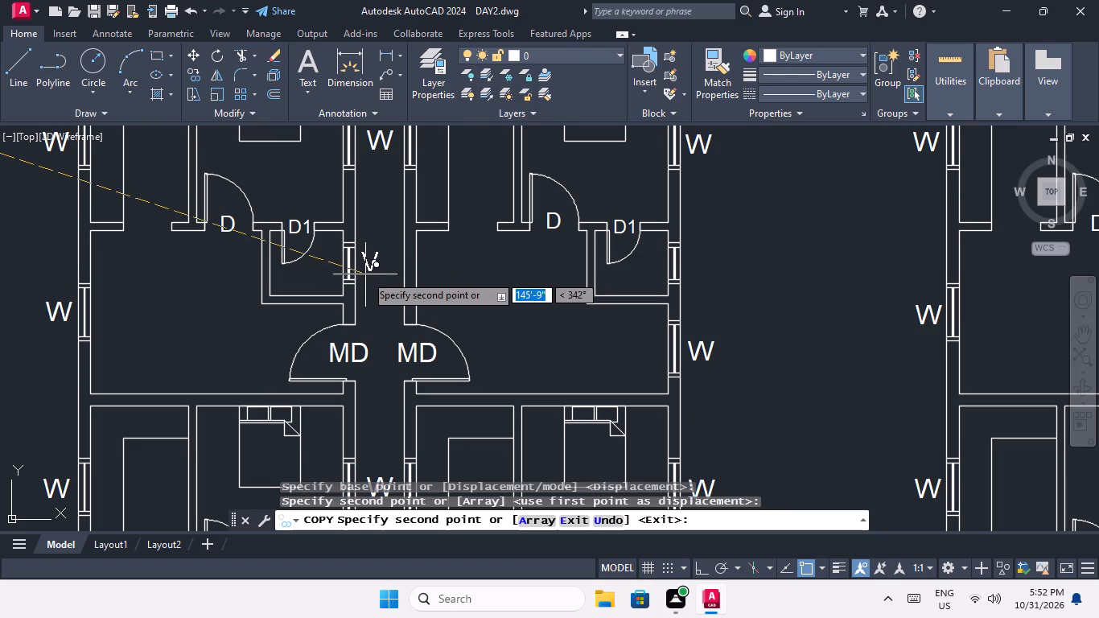
click(365, 274)
Place V copies beside the corridor-side W/C windows of the lower two west flats in the same plan.
middle_drag(368, 306, 371, 179)
middle_drag(364, 395, 364, 232)
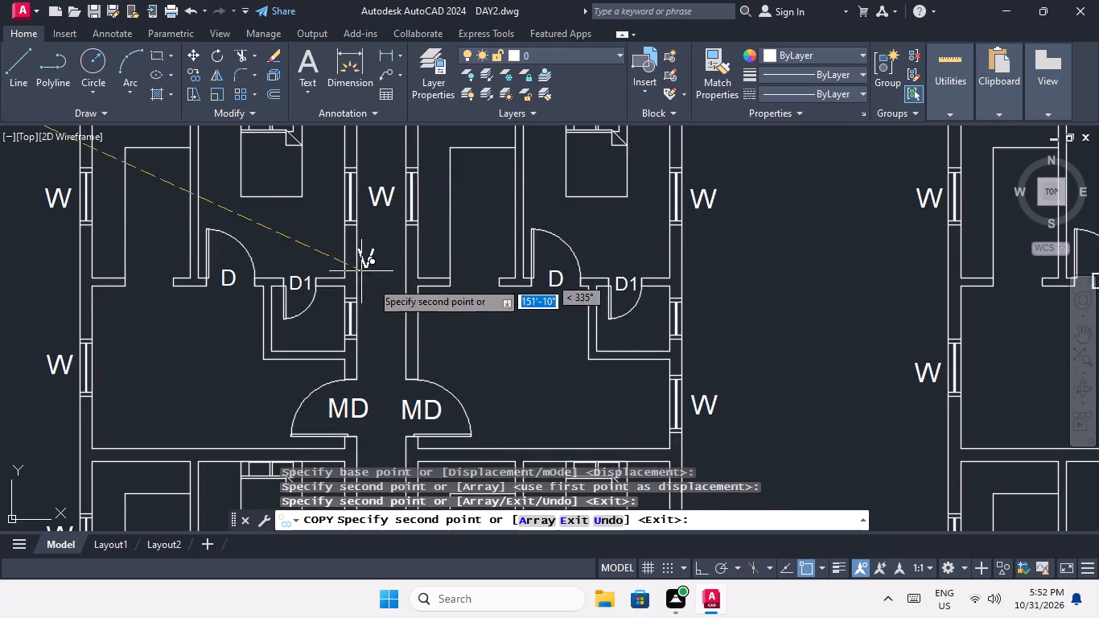
scroll(362, 330, up, 2)
click(371, 337)
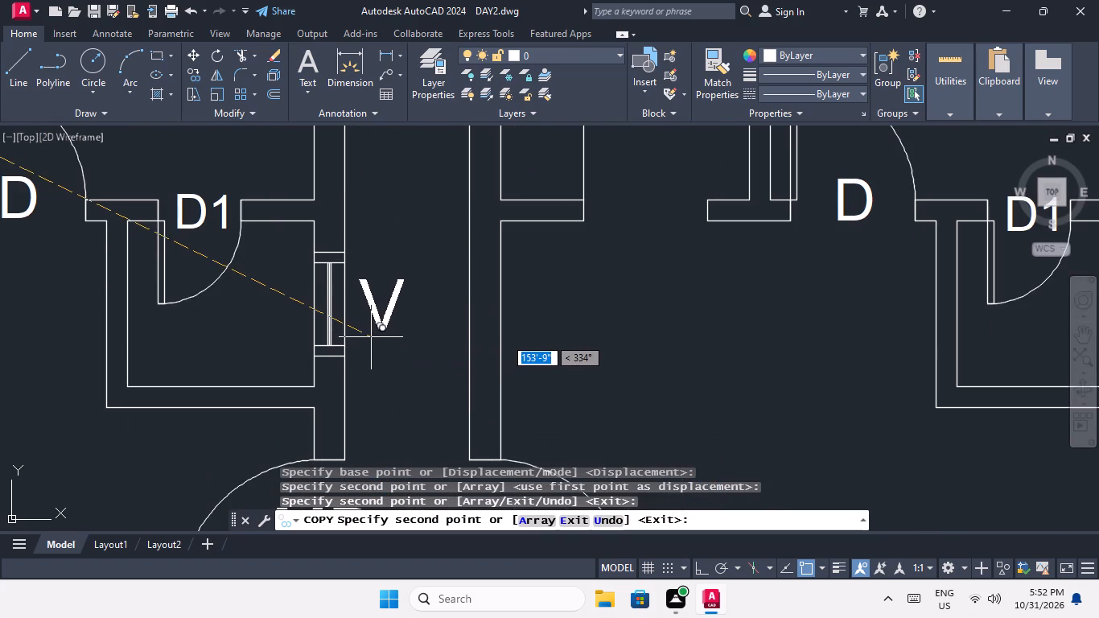
scroll(384, 244, down, 3)
middle_drag(401, 328, 393, 221)
scroll(380, 407, up, 3)
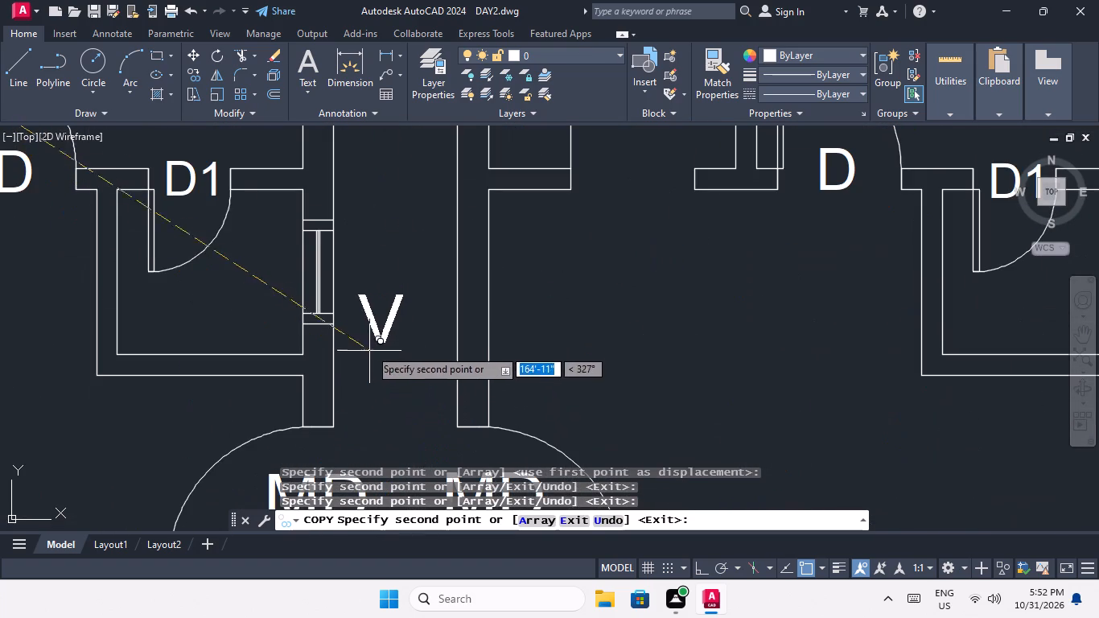
click(356, 305)
Place V copies outside the W/C windows of the lowest two flats on this plan's east wall.
scroll(358, 265, down, 3)
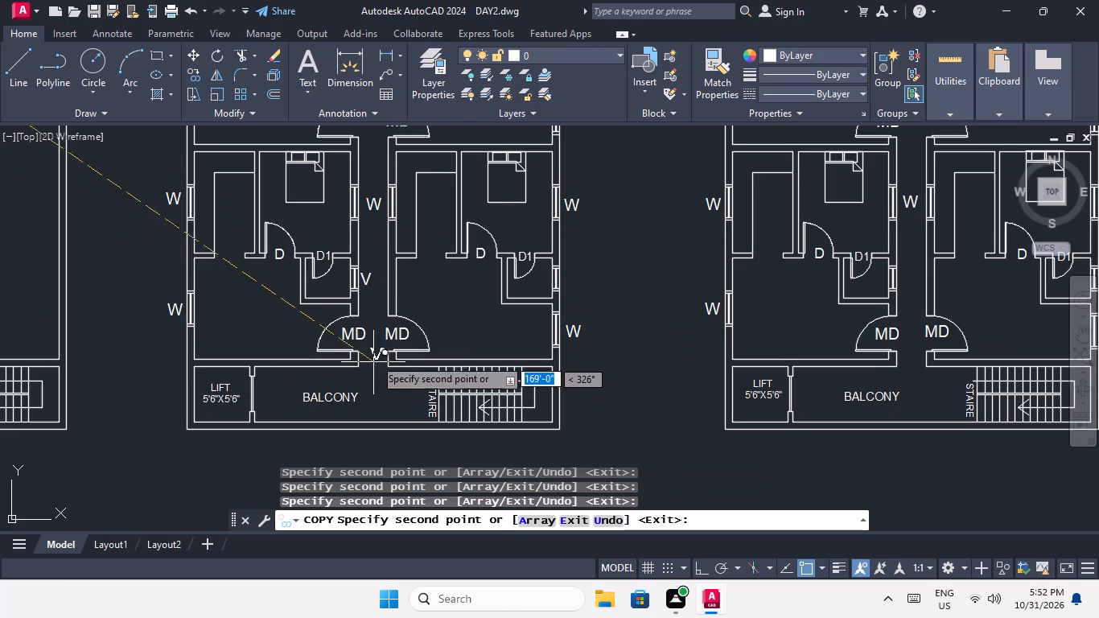
middle_drag(373, 341, 369, 293)
scroll(566, 238, up, 2)
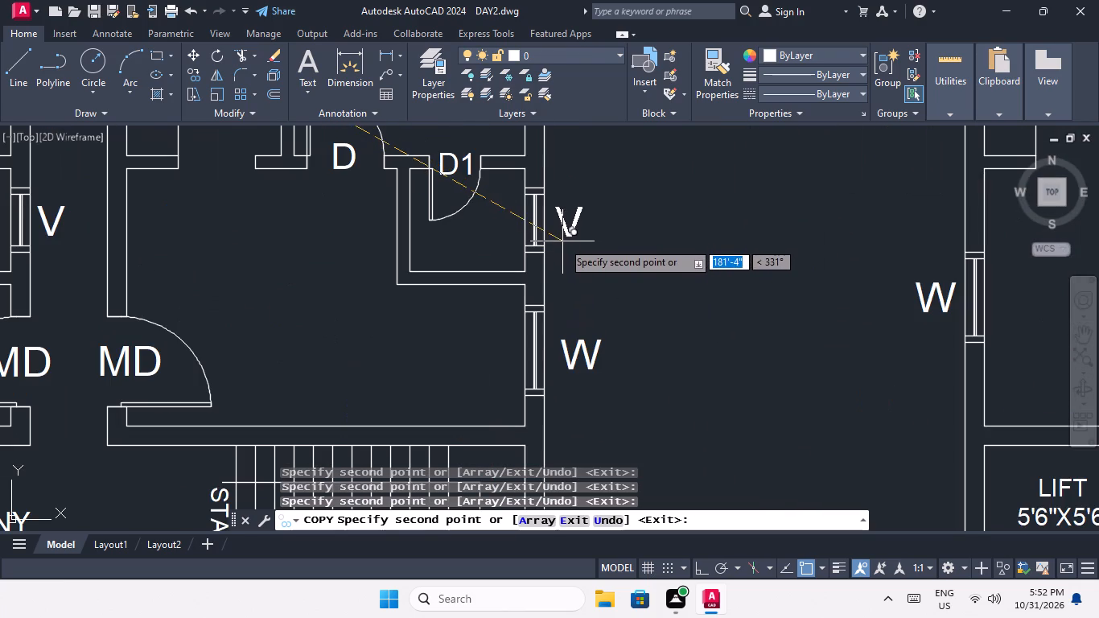
click(562, 237)
scroll(574, 225, down, 1)
middle_drag(555, 276, 500, 385)
middle_drag(535, 207, 488, 372)
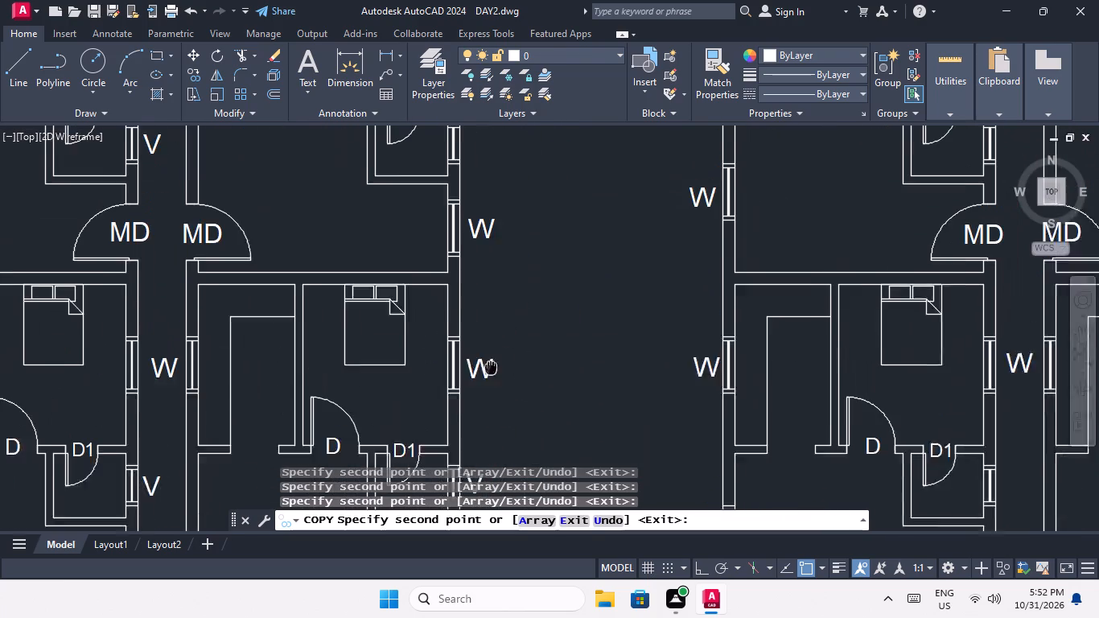
middle_drag(488, 372, 486, 376)
middle_drag(482, 215, 473, 306)
scroll(459, 263, up, 1)
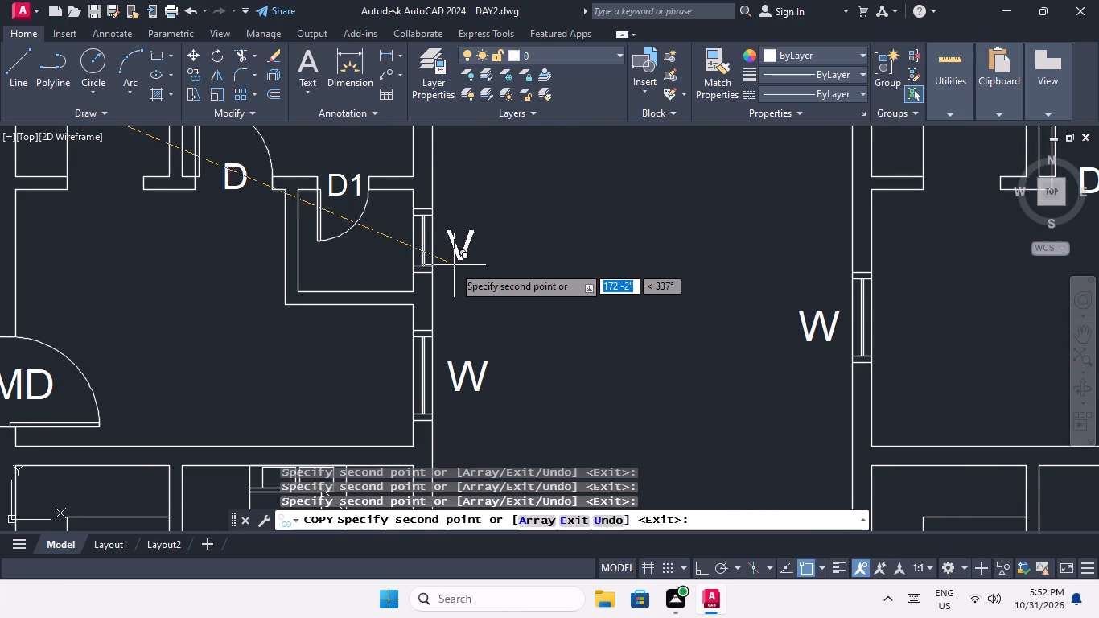
click(449, 262)
Place V copies outside the W/C windows of the top two flats on this plan's east wall.
scroll(478, 227, down, 1)
middle_drag(494, 253, 493, 386)
middle_drag(502, 249, 489, 372)
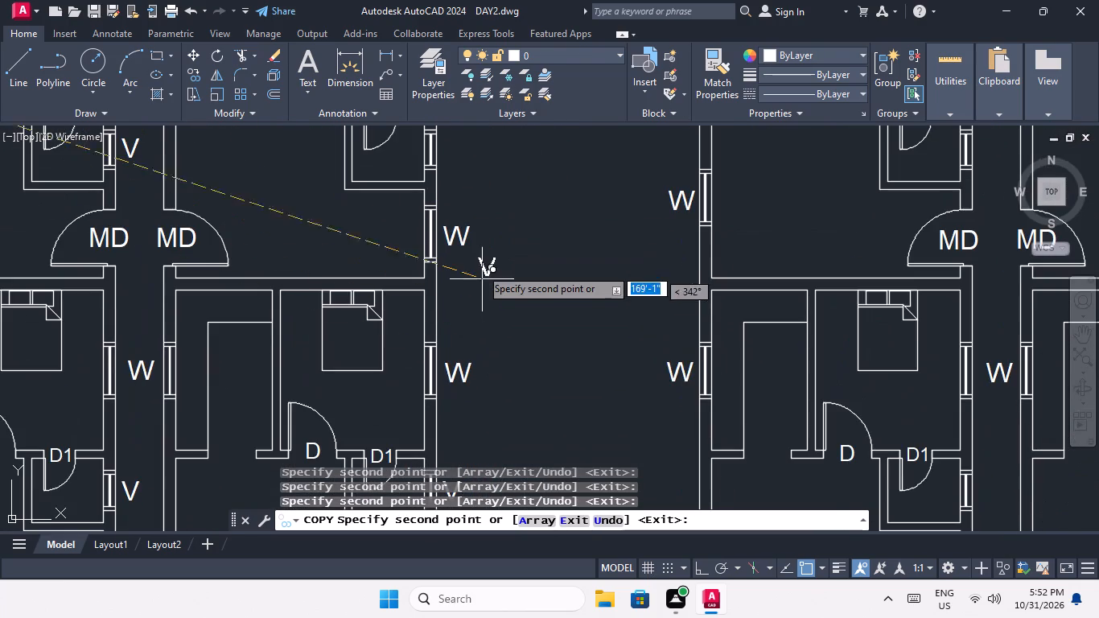
middle_drag(480, 294, 472, 393)
scroll(449, 261, up, 1)
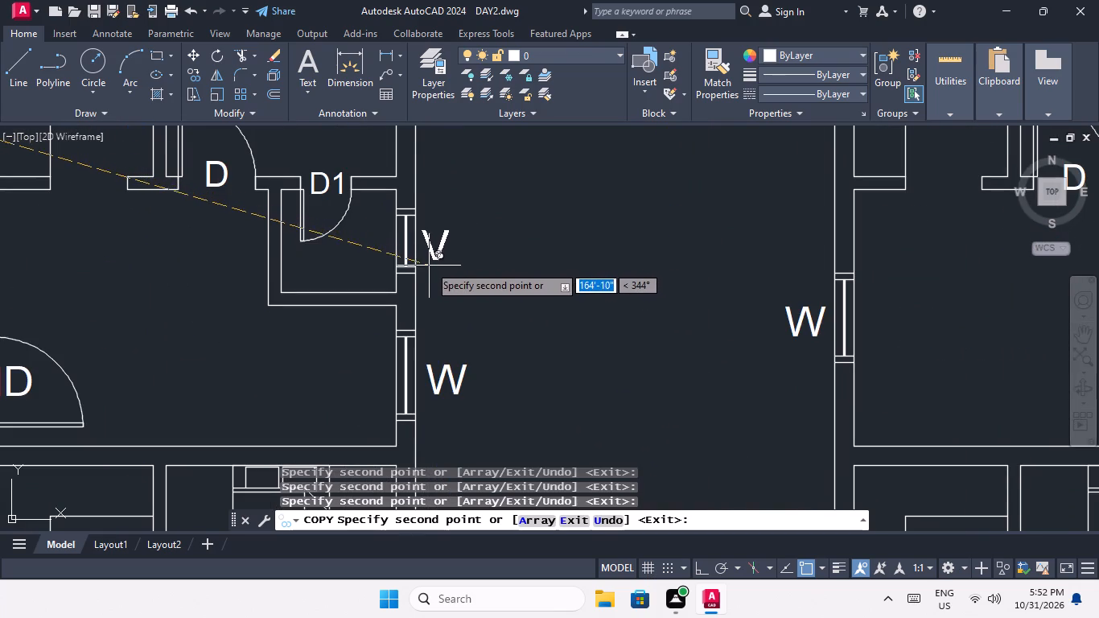
click(430, 261)
scroll(451, 241, down, 2)
middle_drag(453, 290, 427, 437)
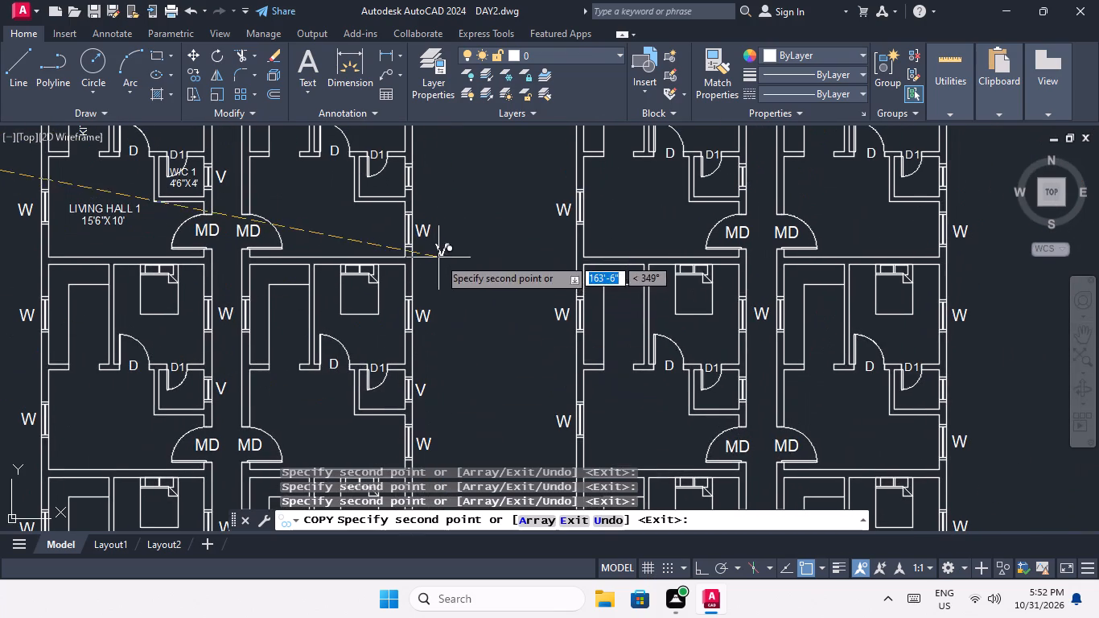
middle_drag(427, 217, 422, 318)
scroll(405, 277, up, 2)
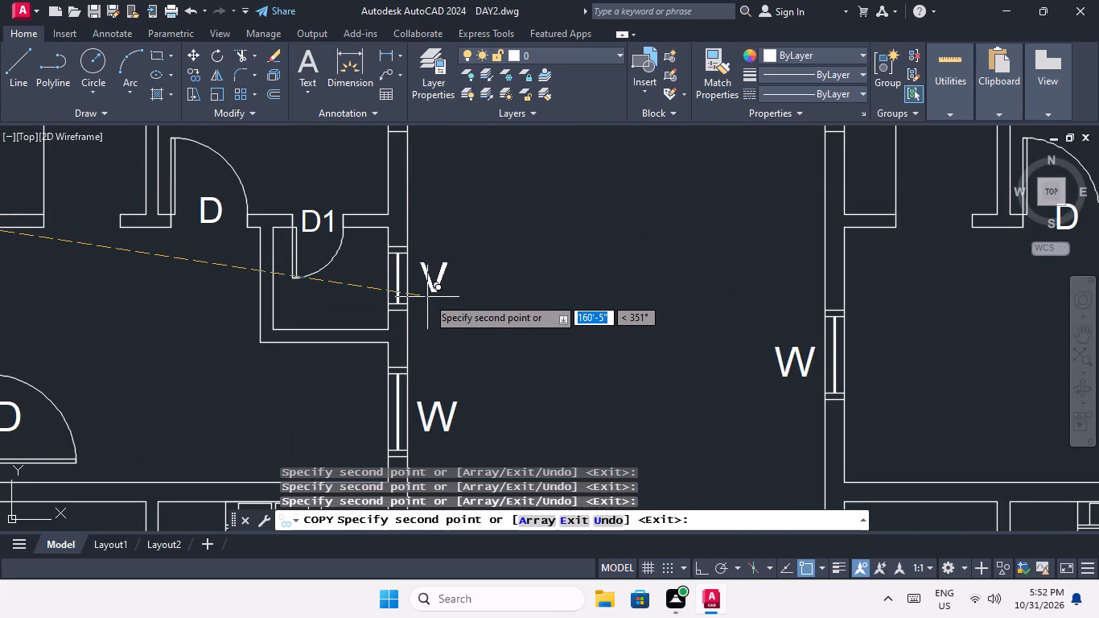
click(426, 293)
Place V copies beside the corridor-side W/C windows of the top two west flats in the adjacent plan to the east.
scroll(452, 248, down, 3)
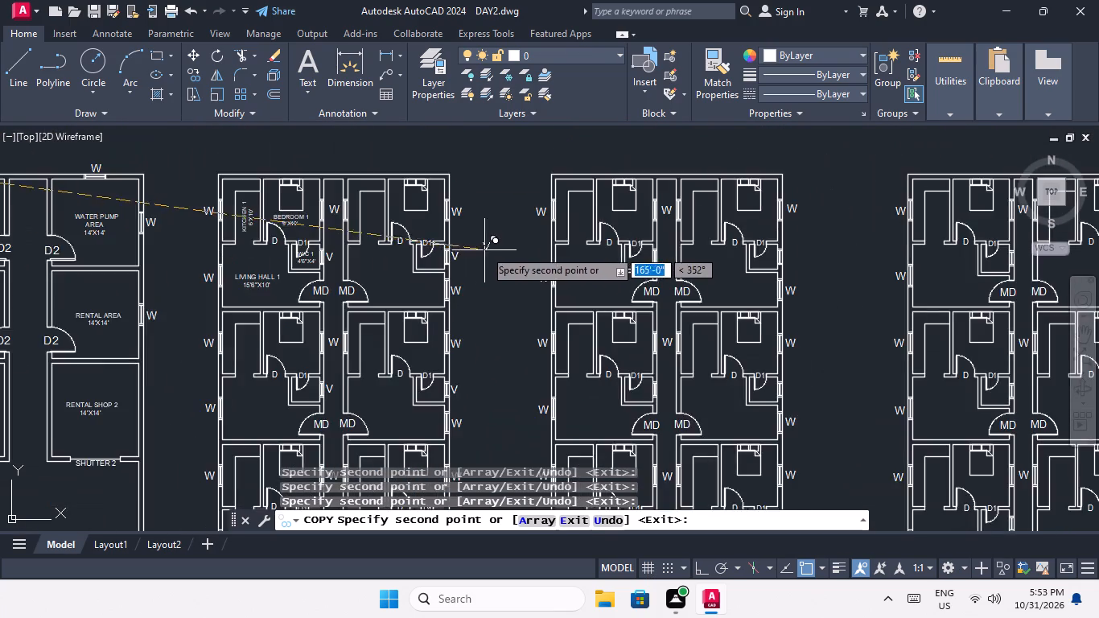
middle_drag(483, 250, 342, 280)
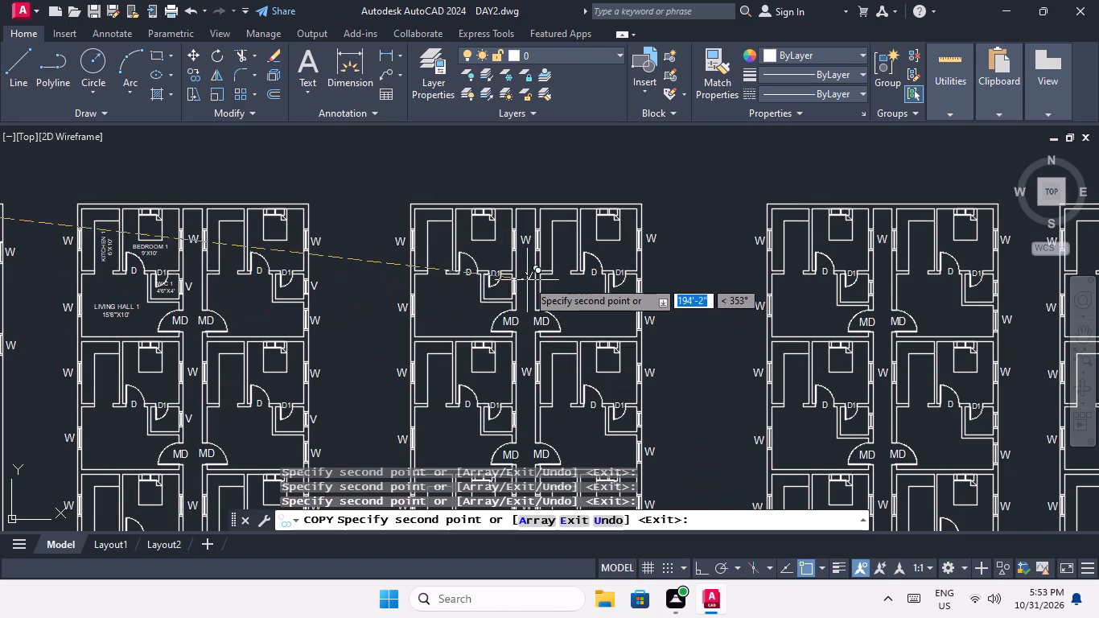
scroll(525, 292, up, 3)
click(500, 278)
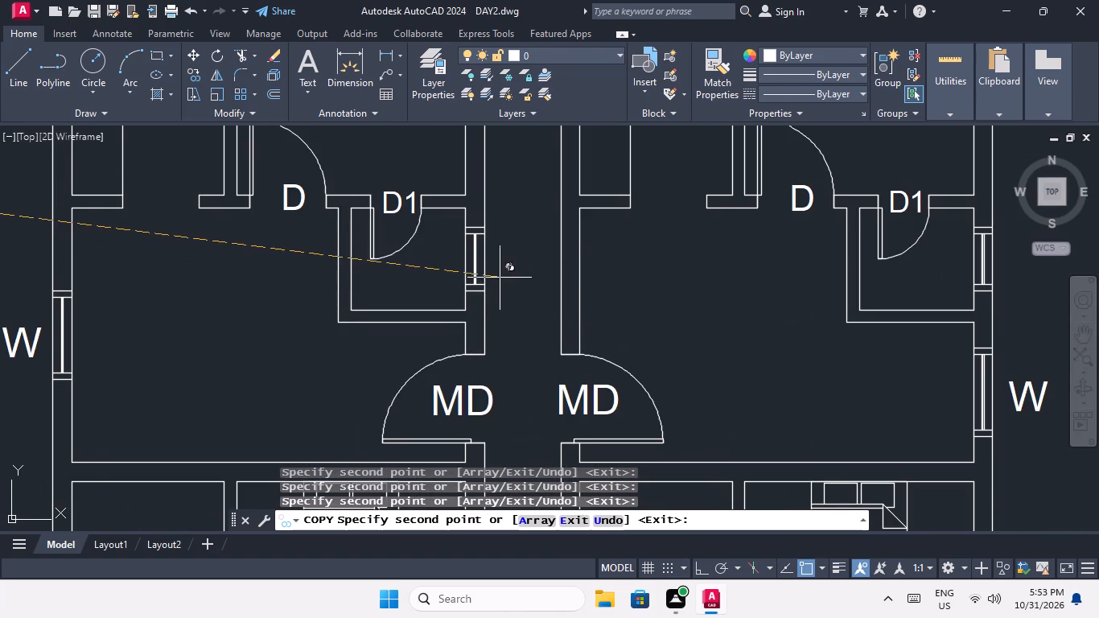
scroll(508, 215, down, 2)
middle_drag(505, 403, 463, 275)
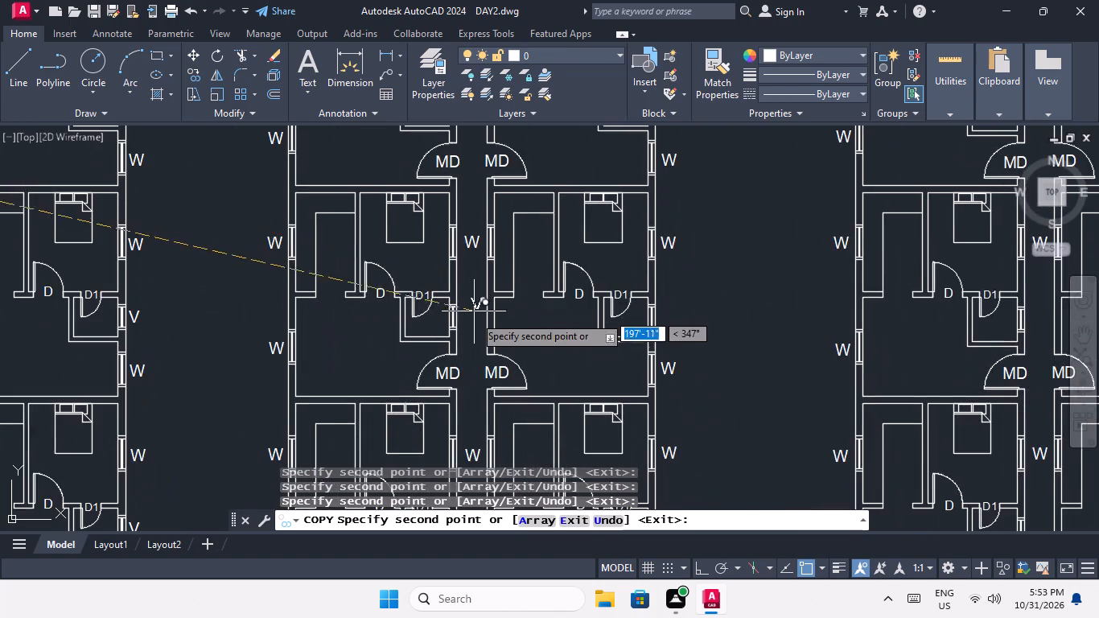
scroll(475, 321, up, 3)
click(422, 332)
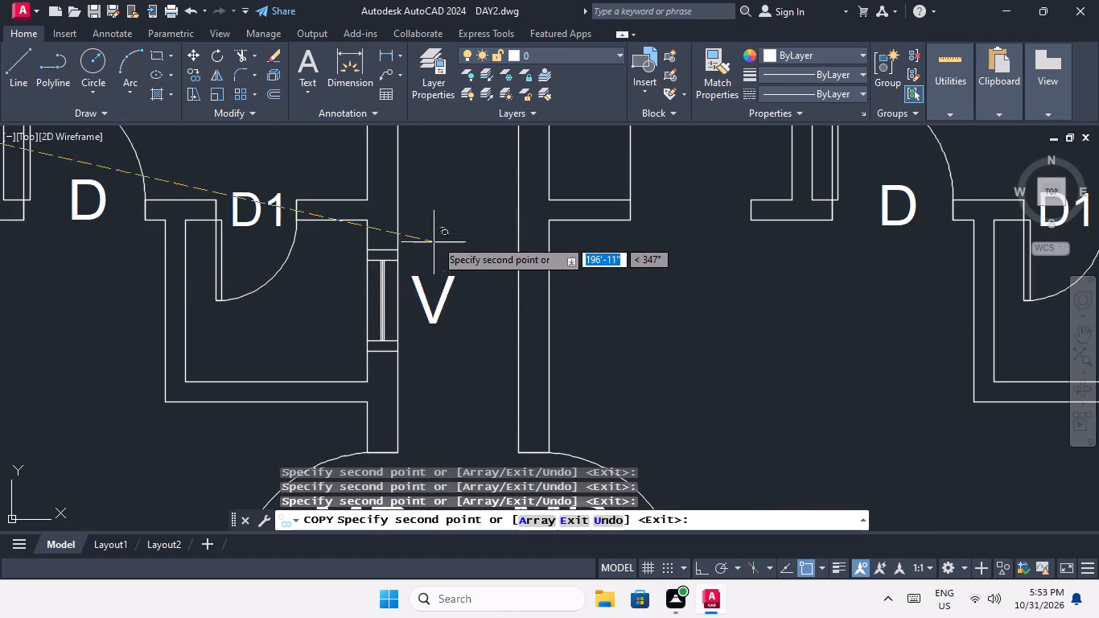
Place V copies beside the corridor-side W/C windows of the lower two west flats in this second flat plan.
scroll(435, 239, down, 2)
middle_drag(442, 334, 440, 217)
middle_drag(439, 347, 439, 204)
scroll(437, 355, up, 2)
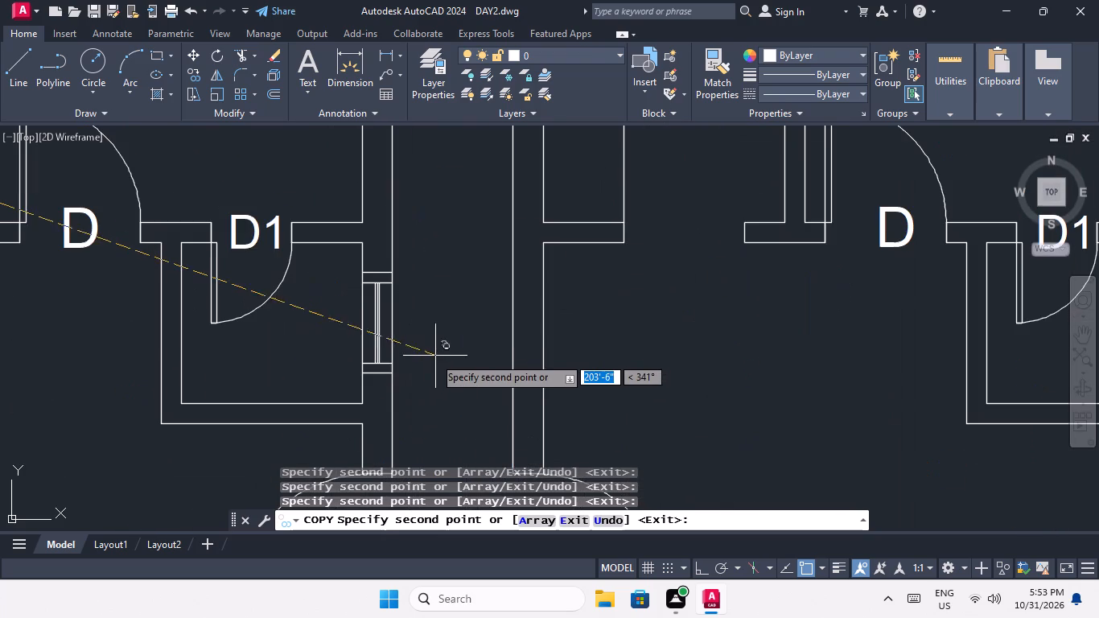
click(412, 352)
scroll(423, 289, down, 2)
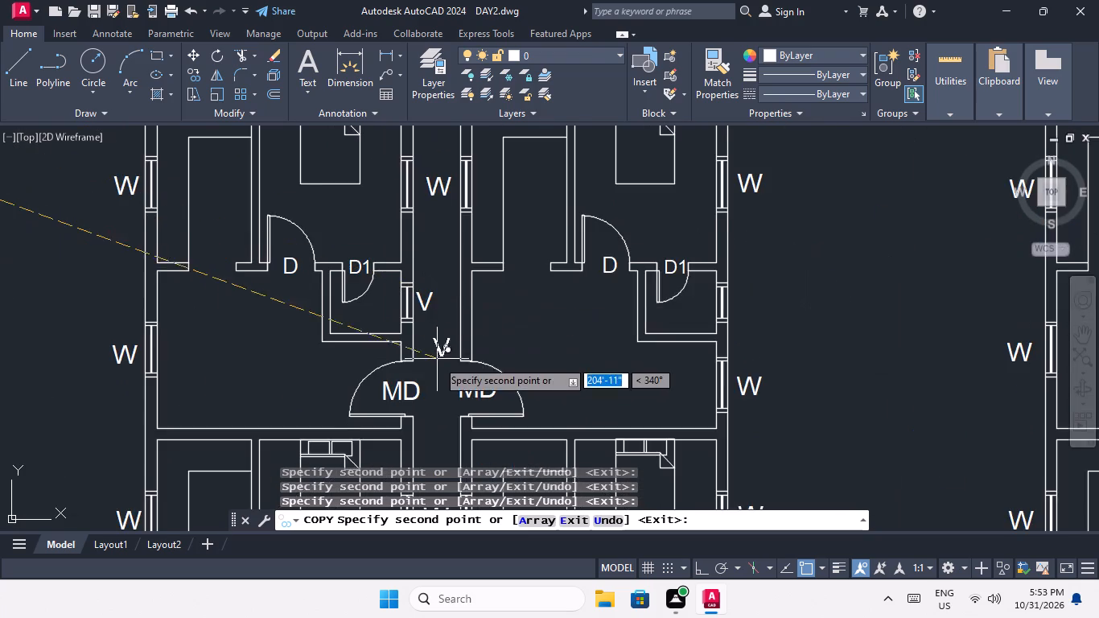
middle_drag(439, 334, 455, 225)
middle_drag(451, 332, 447, 245)
middle_drag(436, 350, 423, 201)
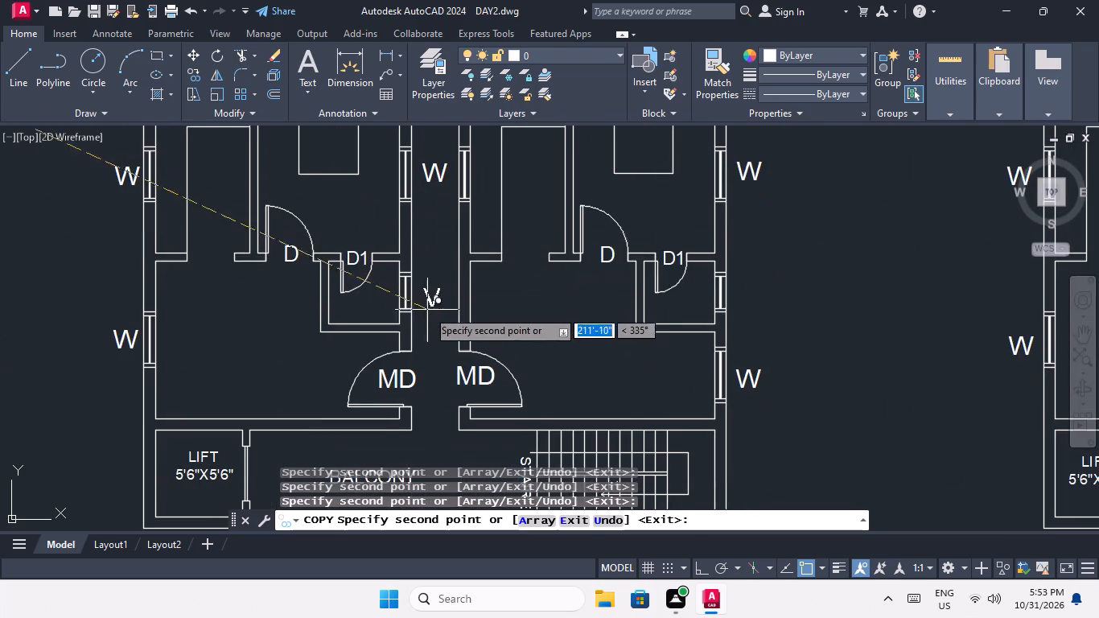
scroll(424, 315, up, 2)
click(411, 286)
Place V copies outside the W/C windows of the lowest two flats on the second flat plan's east wall.
scroll(422, 256, down, 3)
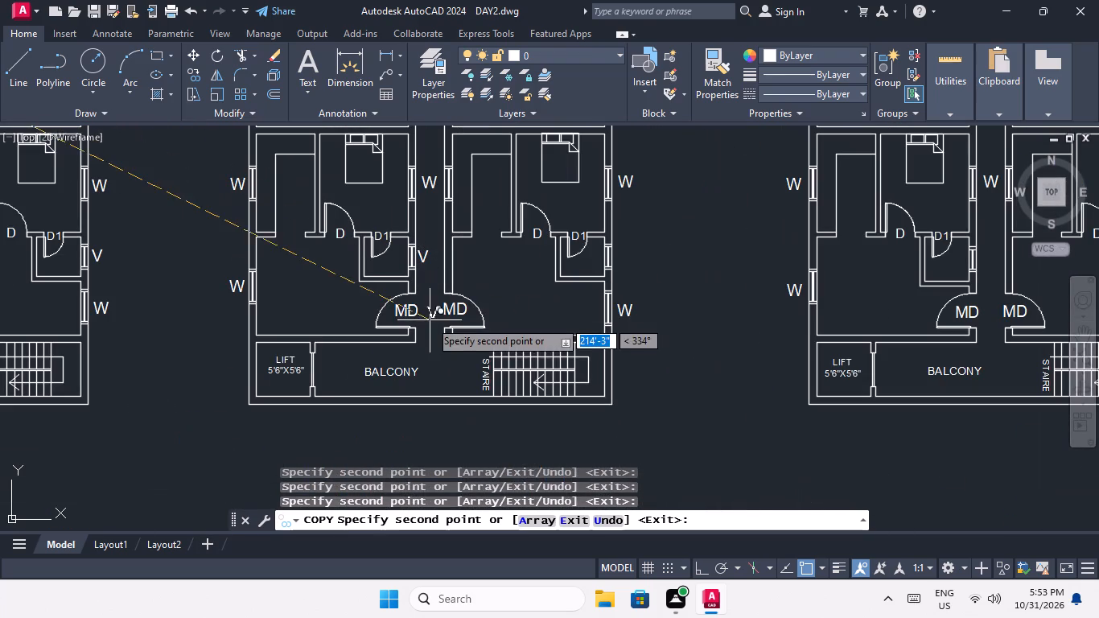
scroll(633, 262, up, 3)
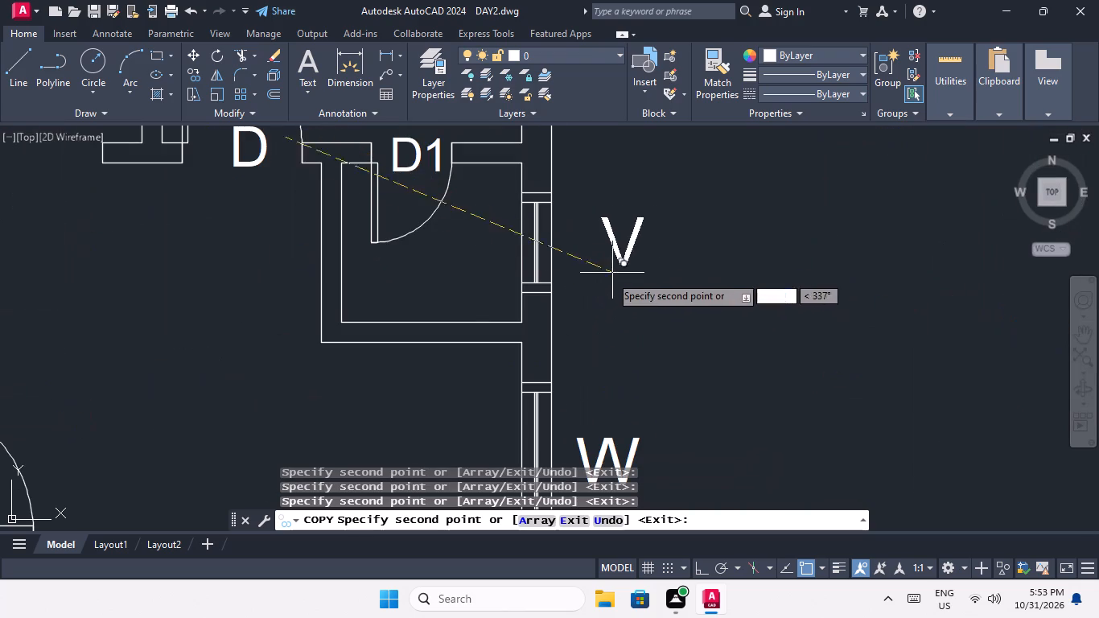
click(574, 269)
scroll(603, 253, down, 1)
middle_drag(601, 274, 525, 392)
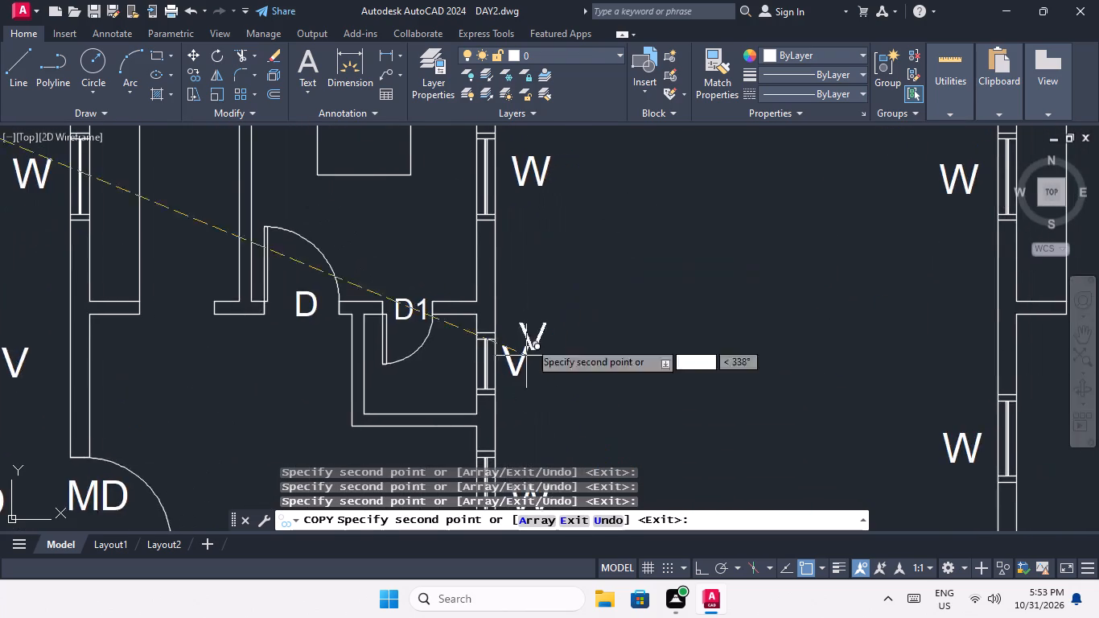
scroll(566, 267, down, 1)
middle_drag(549, 319, 517, 385)
middle_drag(538, 294, 479, 402)
middle_drag(503, 290, 472, 368)
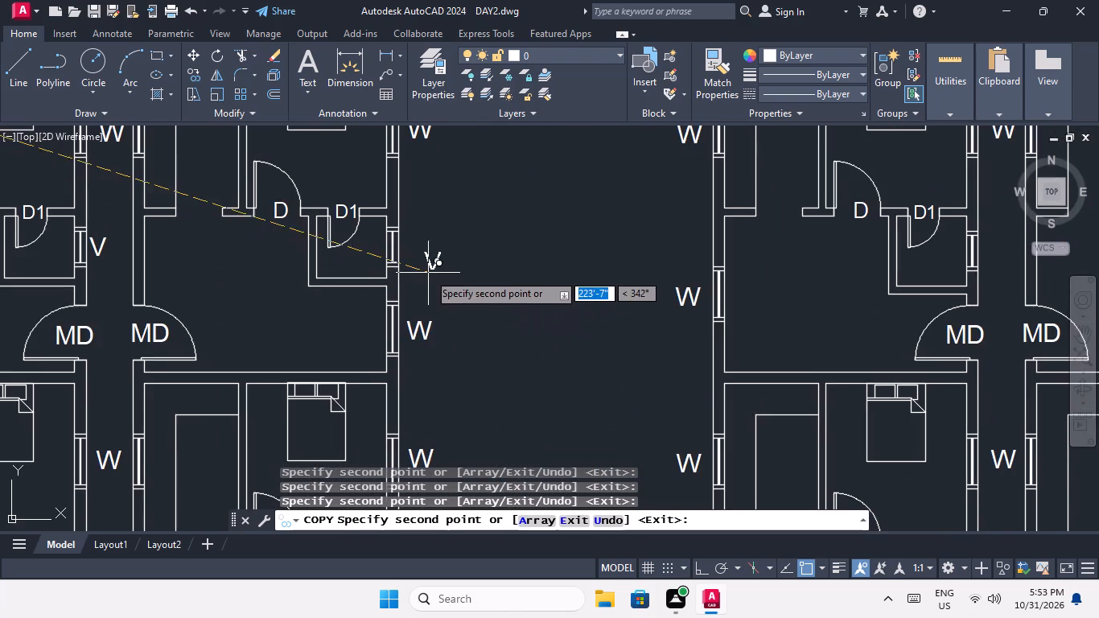
scroll(418, 250, up, 2)
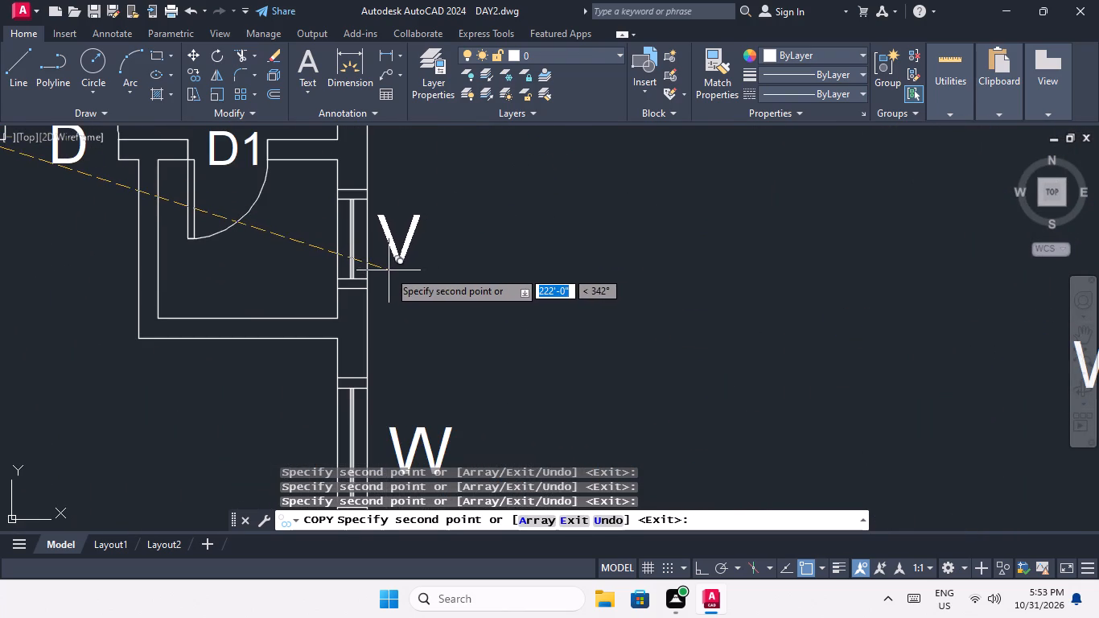
click(389, 270)
Place V copies outside the W/C windows of the top two flats on the second plan's east wall.
scroll(438, 248, down, 2)
middle_drag(441, 257, 442, 409)
middle_drag(461, 332, 444, 397)
middle_drag(447, 339, 430, 422)
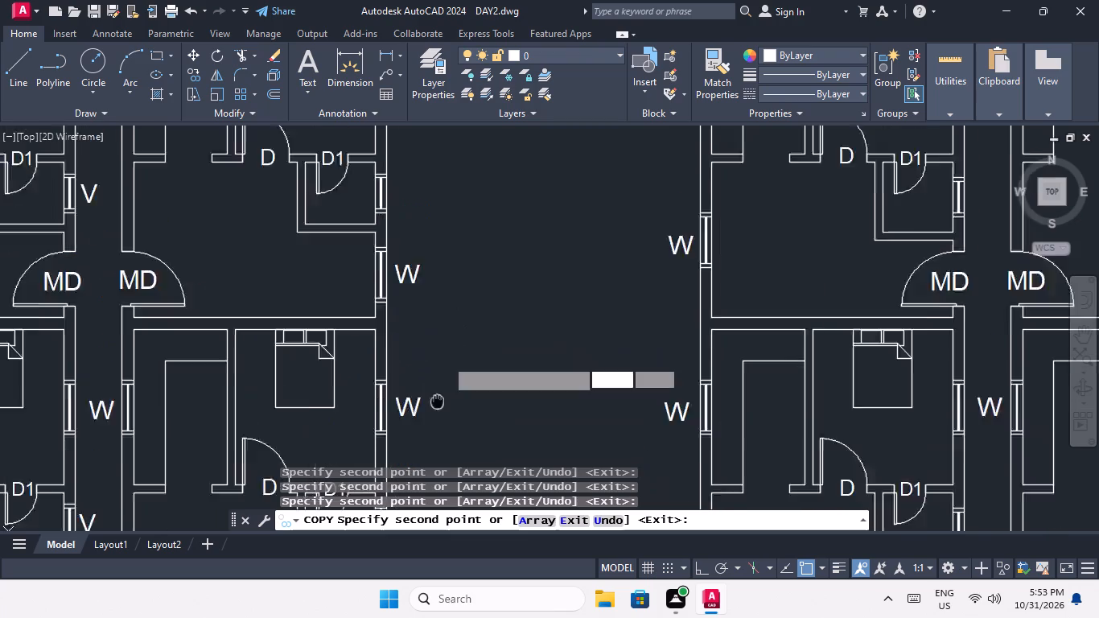
middle_drag(430, 422, 423, 459)
scroll(387, 267, up, 2)
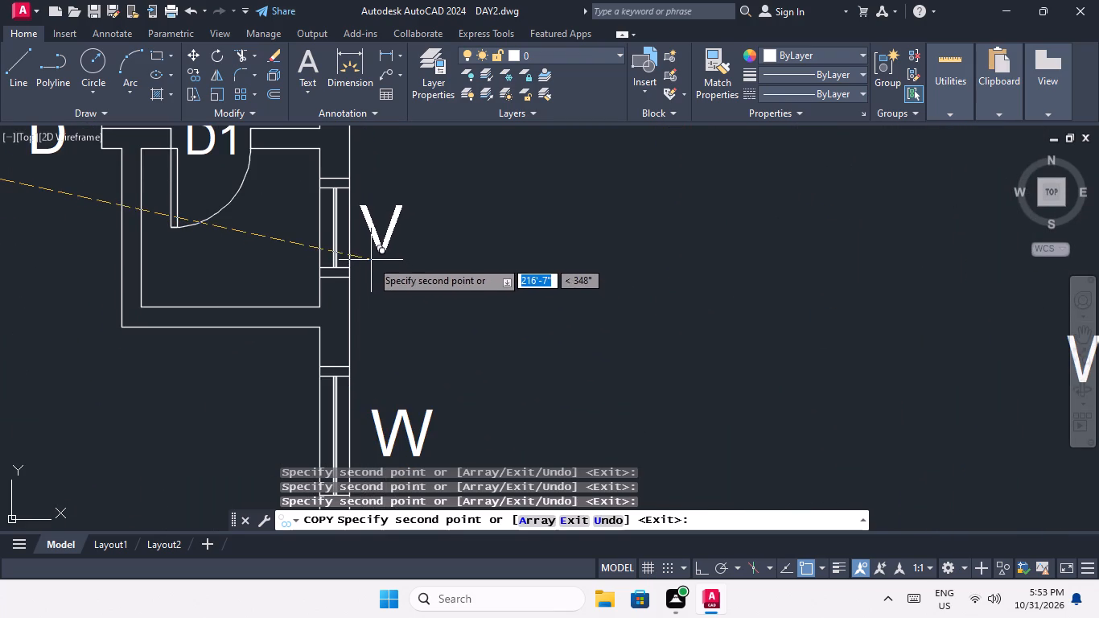
click(371, 260)
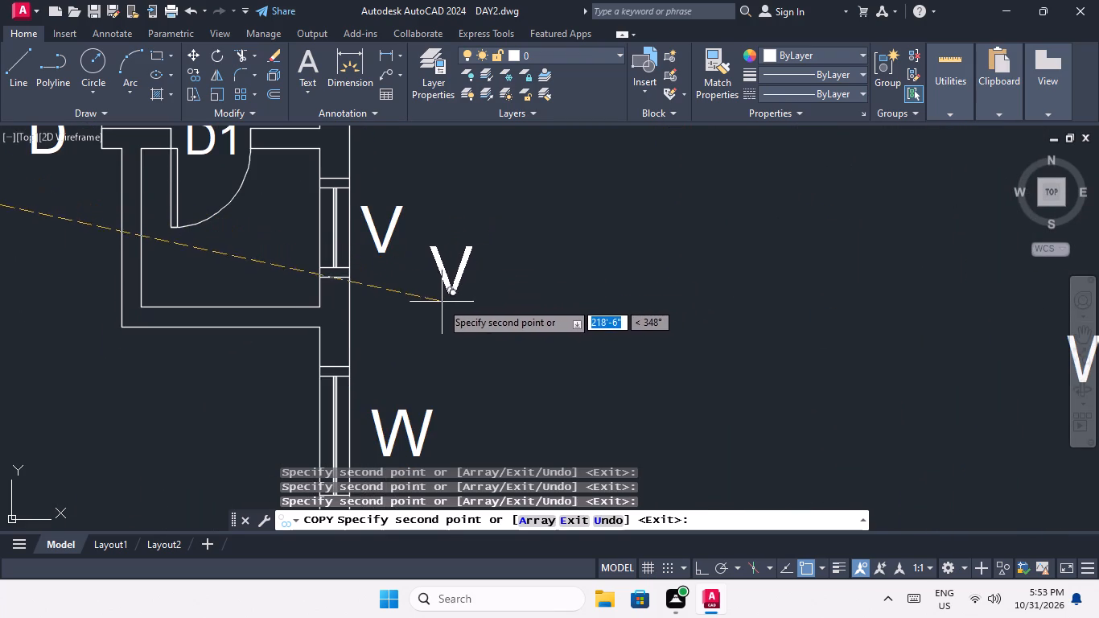
scroll(438, 303, down, 1)
middle_drag(438, 338, 414, 471)
scroll(403, 319, down, 1)
middle_drag(393, 384, 372, 447)
scroll(407, 269, down, 1)
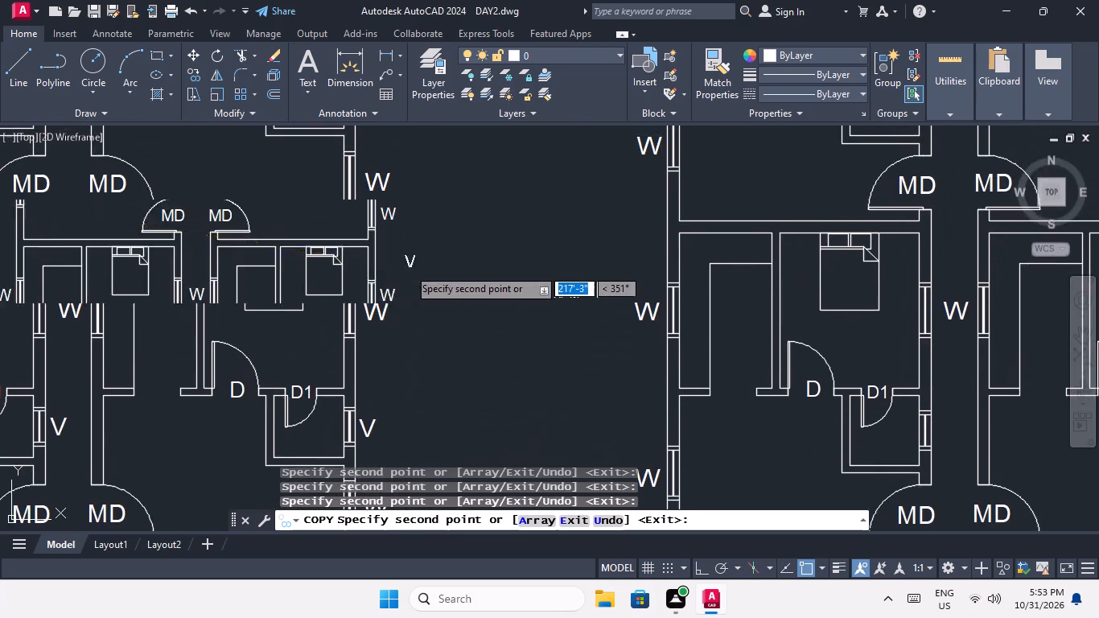
scroll(408, 268, down, 1)
middle_drag(408, 315, 395, 406)
scroll(374, 307, up, 3)
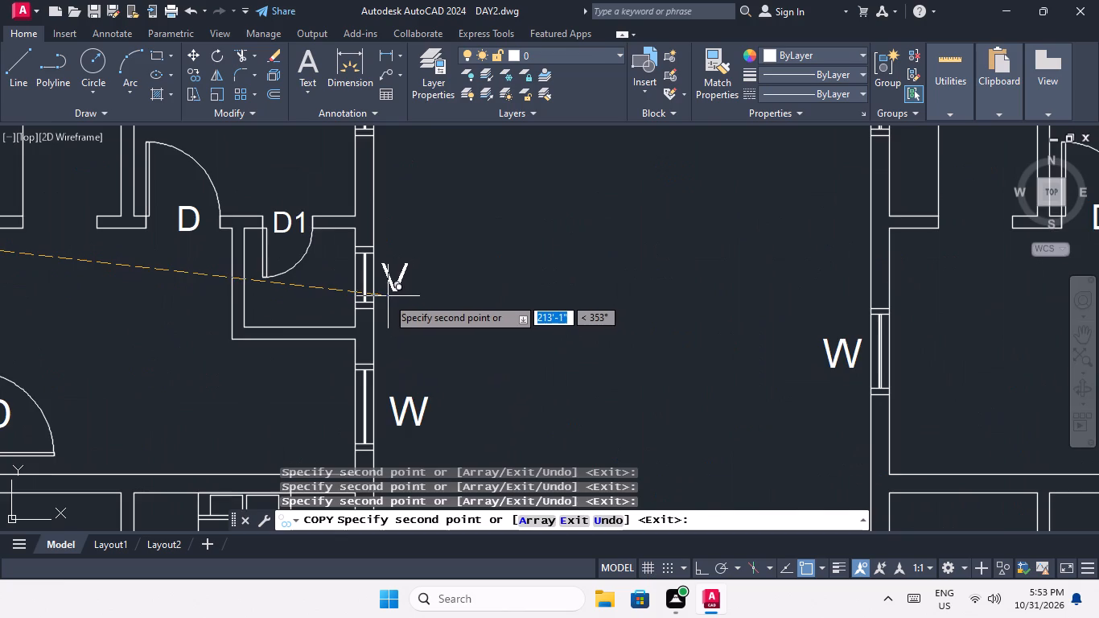
scroll(387, 298, up, 2)
click(382, 303)
Place V copies beside the corridor-side W/C windows of the top two west flats in the third flat plan.
scroll(405, 272, down, 2)
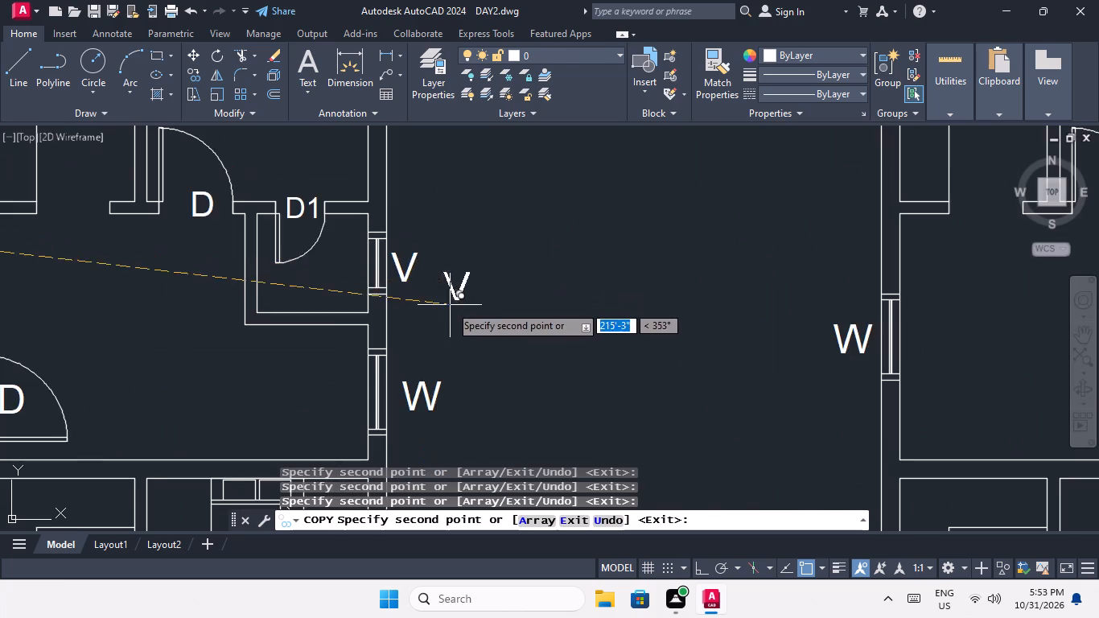
middle_drag(449, 307, 233, 202)
scroll(323, 238, down, 2)
middle_drag(356, 295, 208, 322)
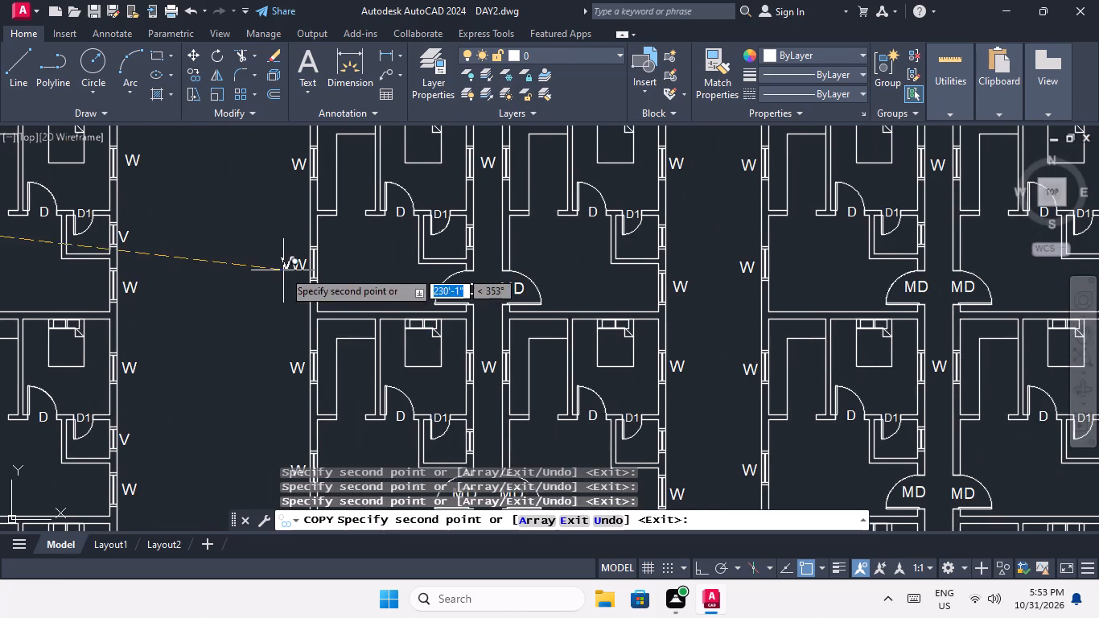
middle_drag(270, 314, 241, 387)
middle_drag(247, 343, 172, 198)
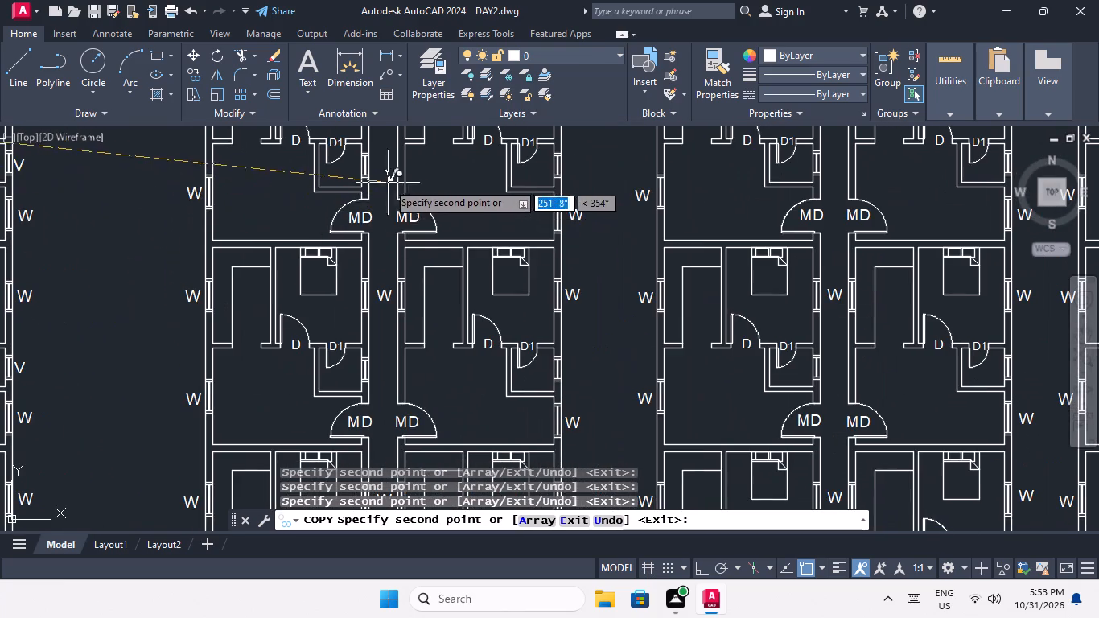
scroll(375, 177, up, 3)
middle_drag(368, 204, 351, 319)
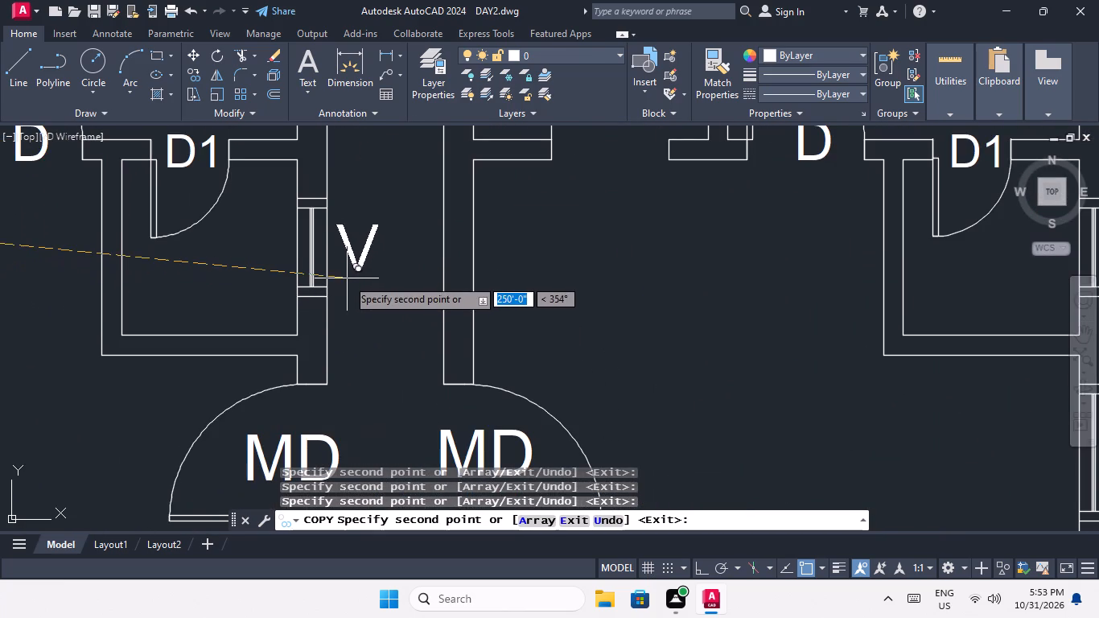
click(347, 278)
scroll(356, 216, down, 4)
middle_drag(361, 360, 342, 263)
scroll(341, 298, up, 3)
middle_drag(332, 220, 322, 340)
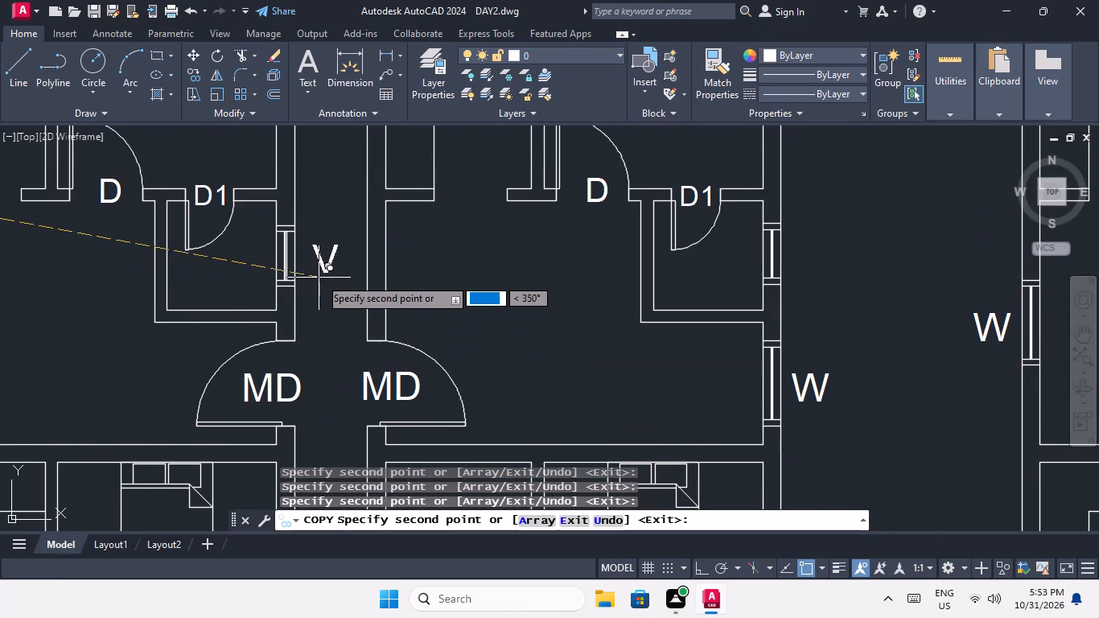
click(311, 274)
Place V copies beside the corridor-side W/C windows of the lower two west flats in the third plan.
scroll(319, 225, down, 3)
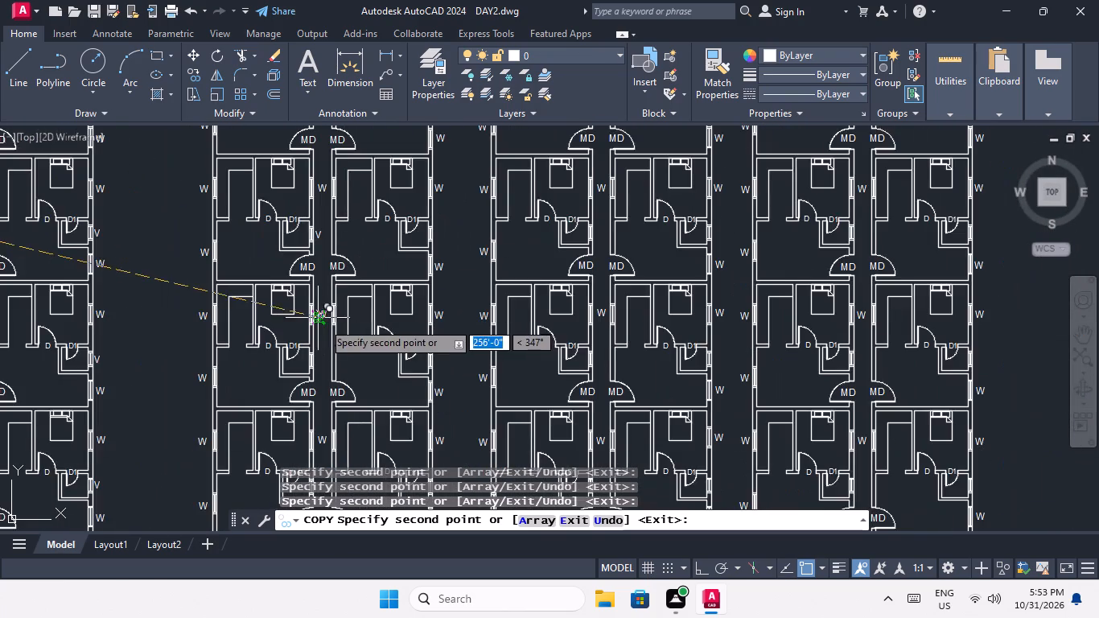
middle_drag(319, 322, 315, 213)
scroll(315, 266, up, 3)
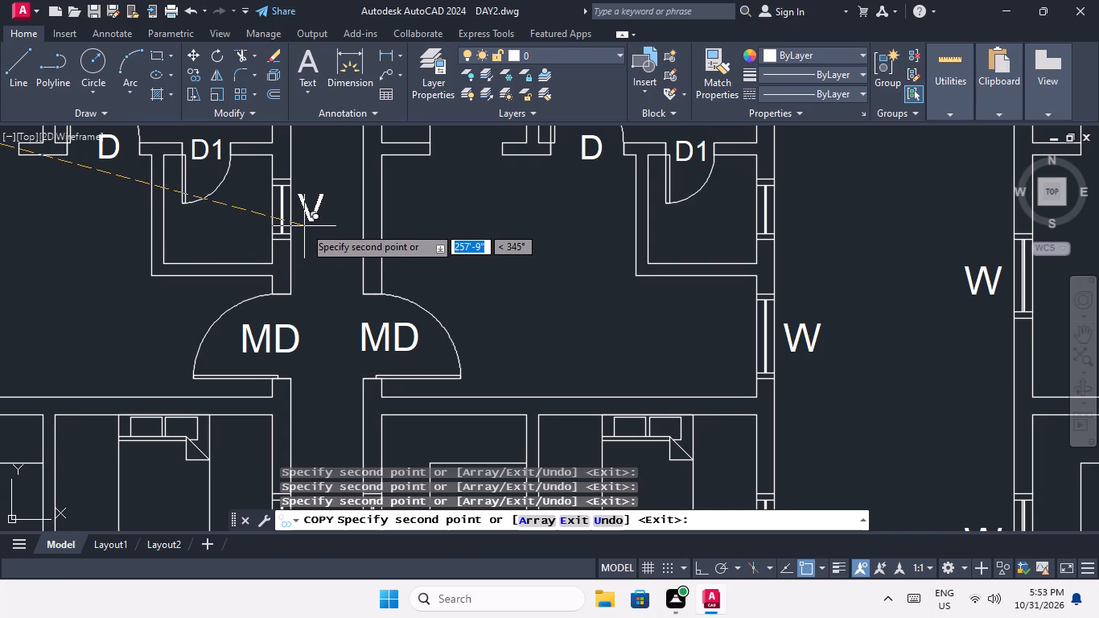
click(304, 226)
scroll(311, 229, down, 2)
middle_drag(317, 366, 308, 262)
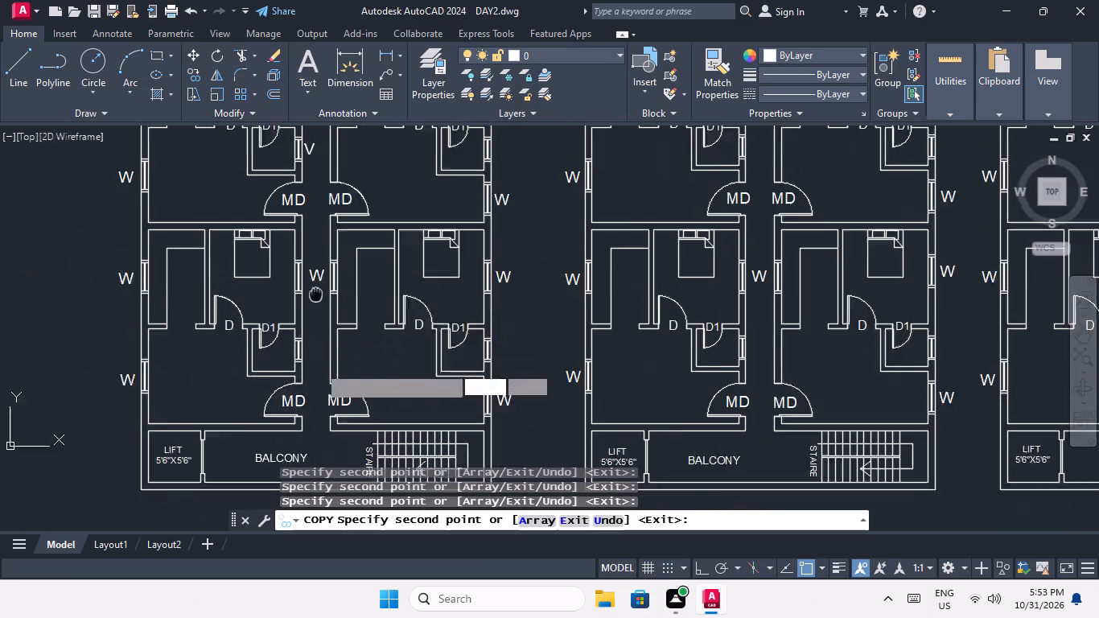
middle_drag(308, 262, 307, 257)
scroll(303, 319, up, 3)
click(284, 332)
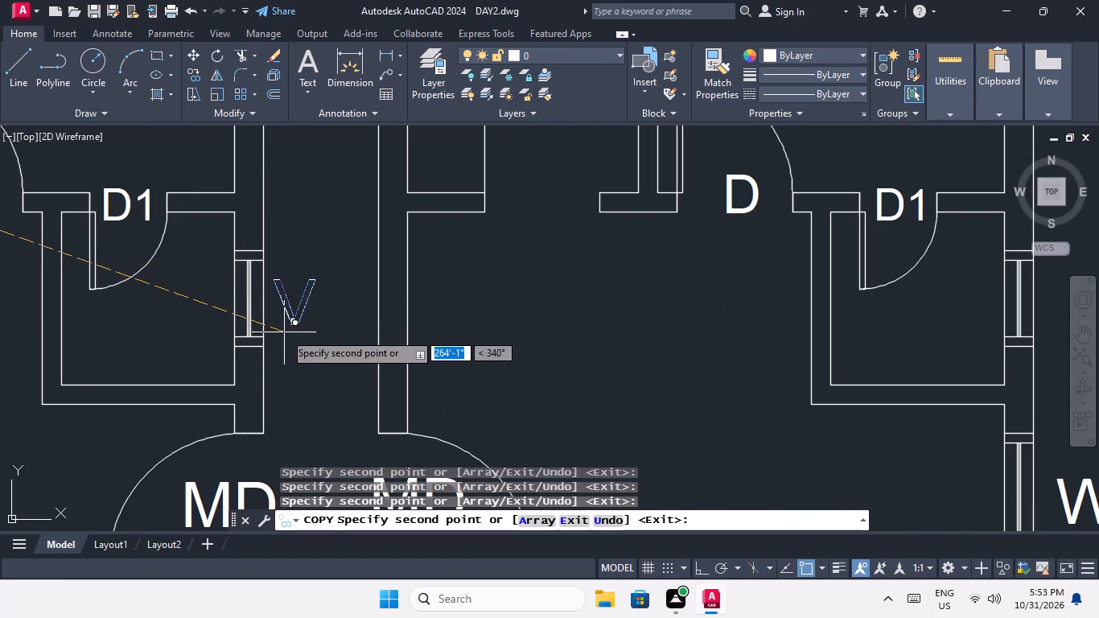
Place V copies outside the W/C windows of the lowest two flats on the third plan's east wall.
scroll(296, 271, down, 3)
middle_drag(382, 318, 224, 337)
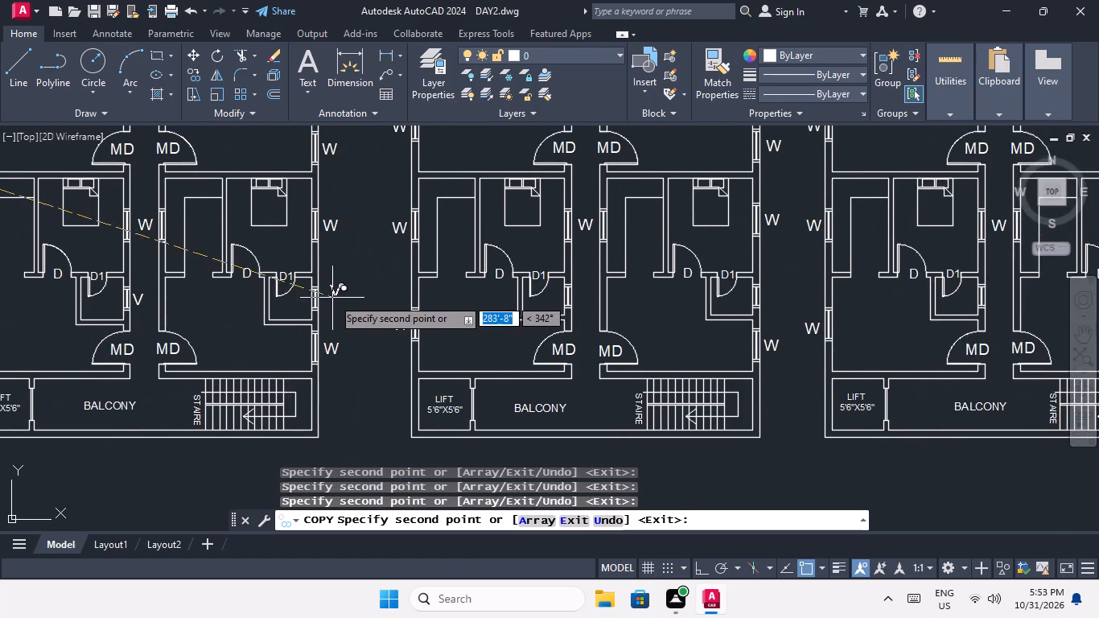
scroll(331, 298, up, 2)
click(315, 311)
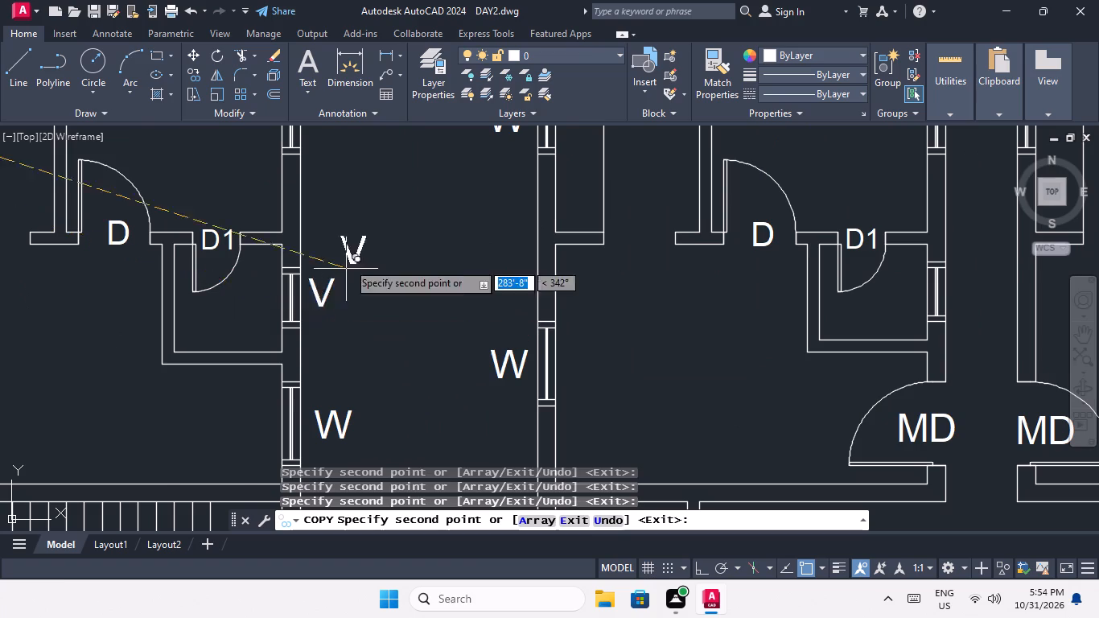
scroll(360, 227, down, 1)
middle_drag(360, 229, 346, 377)
middle_drag(348, 317, 348, 345)
middle_drag(355, 274, 355, 357)
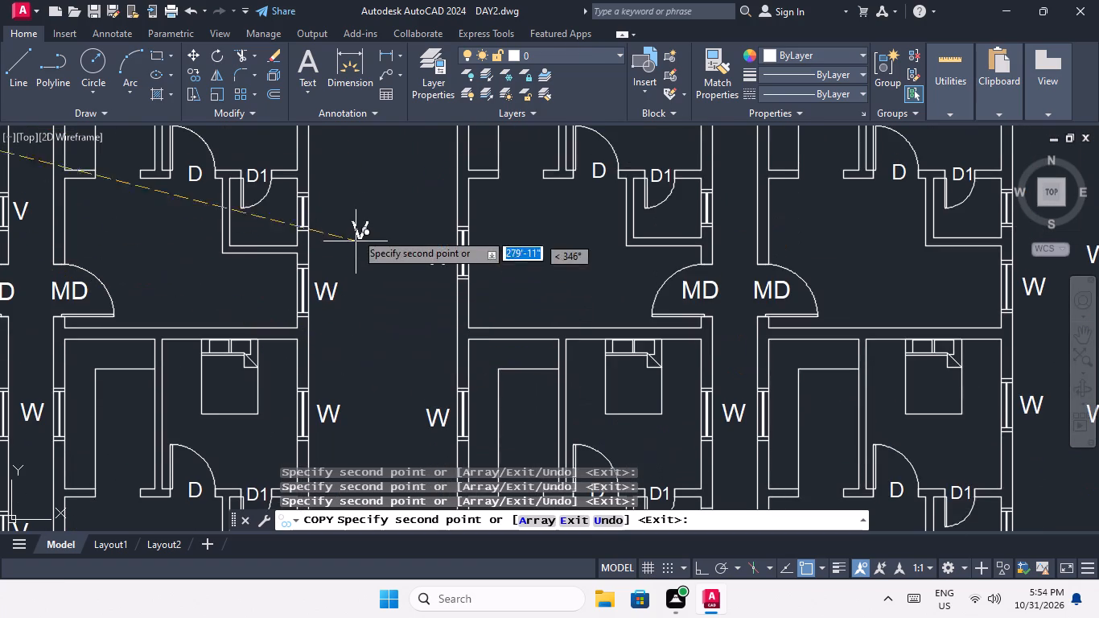
scroll(319, 217, up, 2)
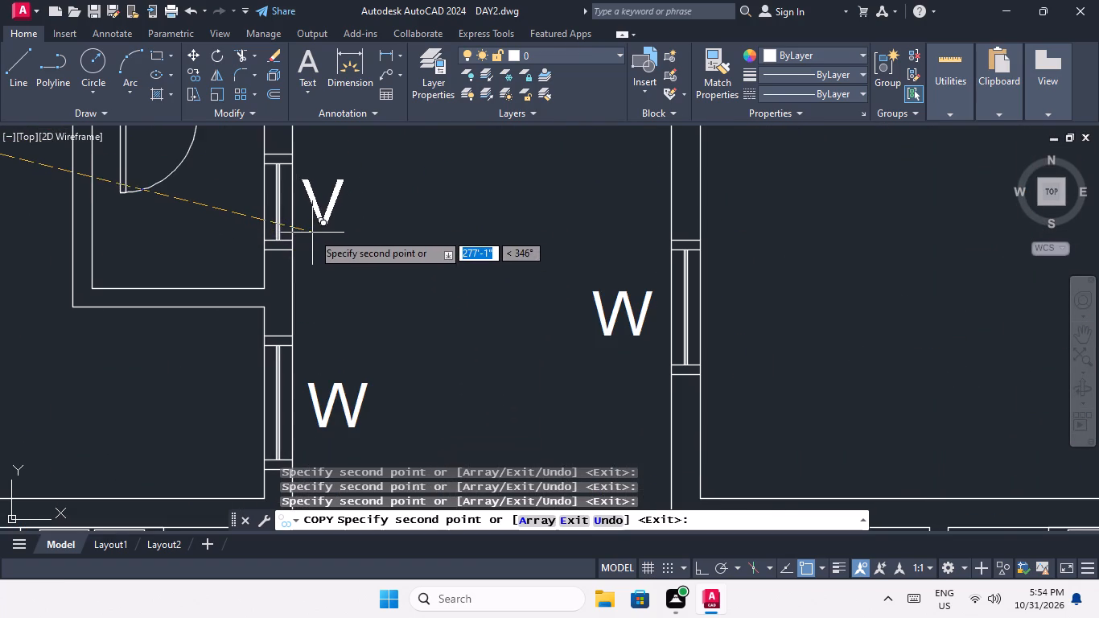
click(312, 233)
Place V copies outside the W/C windows of the top two flats on the third plan's east wall.
scroll(342, 221, down, 1)
middle_drag(343, 225, 342, 399)
middle_drag(353, 265, 351, 392)
middle_drag(360, 245, 356, 381)
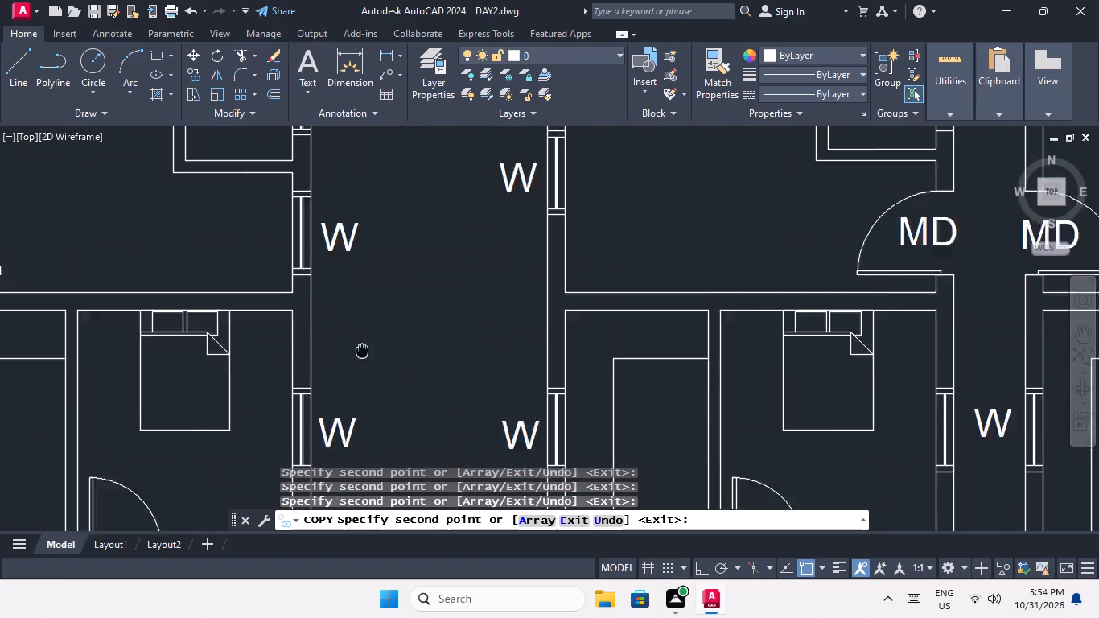
middle_drag(356, 381, 348, 421)
middle_drag(355, 266, 354, 381)
scroll(309, 324, up, 2)
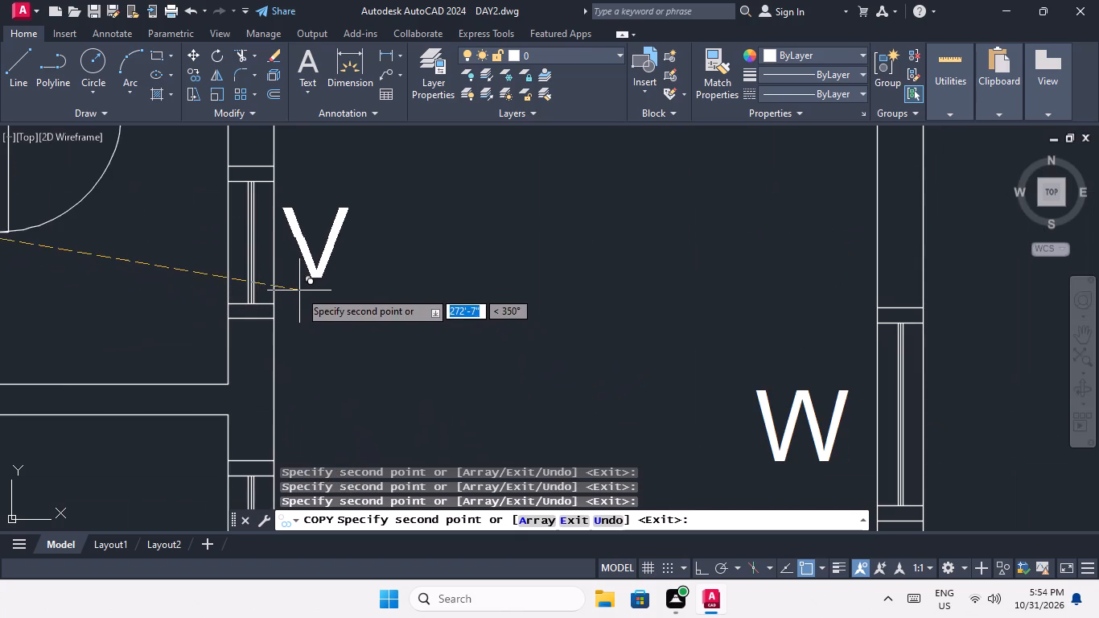
click(301, 289)
scroll(340, 266, down, 2)
middle_drag(344, 299, 345, 439)
middle_drag(357, 315, 359, 403)
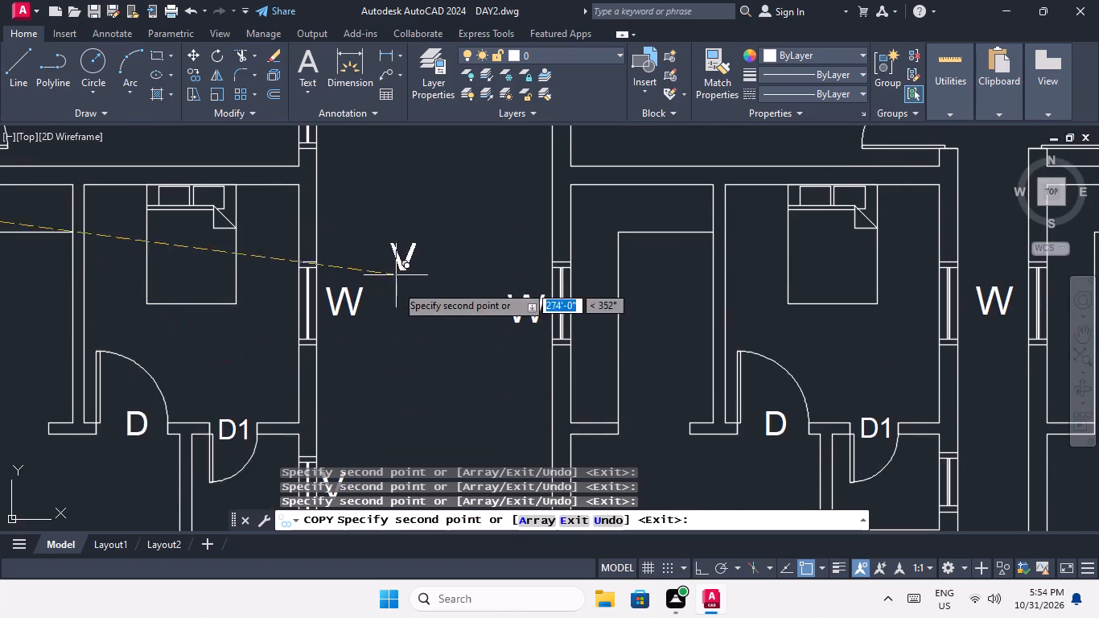
middle_drag(396, 309, 387, 431)
middle_drag(369, 304, 375, 411)
scroll(330, 232, up, 1)
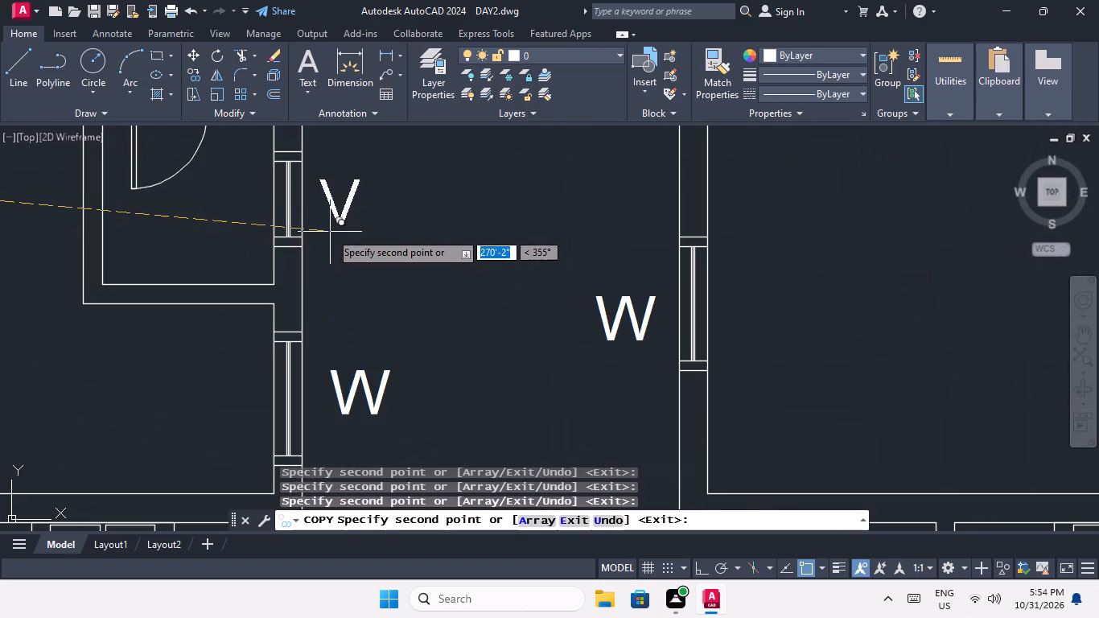
click(321, 229)
Place V copies beside the corridor-side W/C windows of the top two west flats in the fourth flat plan.
scroll(336, 229, down, 1)
middle_drag(341, 286, 331, 468)
scroll(369, 240, down, 1)
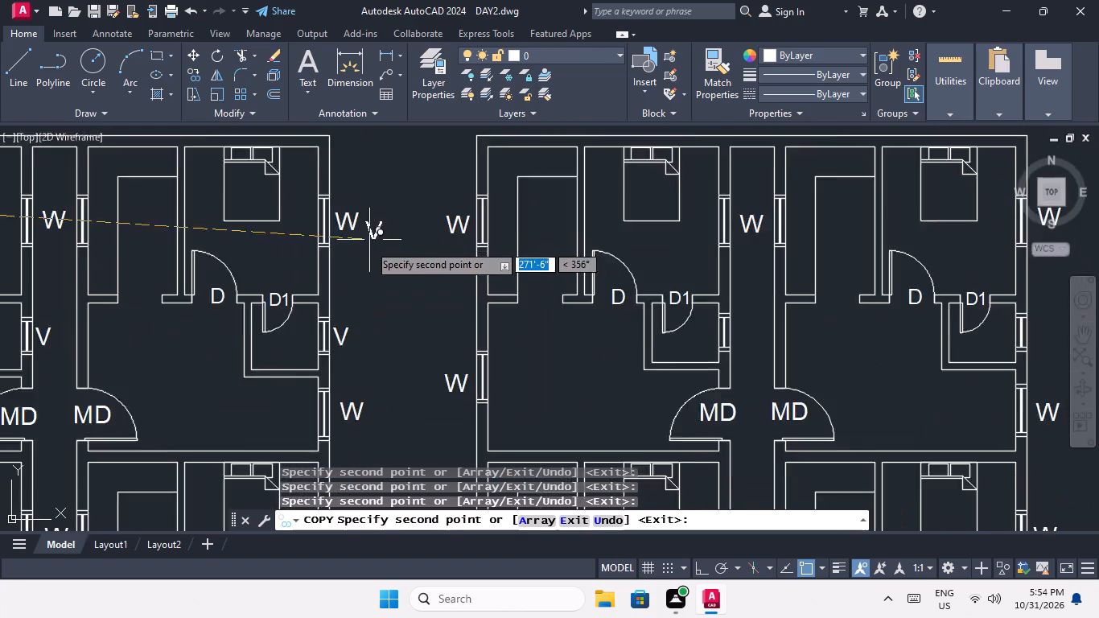
scroll(367, 248, down, 1)
middle_drag(364, 300, 357, 360)
middle_drag(401, 364, 299, 240)
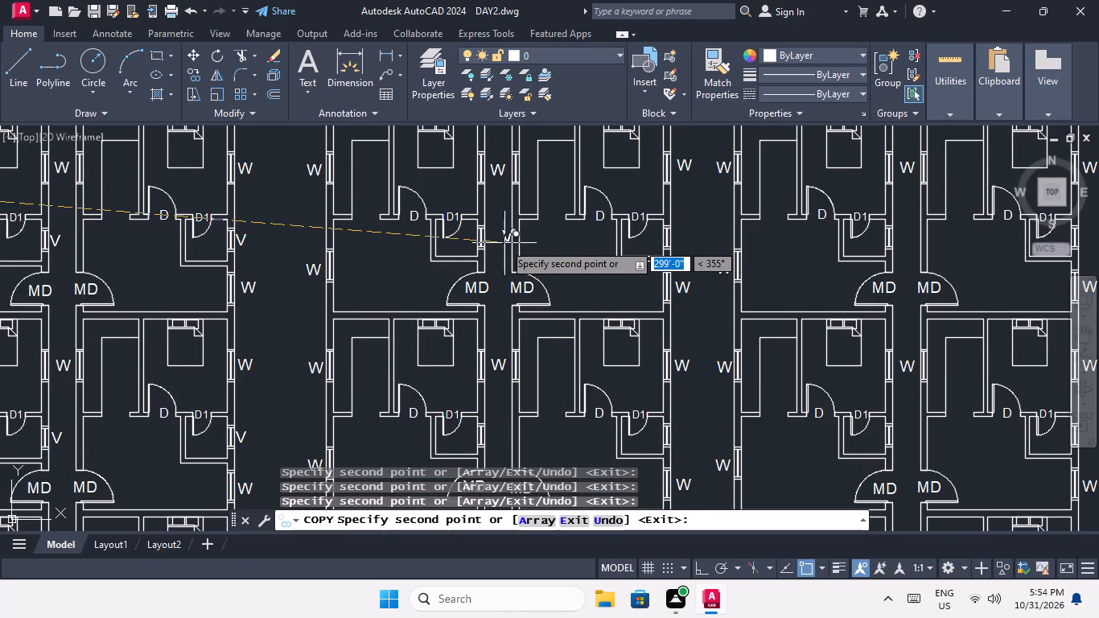
scroll(494, 251, up, 3)
click(472, 233)
scroll(480, 196, down, 3)
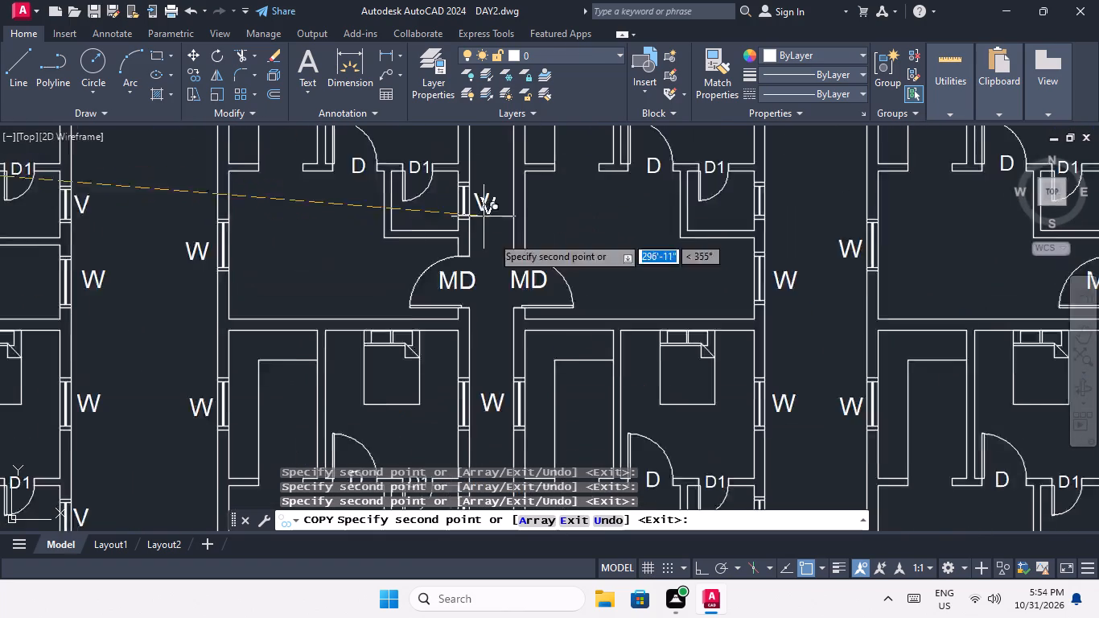
middle_drag(498, 318, 457, 205)
scroll(441, 315, up, 2)
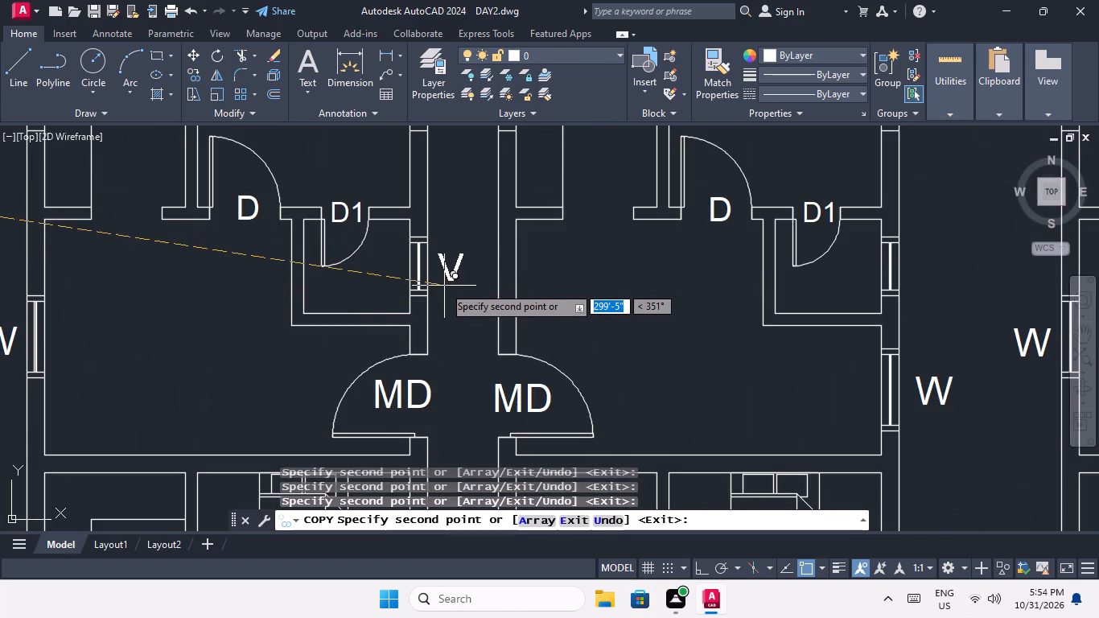
scroll(440, 286, up, 3)
click(443, 280)
Place V copies beside the corridor-side W/C windows of the lower two west flats in the fourth plan.
scroll(447, 238, down, 3)
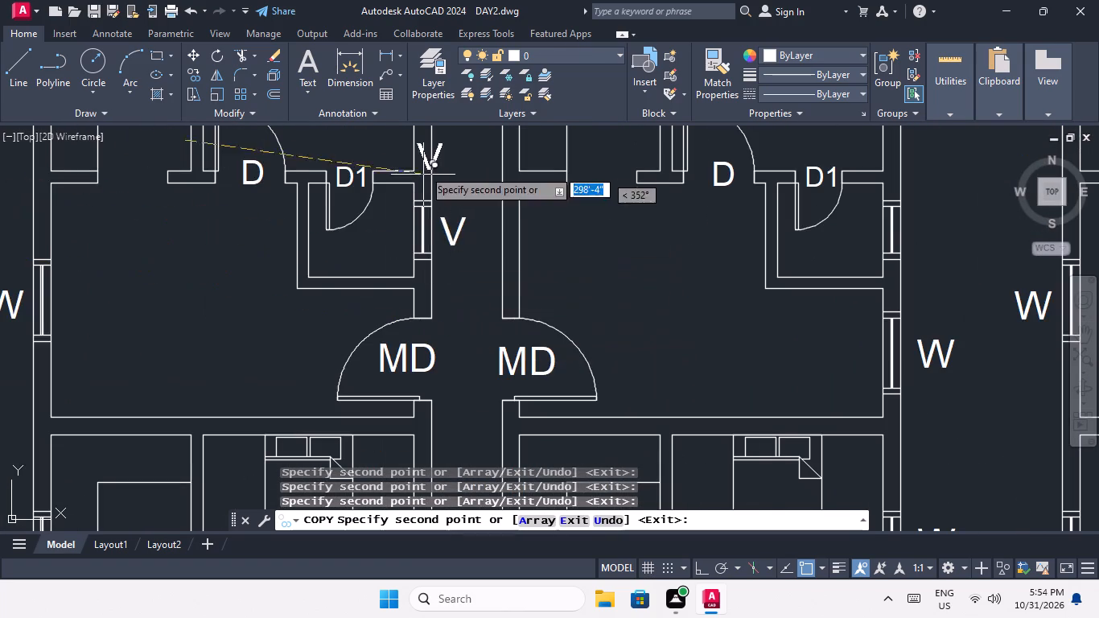
middle_drag(440, 295, 374, 116)
scroll(392, 191, down, 2)
scroll(383, 350, up, 2)
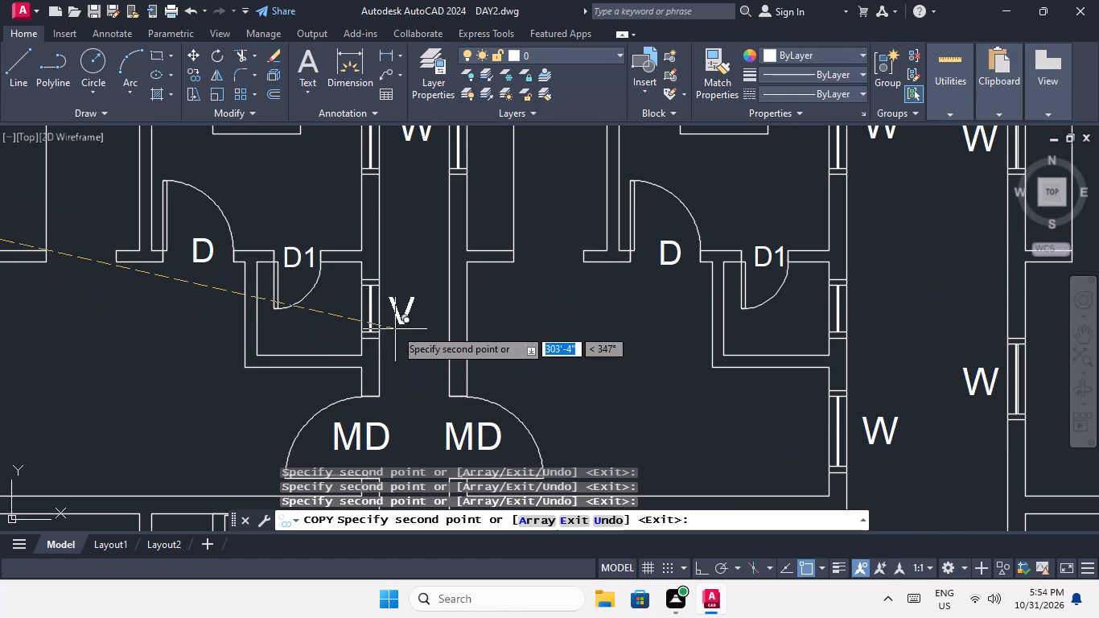
click(393, 327)
middle_drag(394, 336, 363, 213)
scroll(382, 312, down, 2)
middle_drag(382, 349, 365, 247)
scroll(363, 376, up, 3)
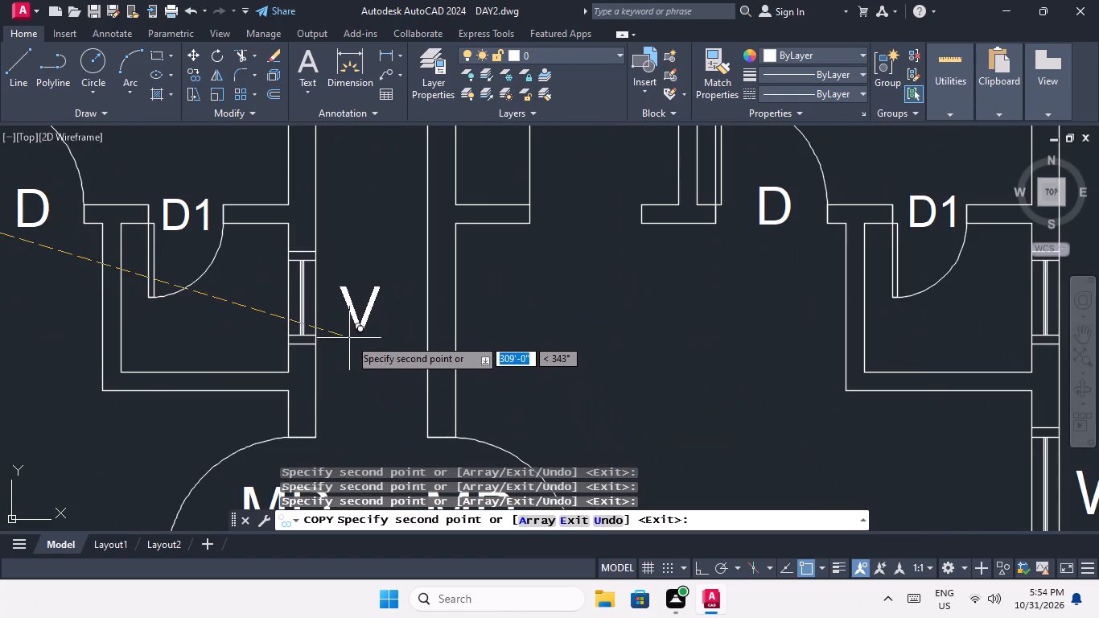
click(335, 327)
scroll(343, 305, down, 3)
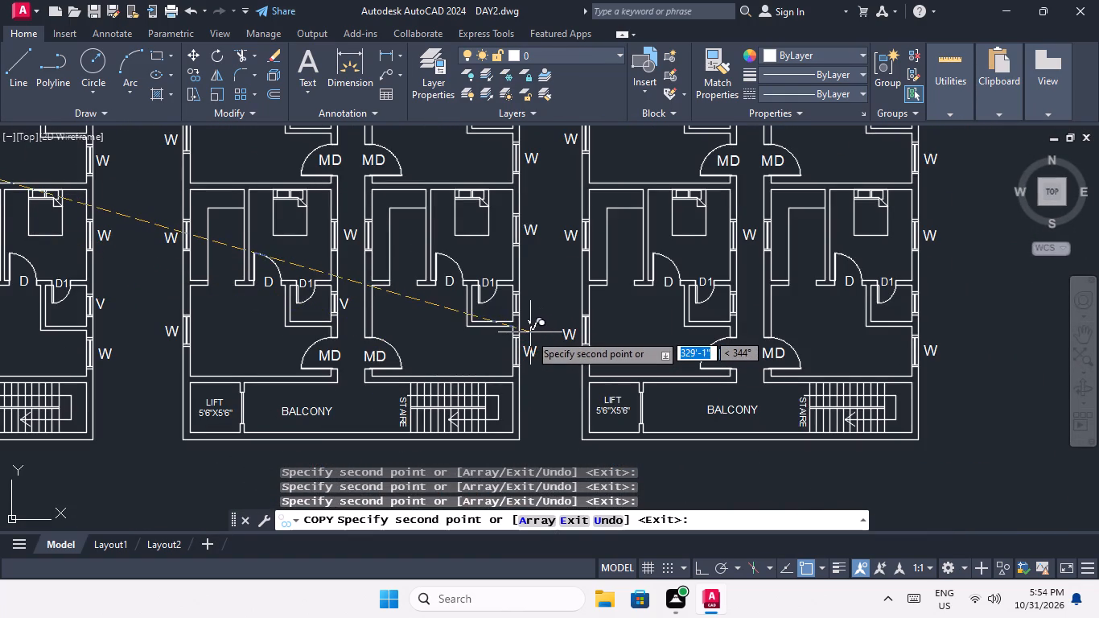
Place V copies outside the W/C windows of the lowest two flats on the fourth plan's east wall.
scroll(541, 311, up, 4)
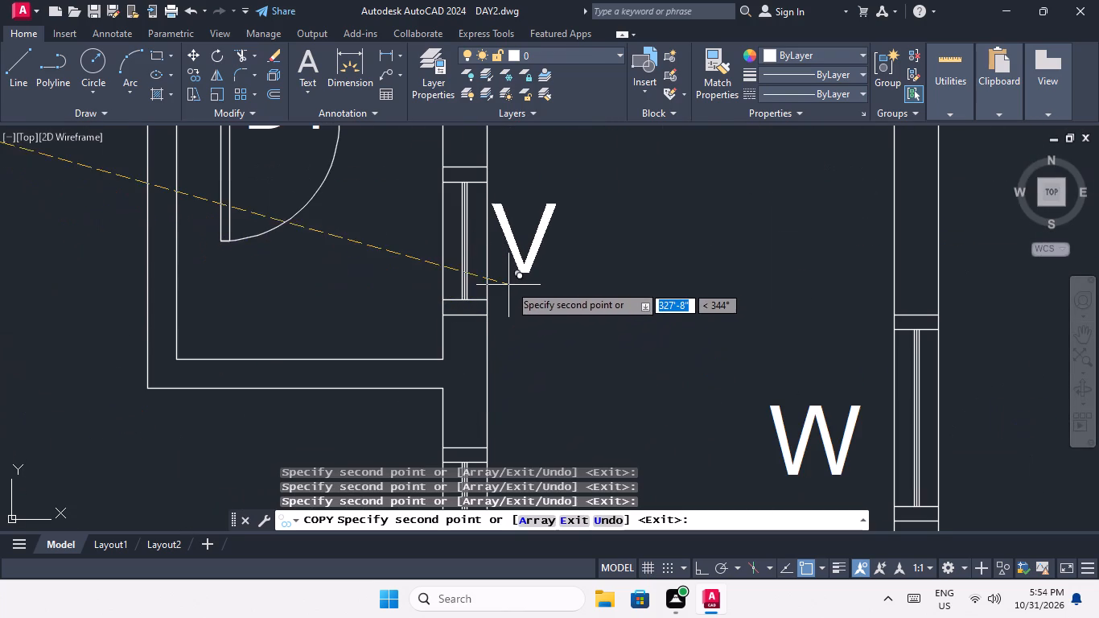
click(517, 289)
scroll(534, 277, down, 2)
middle_drag(531, 307, 503, 429)
scroll(542, 294, down, 1)
middle_drag(541, 334, 514, 421)
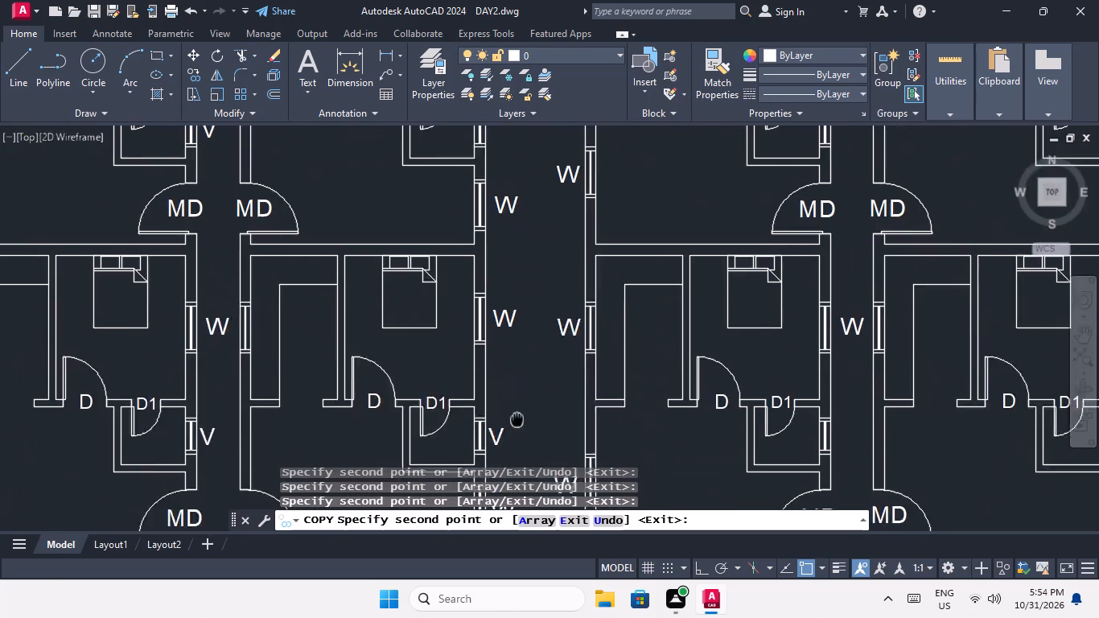
middle_drag(514, 421, 500, 452)
middle_drag(520, 297, 495, 406)
scroll(458, 266, up, 3)
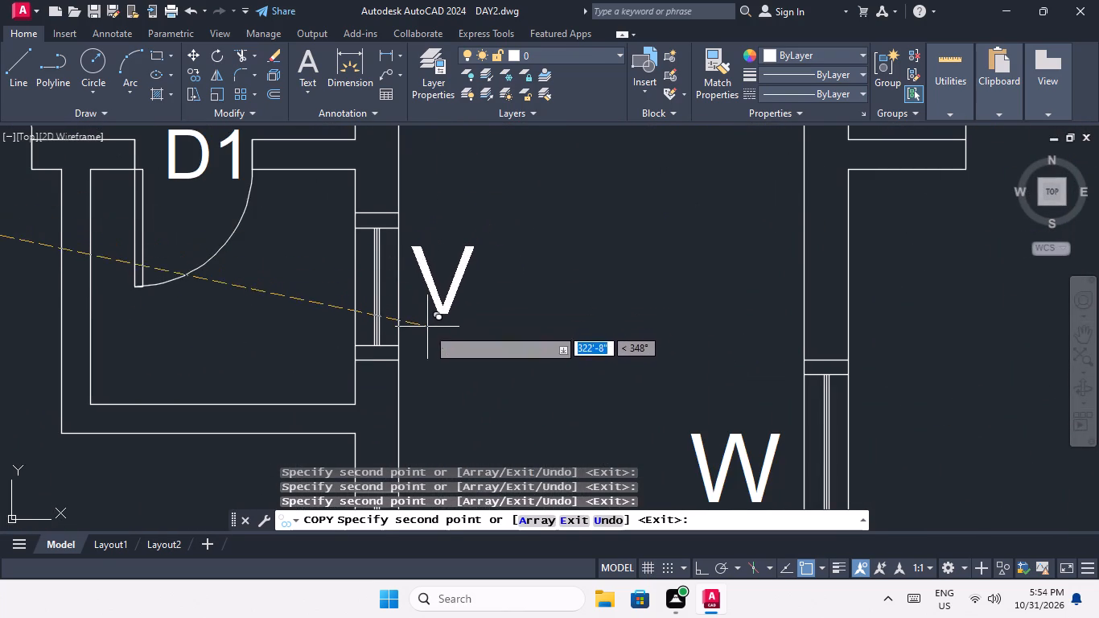
click(426, 334)
Place V copies outside the W/C windows of the top two flats on the fourth plan's east wall.
scroll(464, 274, down, 4)
middle_drag(502, 286, 480, 406)
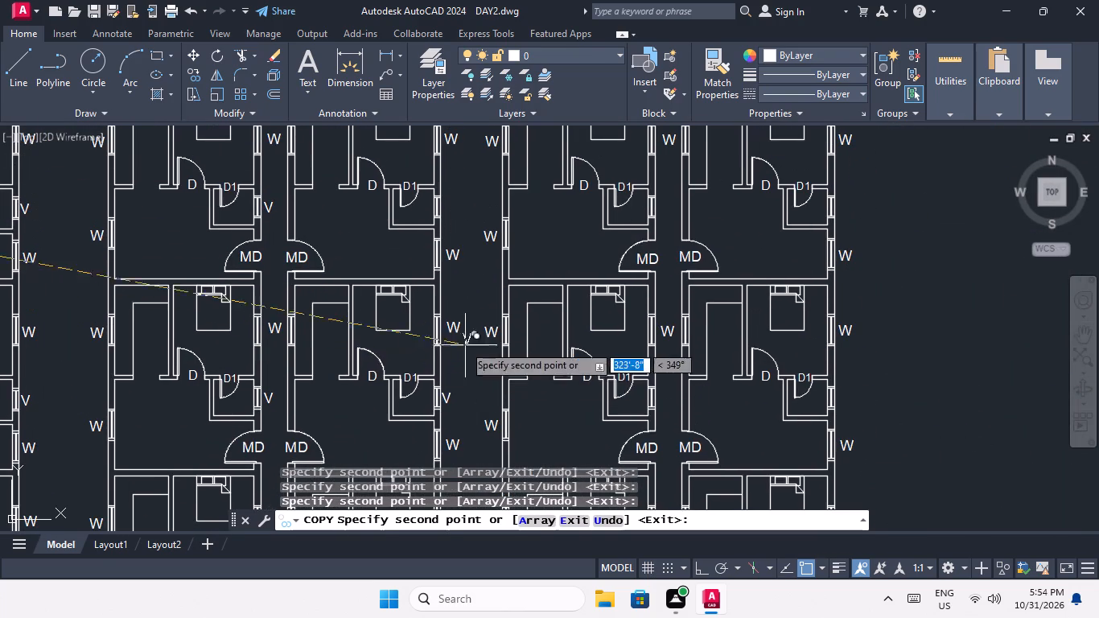
scroll(452, 216, up, 3)
middle_drag(436, 245, 437, 363)
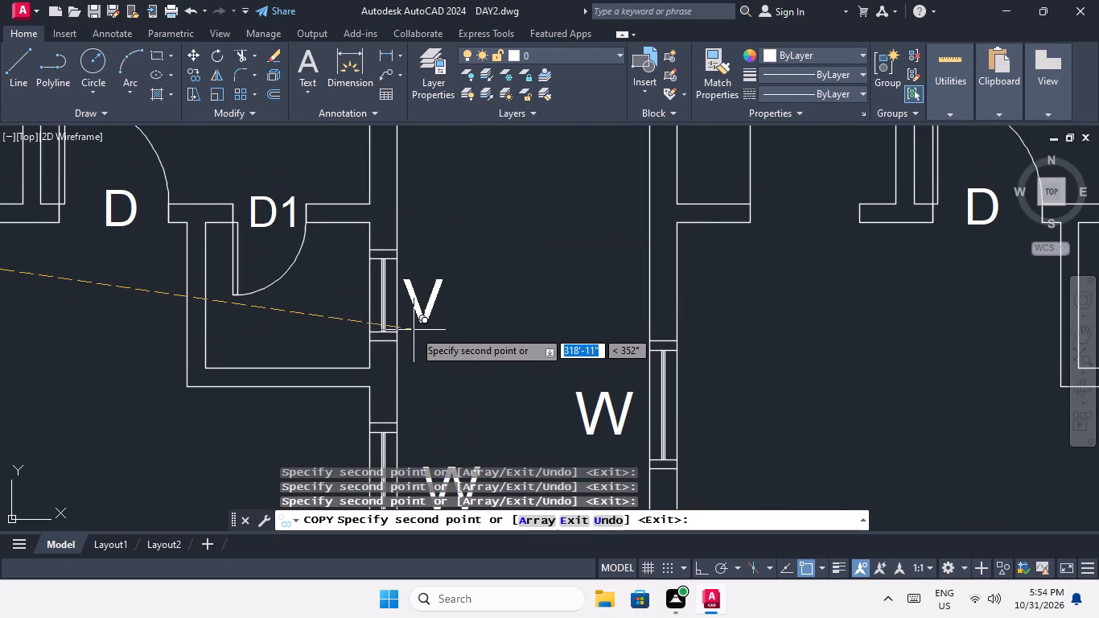
click(415, 325)
scroll(437, 285, down, 2)
middle_drag(447, 295, 442, 415)
middle_drag(454, 281, 455, 415)
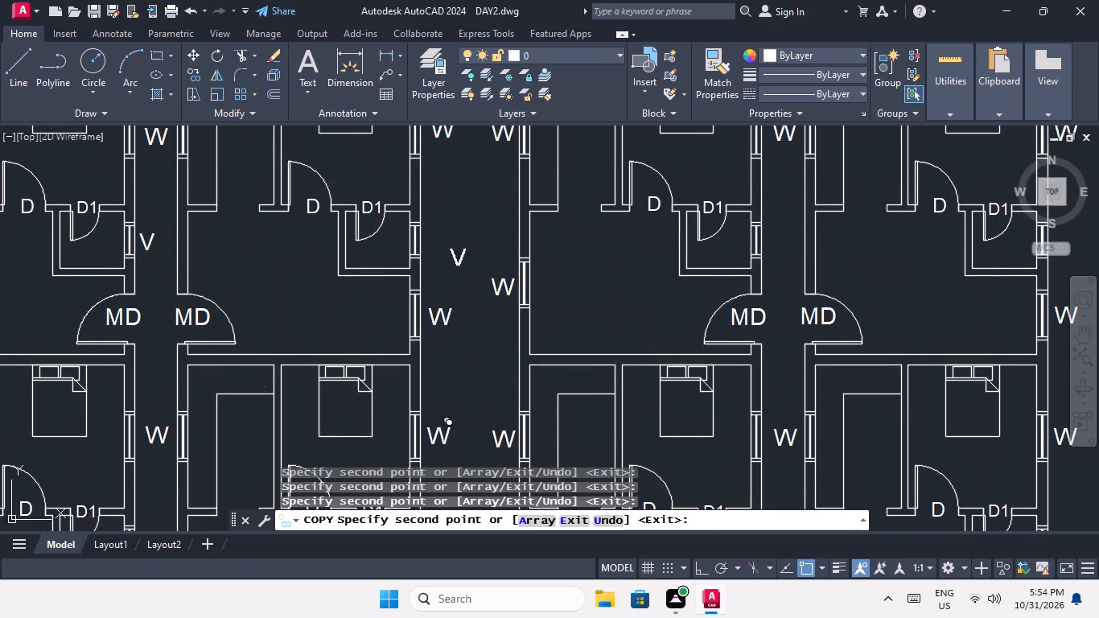
scroll(434, 245, up, 2)
click(415, 261)
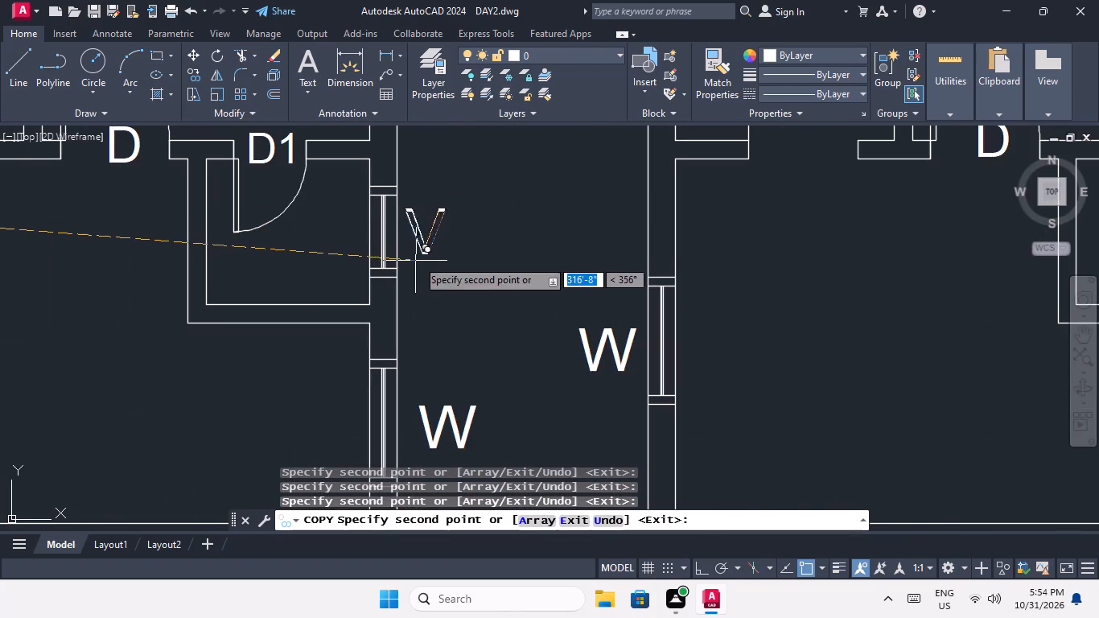
Place V copies beside the corridor-side W/C windows of the top two west flats in the fifth, easternmost flat plan.
scroll(444, 231, down, 1)
middle_drag(445, 237, 431, 425)
middle_drag(426, 290, 425, 377)
scroll(446, 285, down, 3)
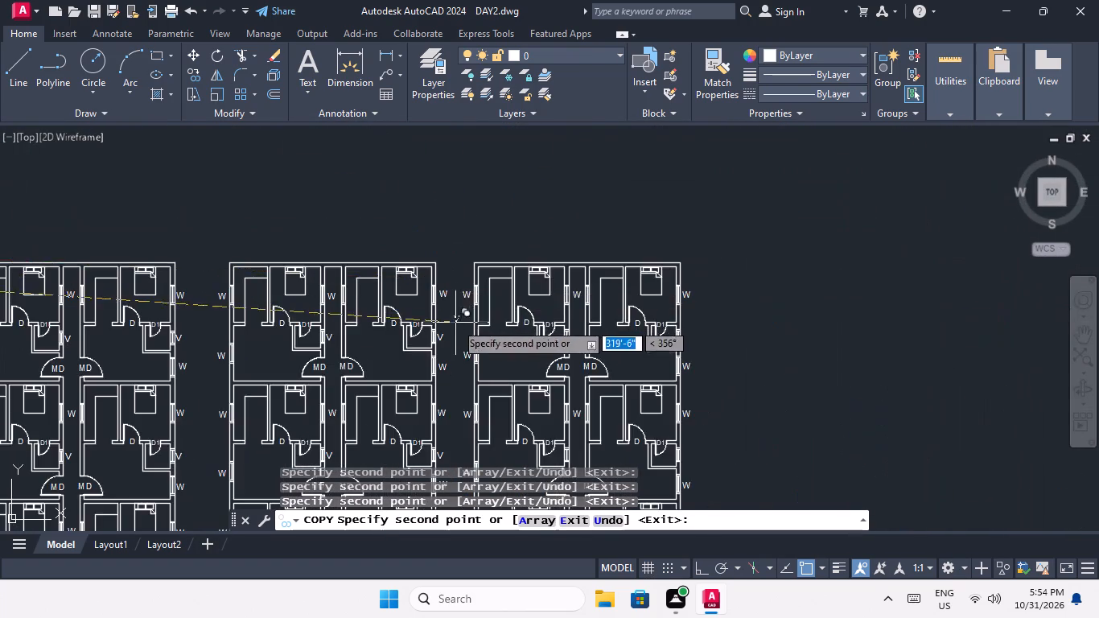
middle_drag(455, 323, 374, 200)
scroll(504, 220, up, 3)
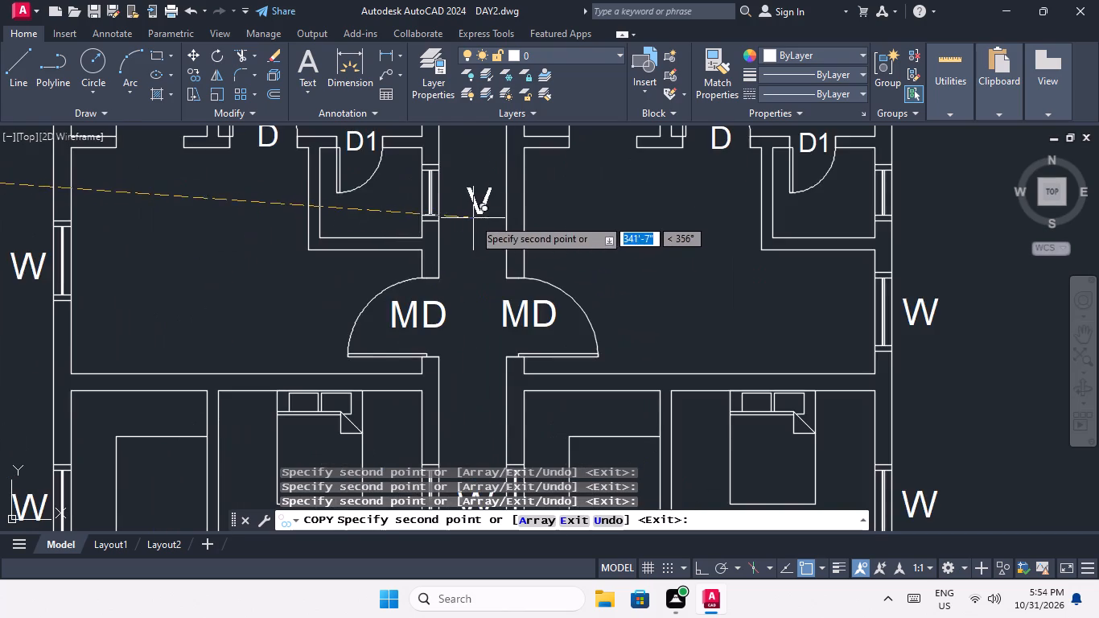
middle_drag(467, 274, 441, 339)
scroll(405, 280, up, 2)
click(452, 267)
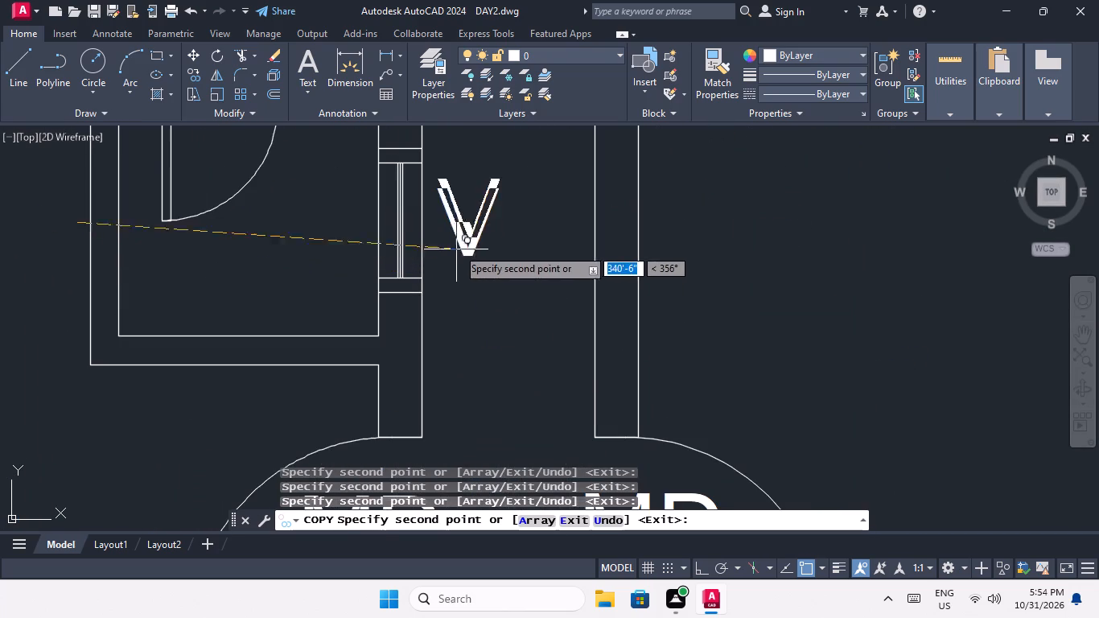
scroll(464, 235, down, 3)
middle_drag(468, 272, 427, 169)
scroll(424, 210, down, 2)
scroll(426, 307, up, 3)
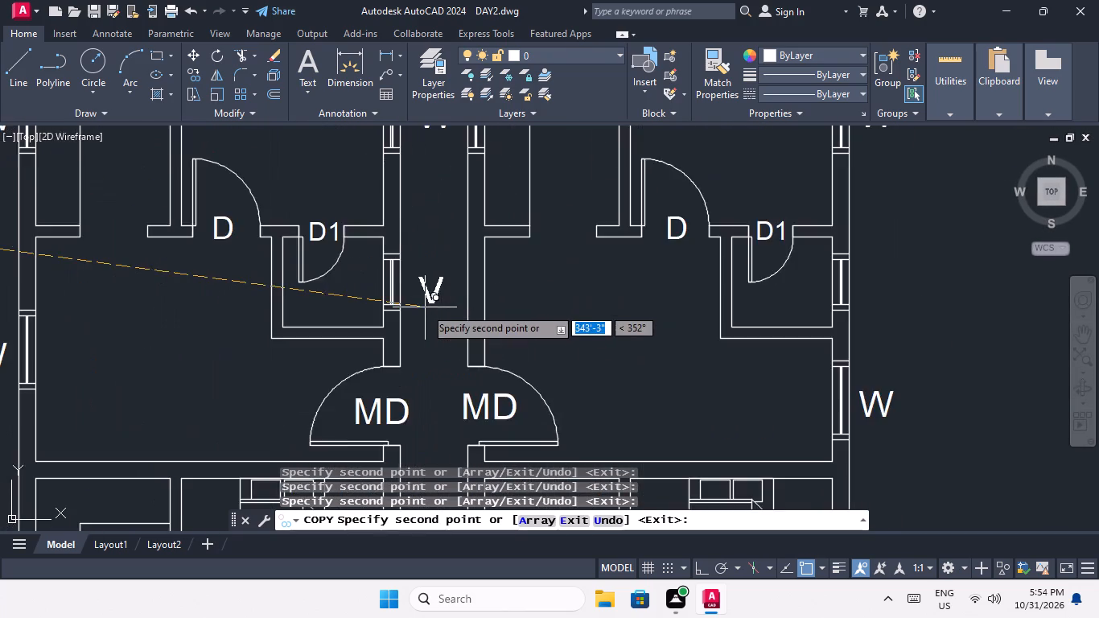
scroll(414, 311, up, 2)
click(414, 279)
Place V copies beside the corridor-side W/C windows of the lower two west flats in the fifth plan.
scroll(426, 233, down, 4)
middle_drag(430, 280, 438, 220)
middle_drag(449, 341, 433, 248)
scroll(421, 288, up, 3)
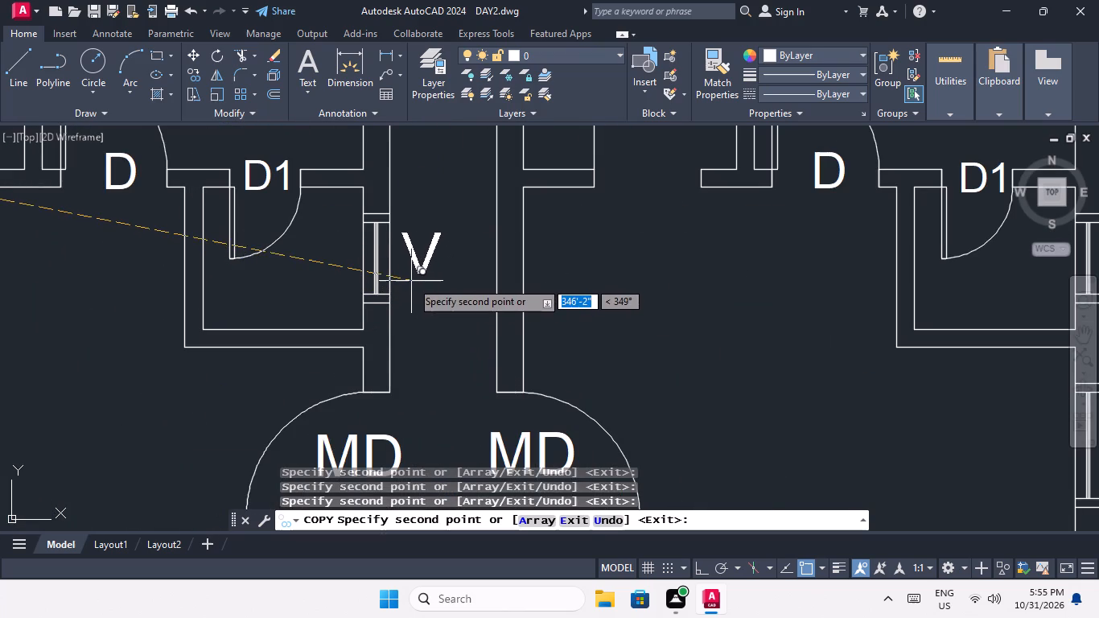
click(411, 281)
scroll(425, 253, down, 3)
middle_drag(428, 289, 421, 168)
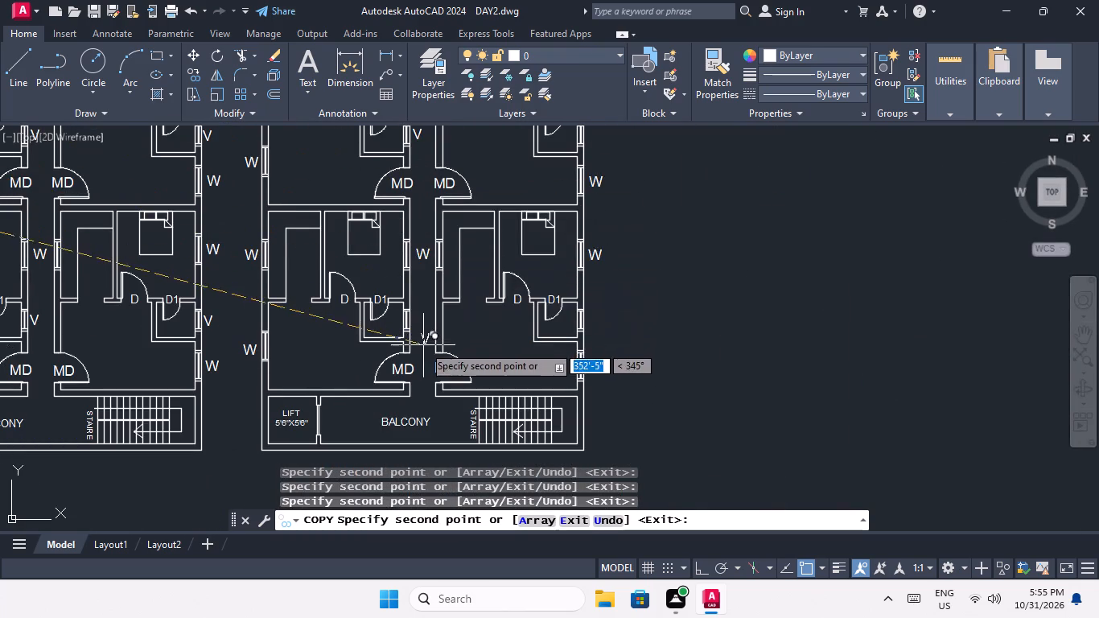
scroll(419, 340, up, 3)
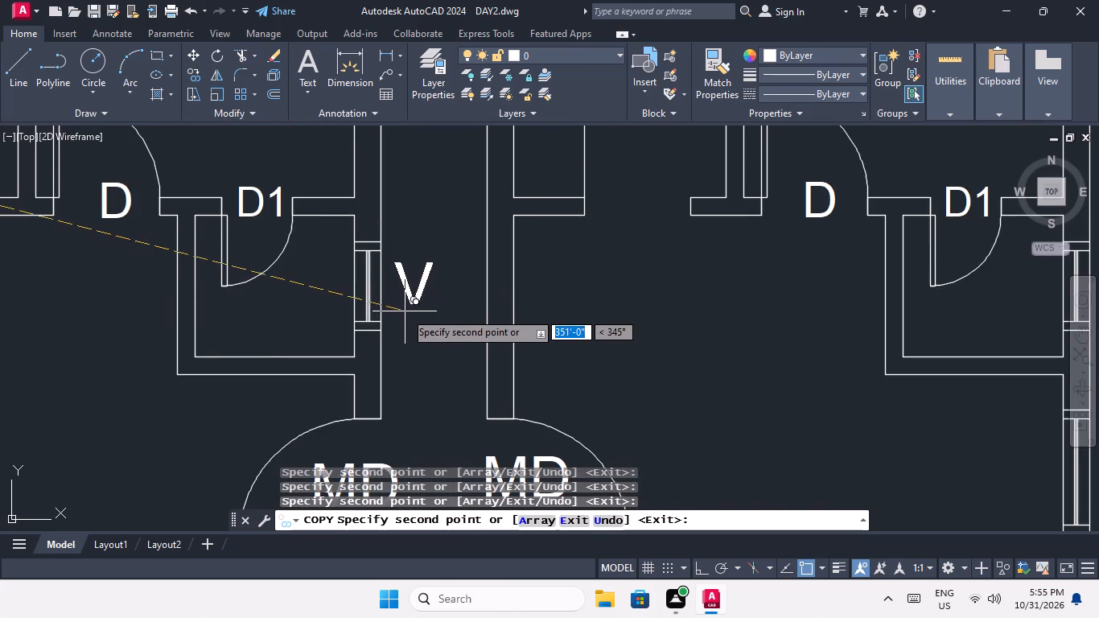
click(405, 311)
Place V copies outside the W/C windows of the lowest two flats on the fifth plan's east wall.
scroll(426, 269, down, 3)
middle_drag(484, 284, 340, 312)
scroll(467, 308, up, 2)
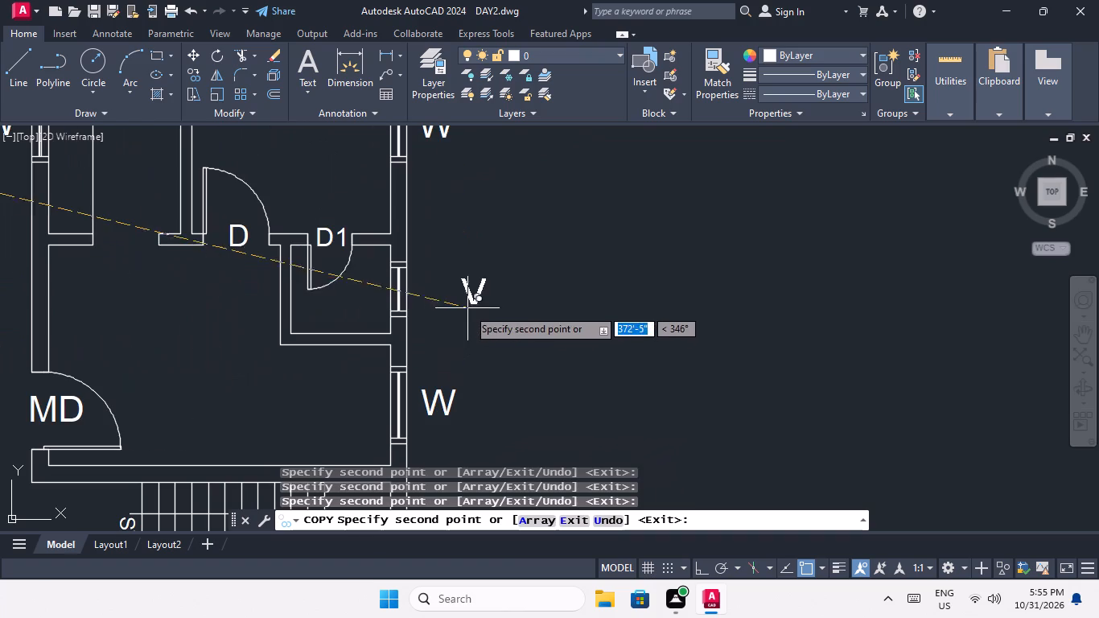
click(421, 304)
scroll(450, 260, down, 1)
middle_drag(451, 266, 445, 379)
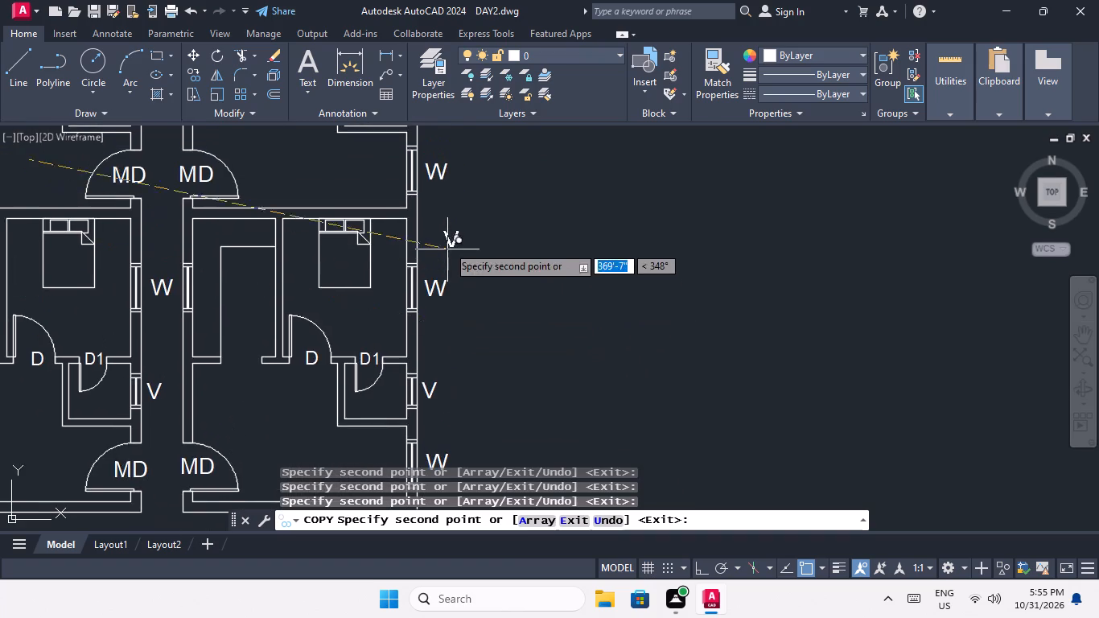
middle_drag(455, 253, 459, 359)
scroll(434, 220, up, 1)
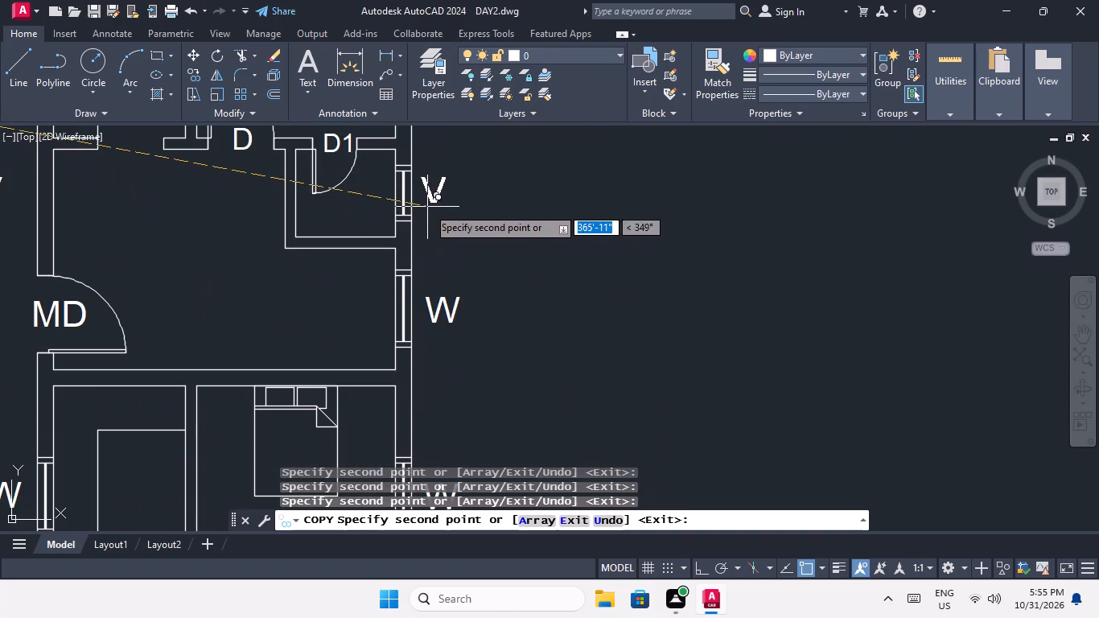
click(427, 207)
Place V copies outside the W/C windows of the top two flats on the fifth plan's east wall, and end the Copy command.
scroll(466, 198, down, 1)
middle_drag(466, 233, 460, 394)
middle_drag(452, 218, 446, 388)
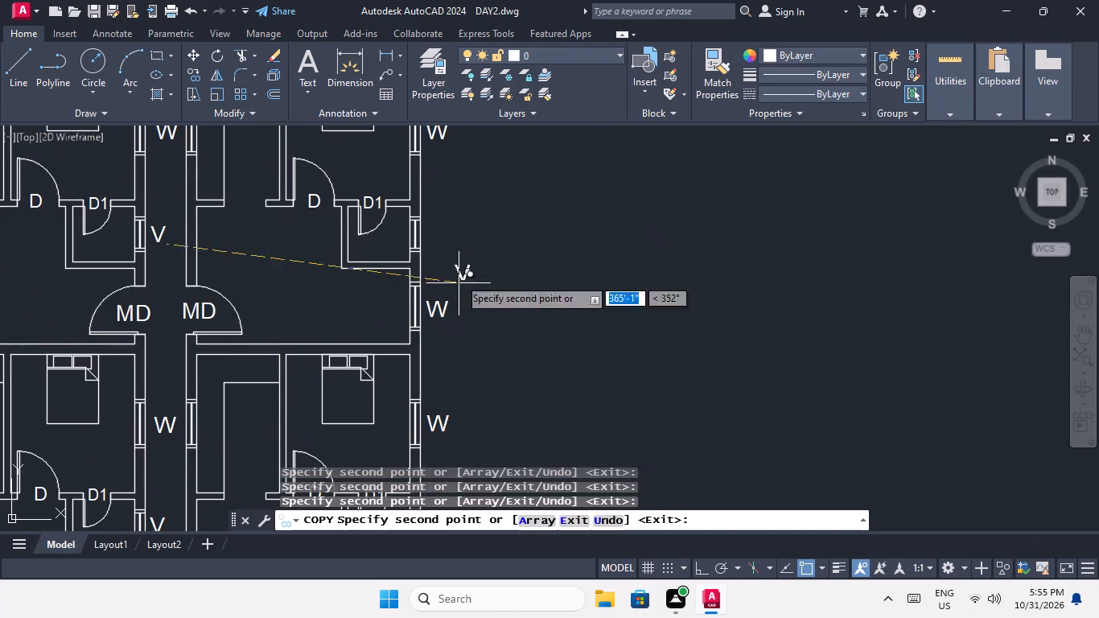
scroll(426, 252, up, 2)
click(430, 232)
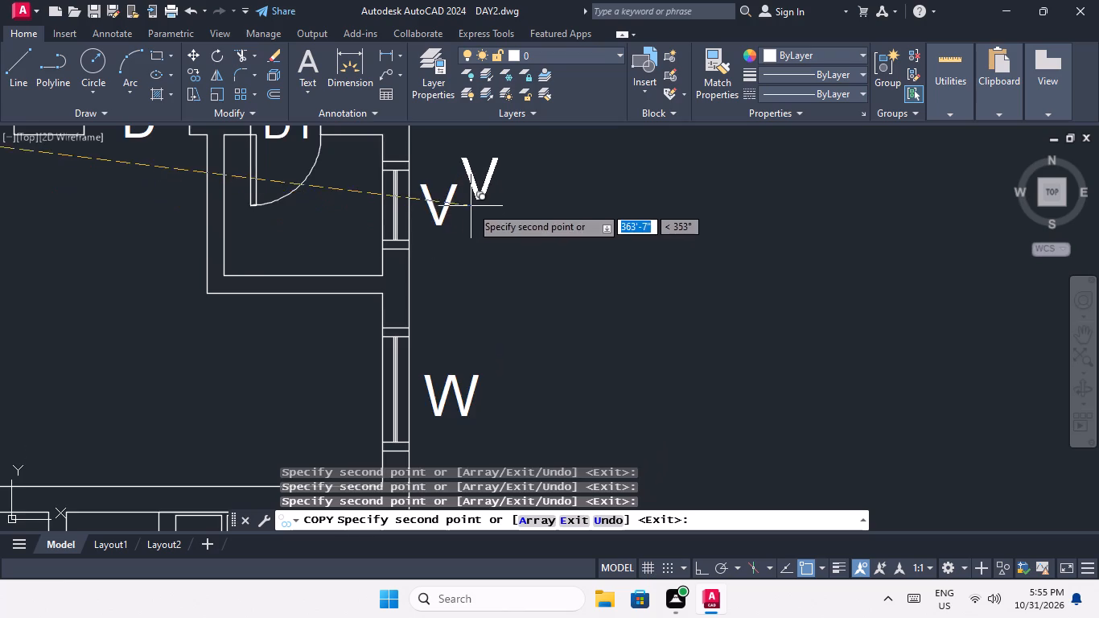
middle_drag(472, 225, 455, 354)
scroll(466, 243, down, 2)
middle_drag(467, 257, 448, 402)
middle_drag(495, 251, 485, 367)
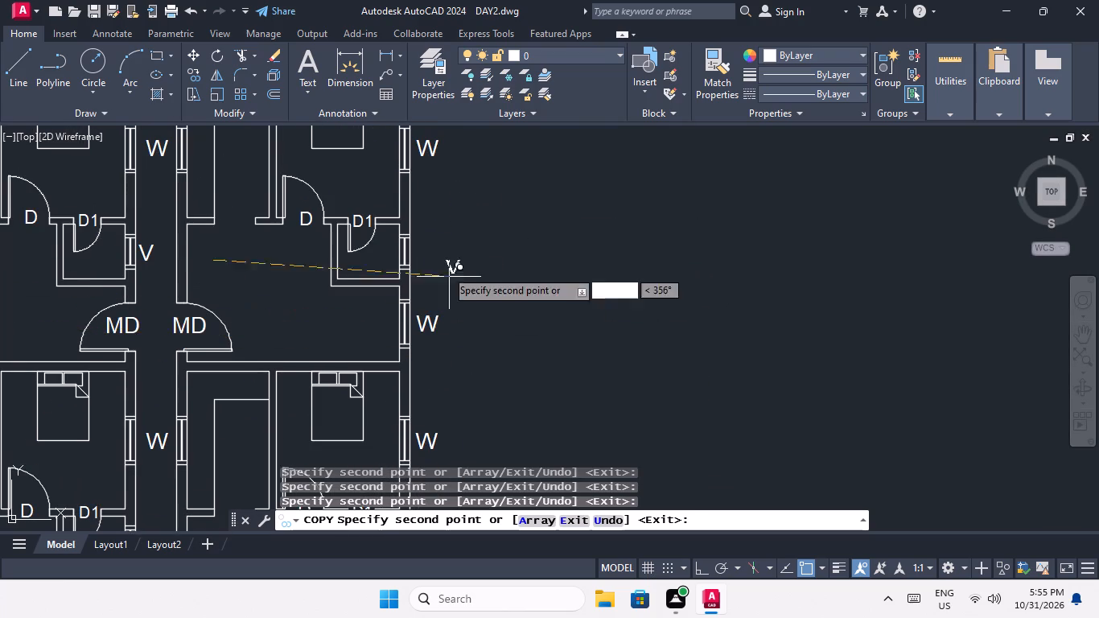
scroll(417, 255, up, 2)
click(418, 273)
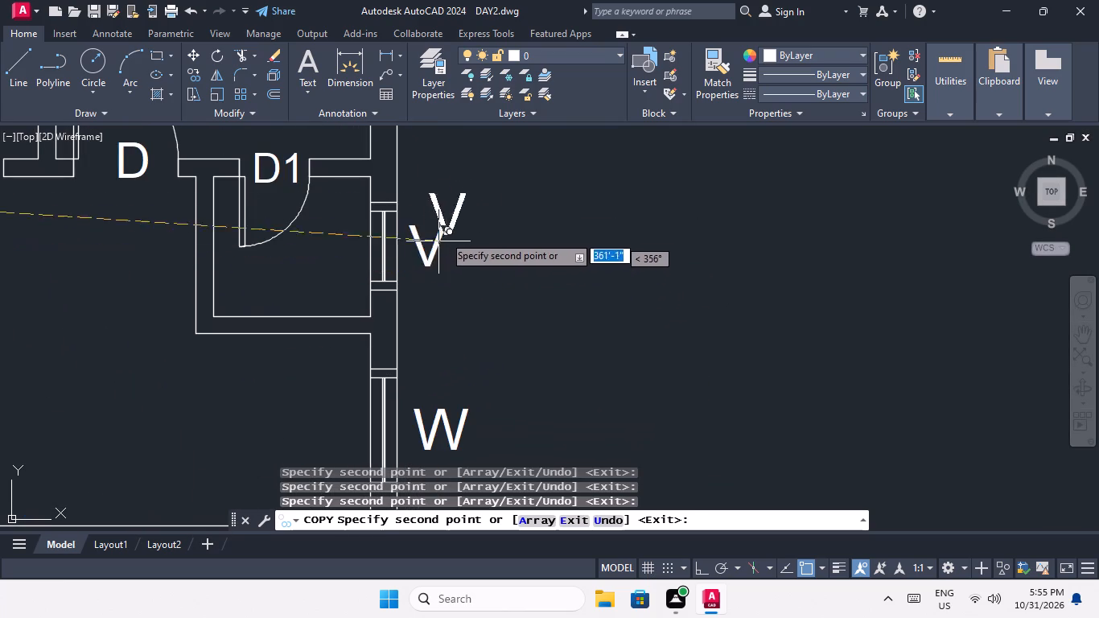
scroll(448, 231, down, 2)
middle_drag(455, 290, 440, 397)
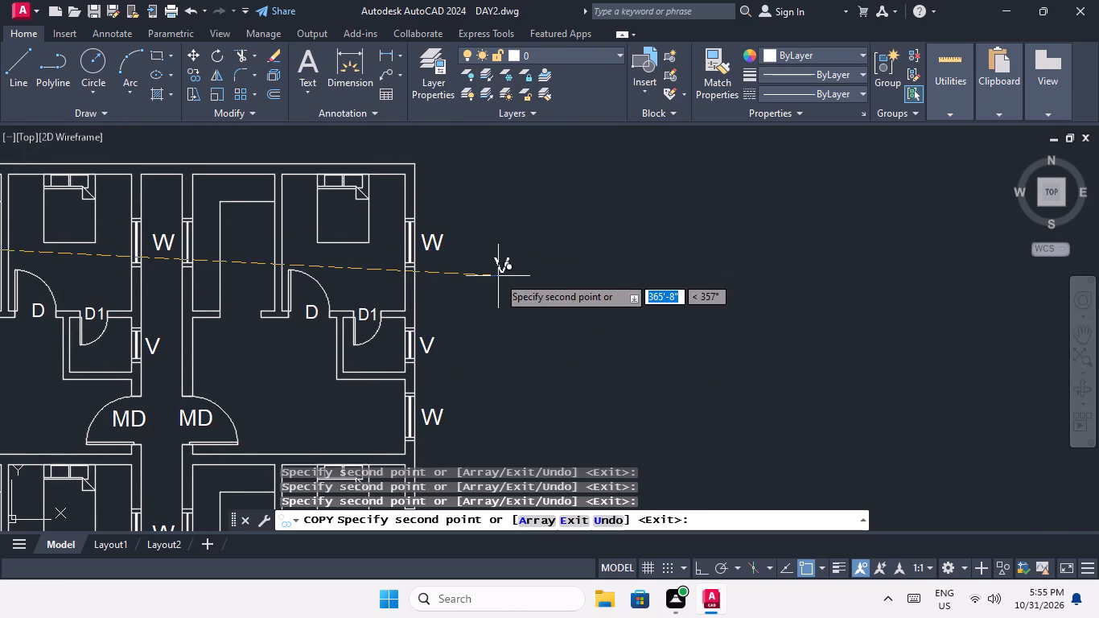
key(Escape)
key(Escape)
key(Escape)
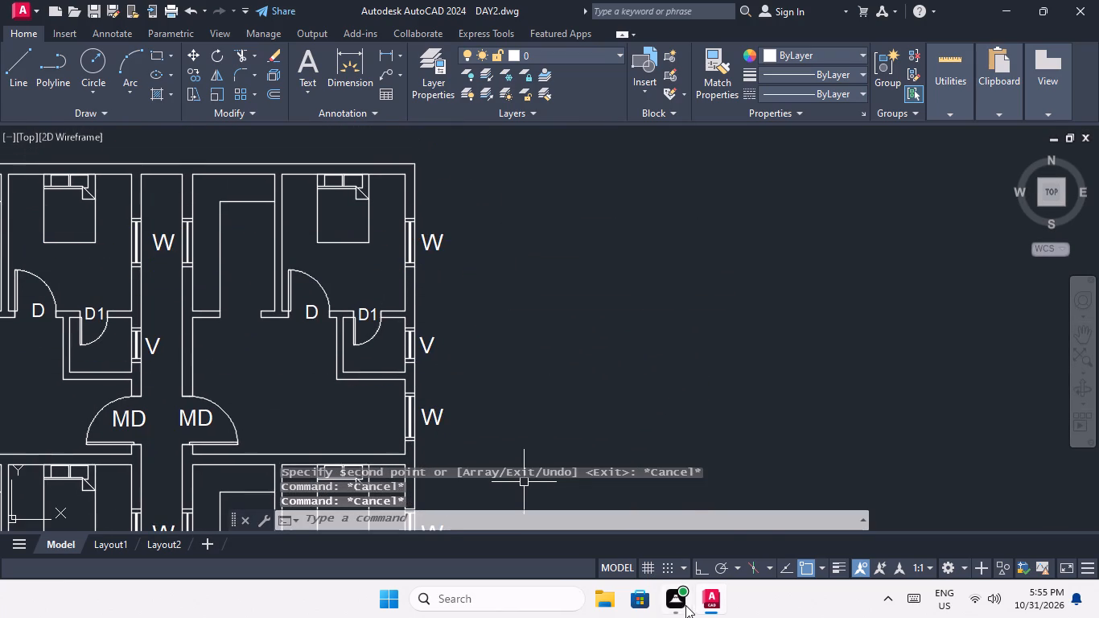
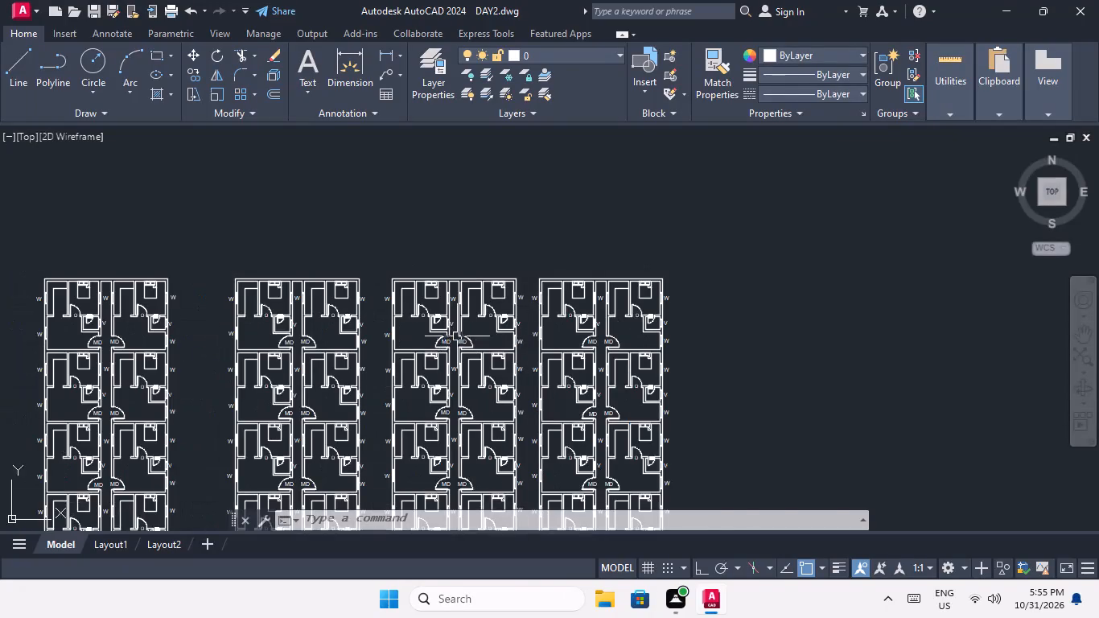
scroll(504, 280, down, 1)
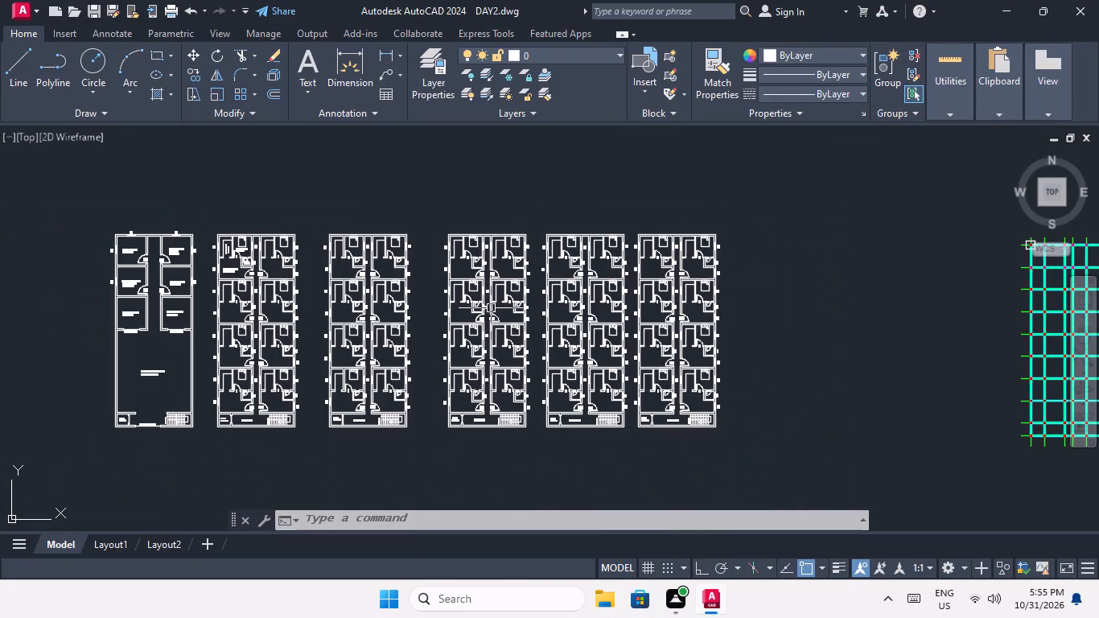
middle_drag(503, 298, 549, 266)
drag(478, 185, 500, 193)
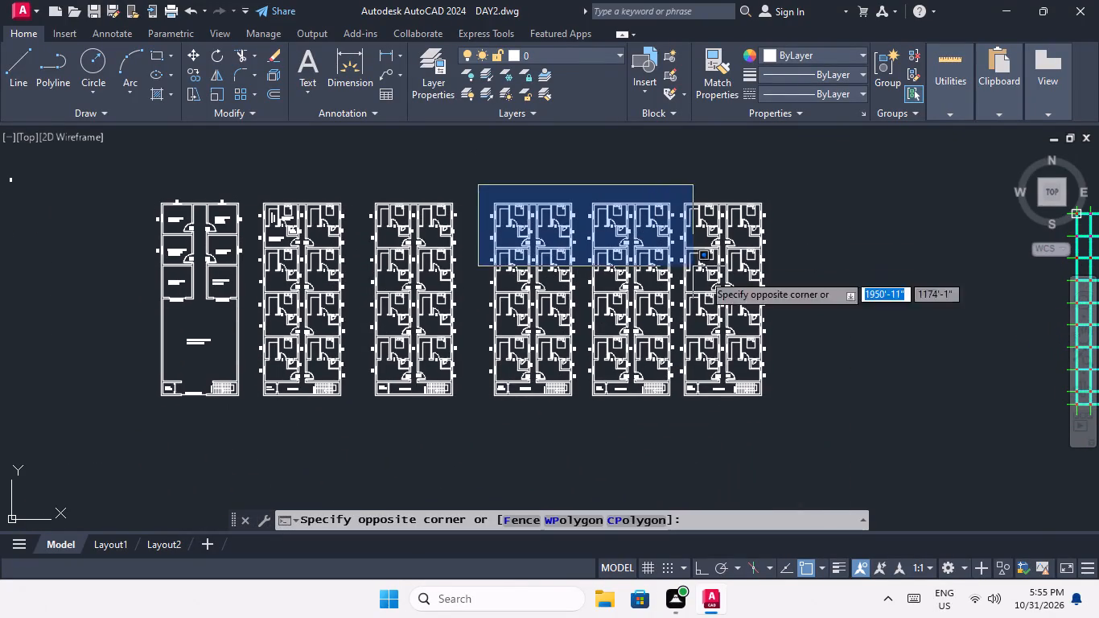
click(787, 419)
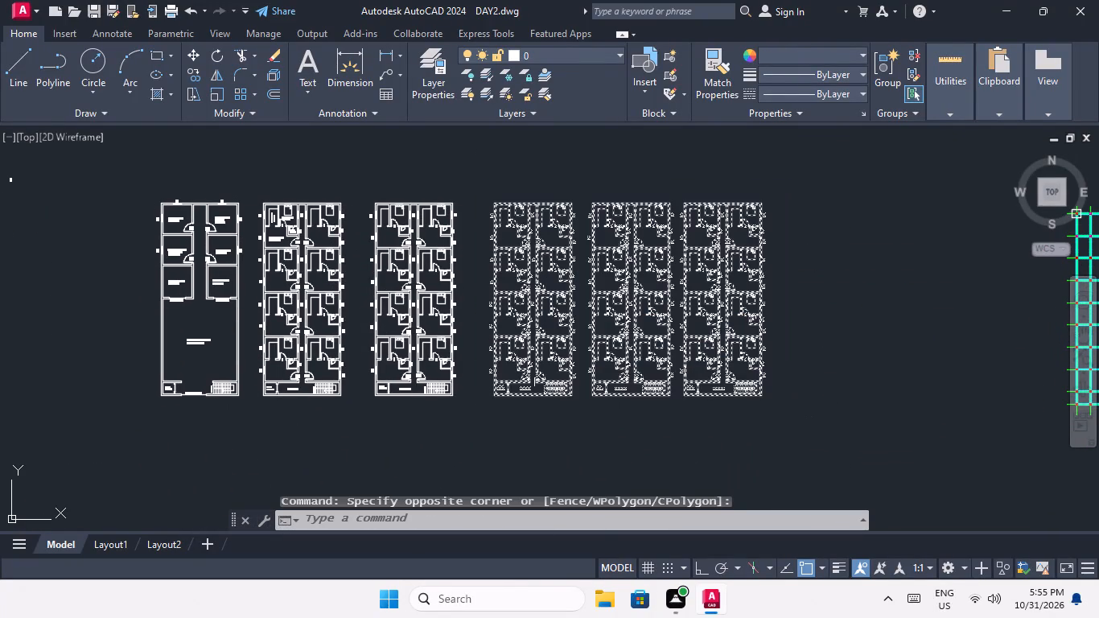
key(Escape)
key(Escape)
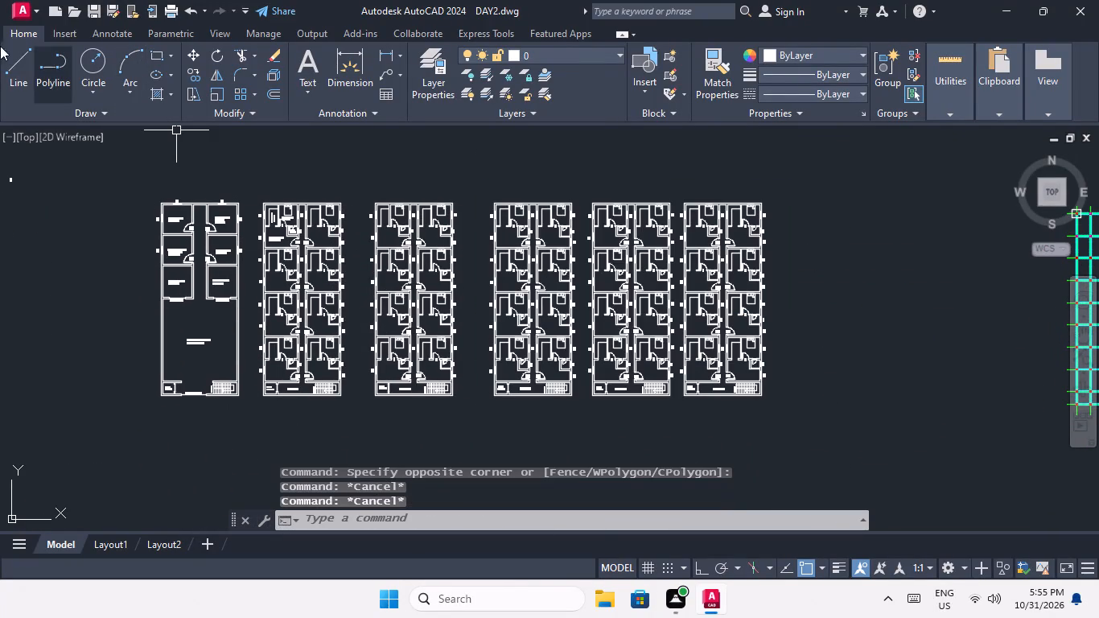
With Ortho on, draw a long vertical line straight south from the southwest outer corner of the entry-gate plan.
click(15, 62)
middle_drag(105, 498, 158, 291)
middle_drag(192, 323, 195, 329)
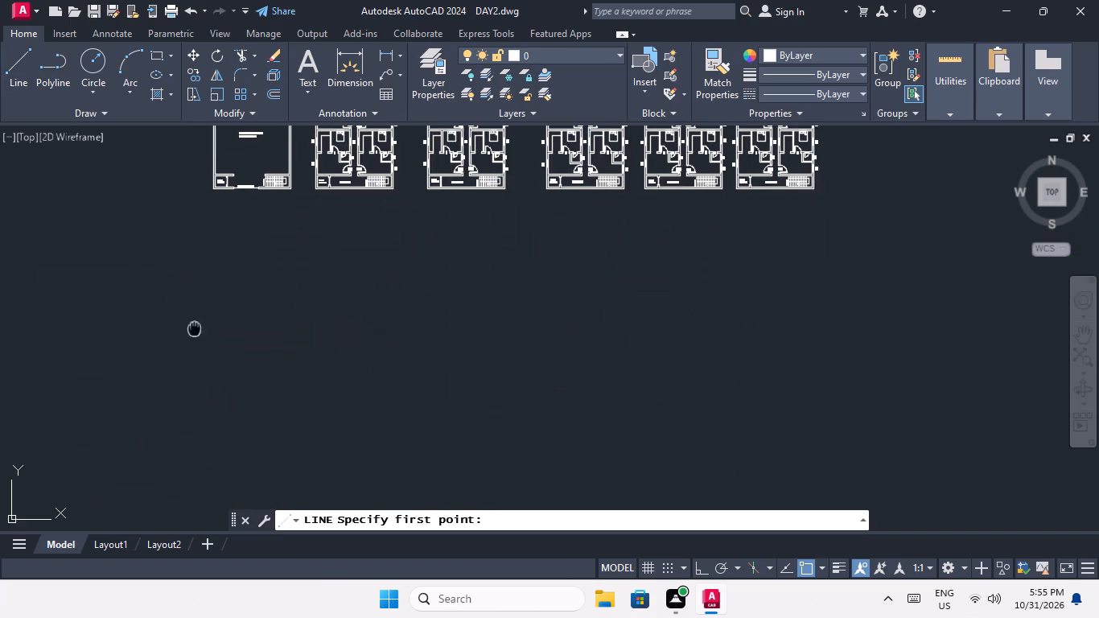
middle_drag(195, 329, 188, 393)
scroll(189, 389, down, 1)
scroll(196, 324, up, 3)
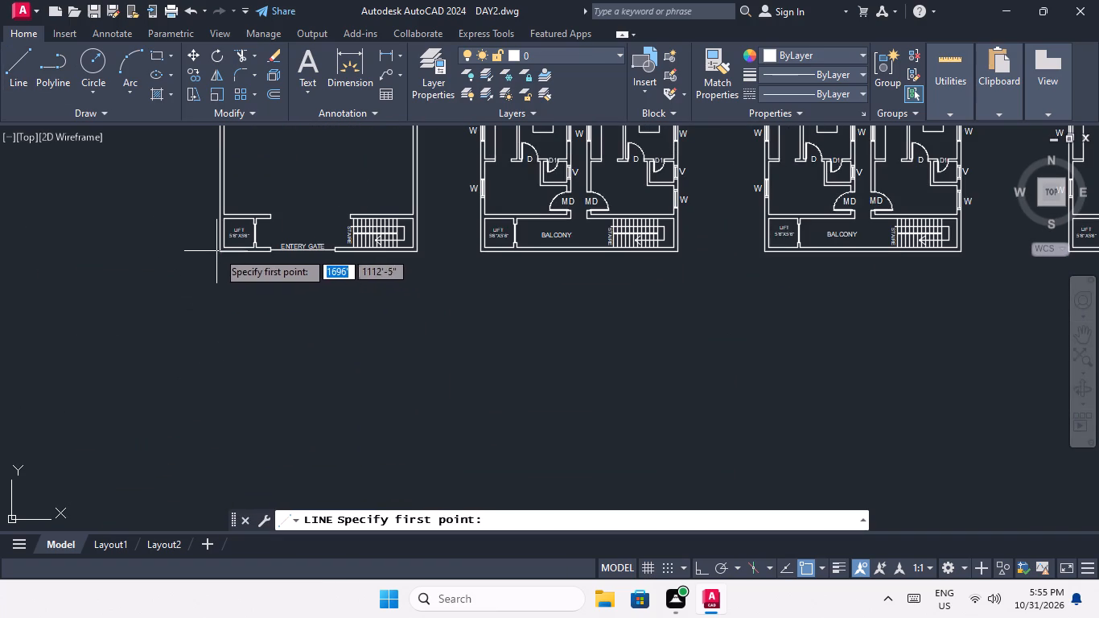
drag(220, 252, 222, 284)
middle_drag(225, 406, 230, 355)
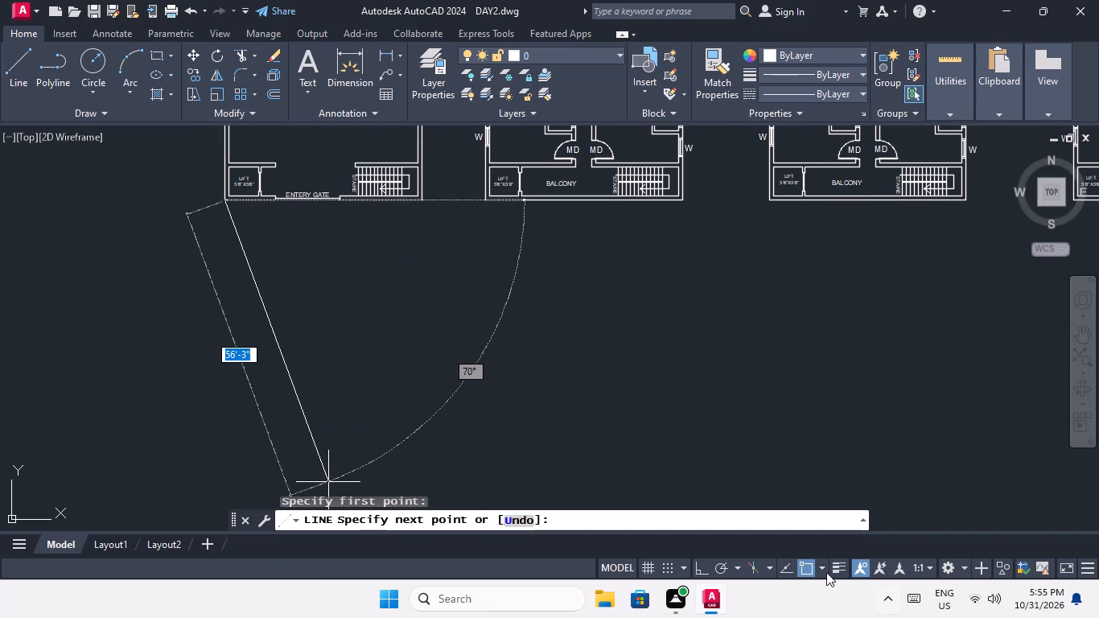
click(698, 571)
middle_drag(254, 311, 323, 55)
scroll(306, 210, down, 2)
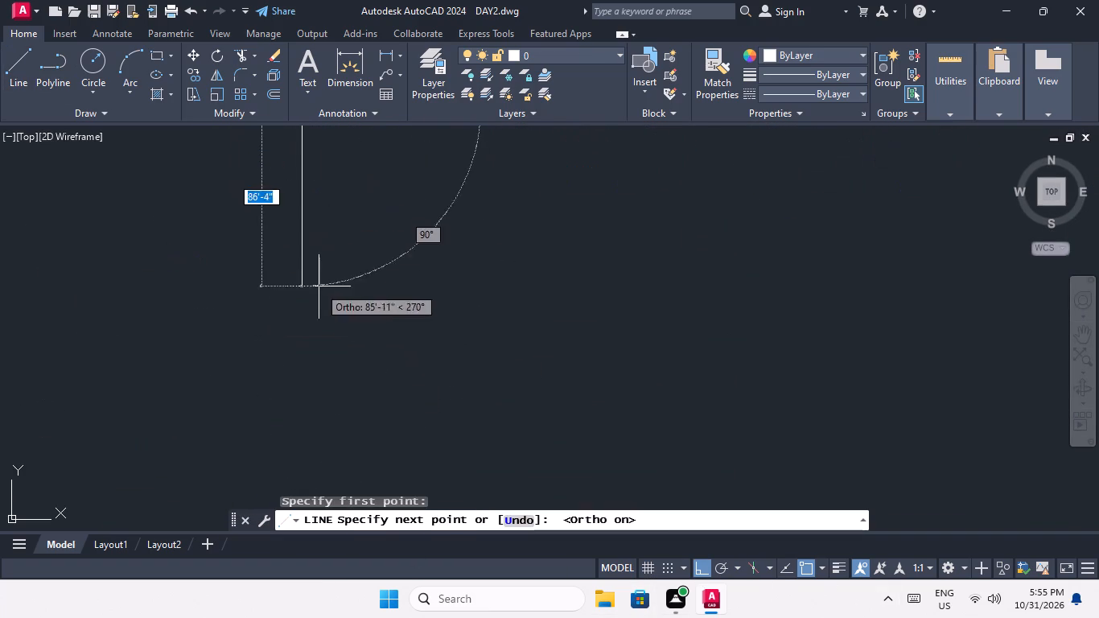
middle_drag(314, 292, 265, 501)
scroll(316, 398, down, 2)
middle_drag(303, 400, 335, 287)
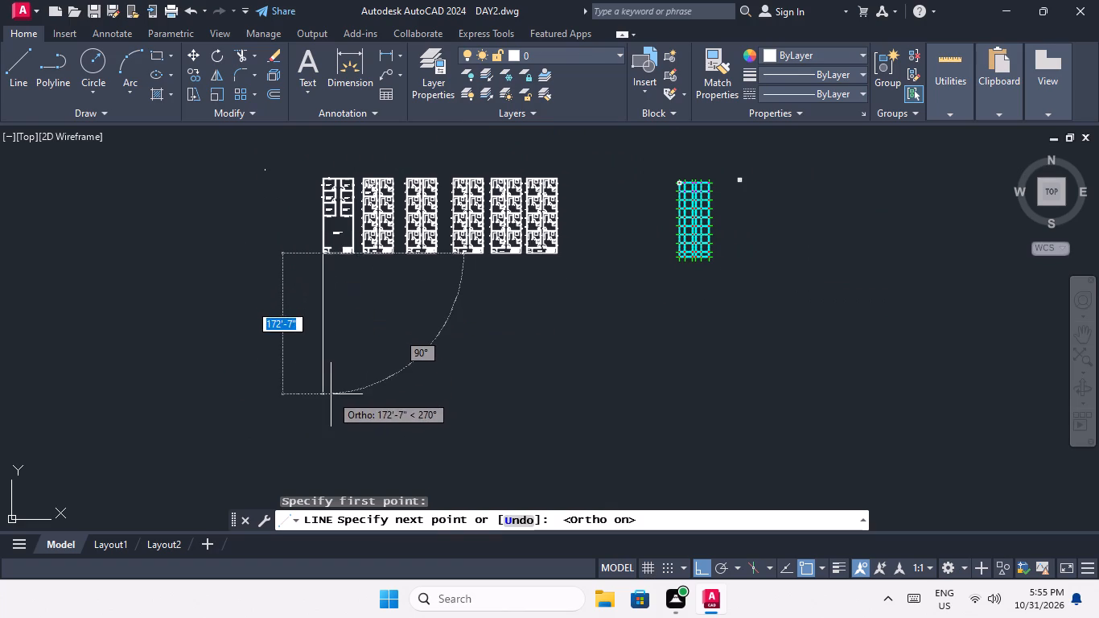
click(320, 422)
key(Escape)
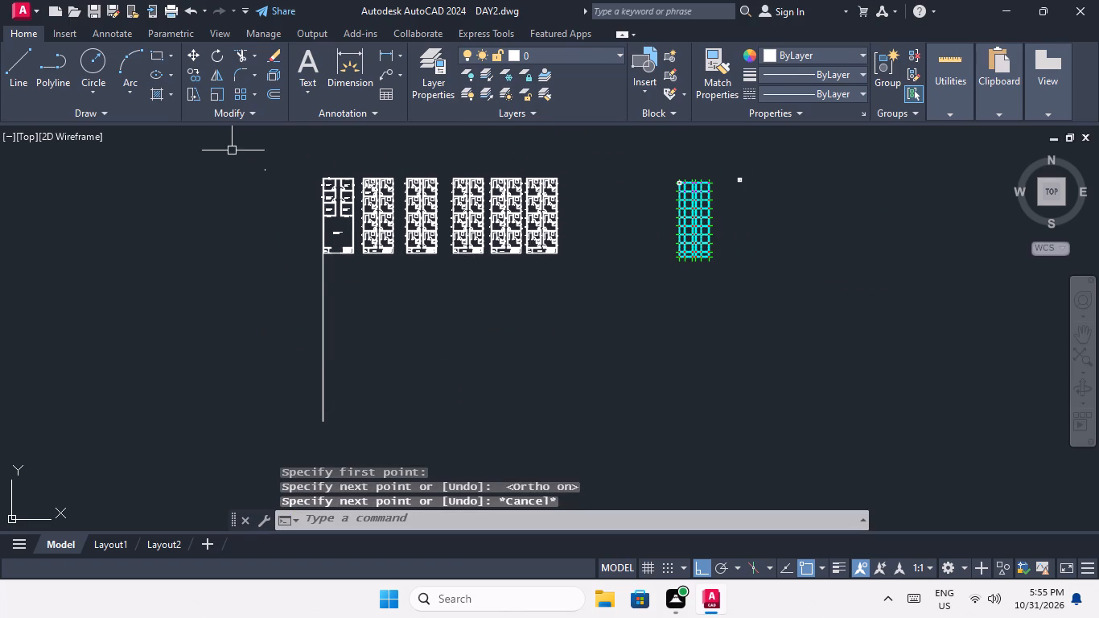
Draw a horizontal line running west from the vertical guide line, starting about 49 ft below the entry-gate plan.
click(7, 75)
scroll(301, 294, up, 2)
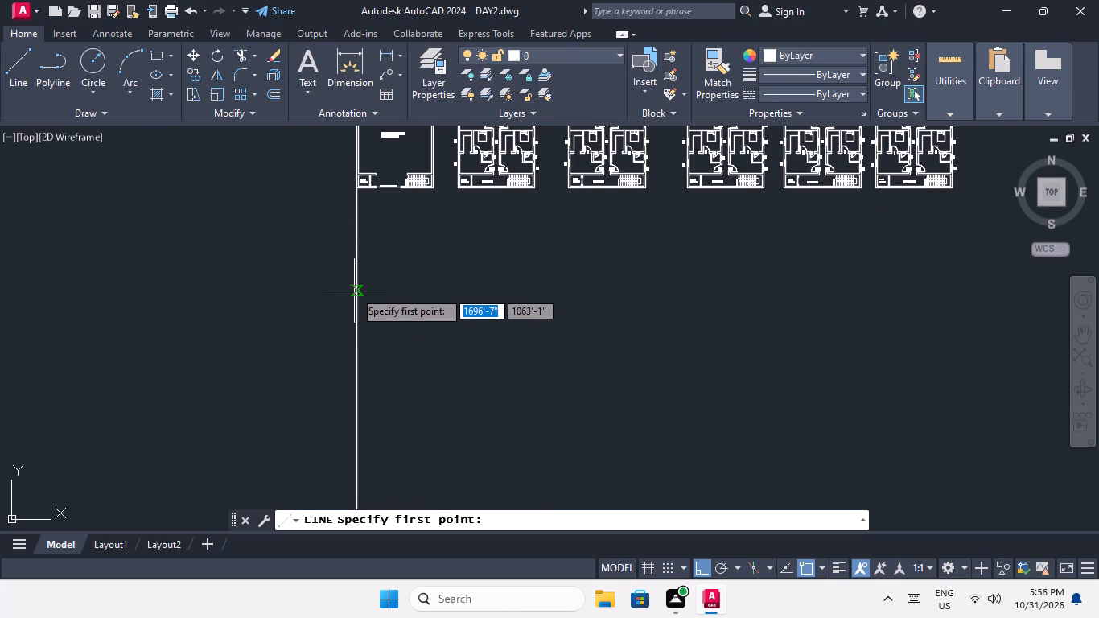
drag(354, 290, 319, 290)
click(144, 303)
key(Escape)
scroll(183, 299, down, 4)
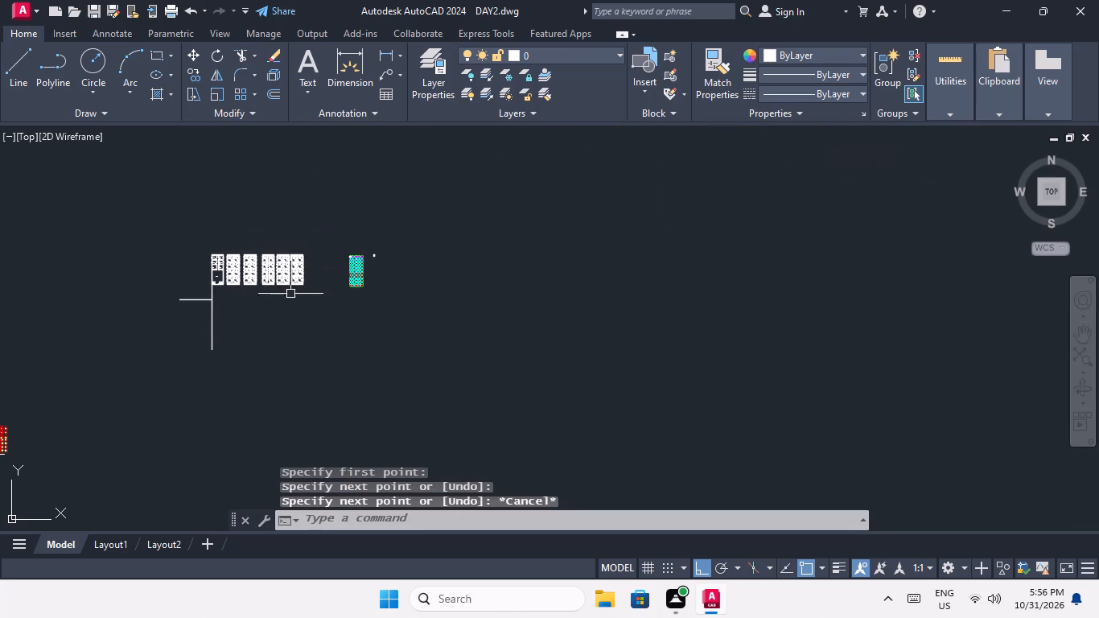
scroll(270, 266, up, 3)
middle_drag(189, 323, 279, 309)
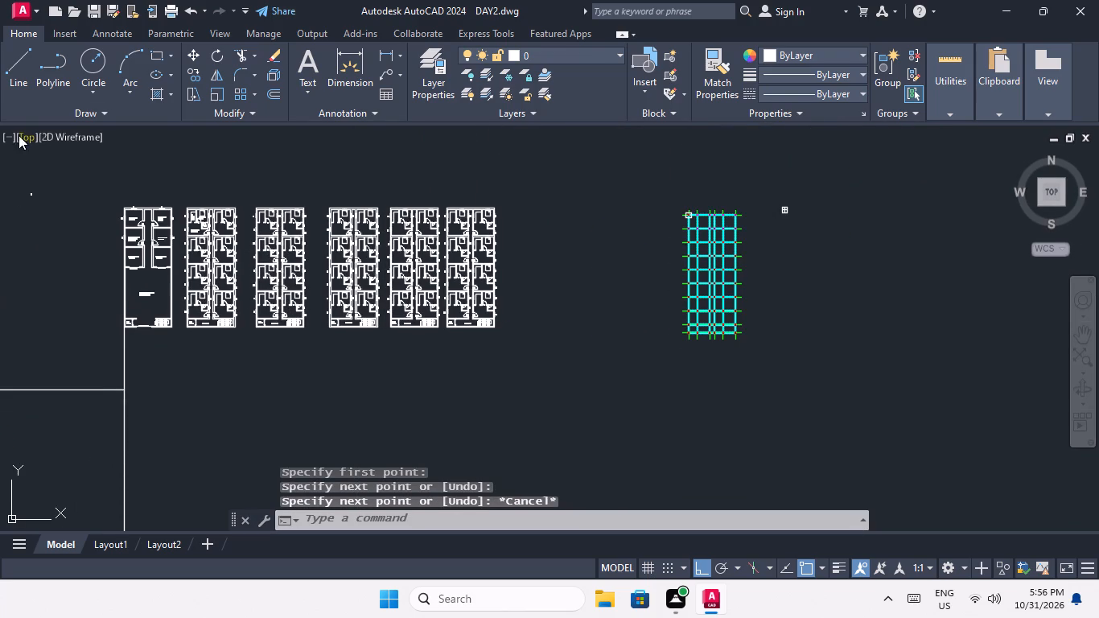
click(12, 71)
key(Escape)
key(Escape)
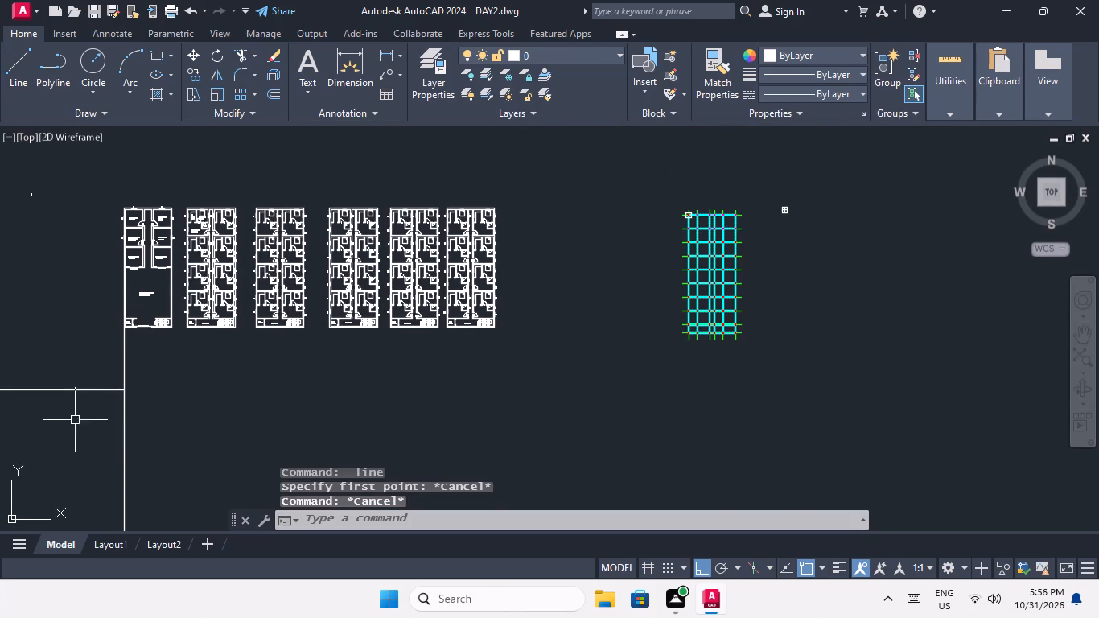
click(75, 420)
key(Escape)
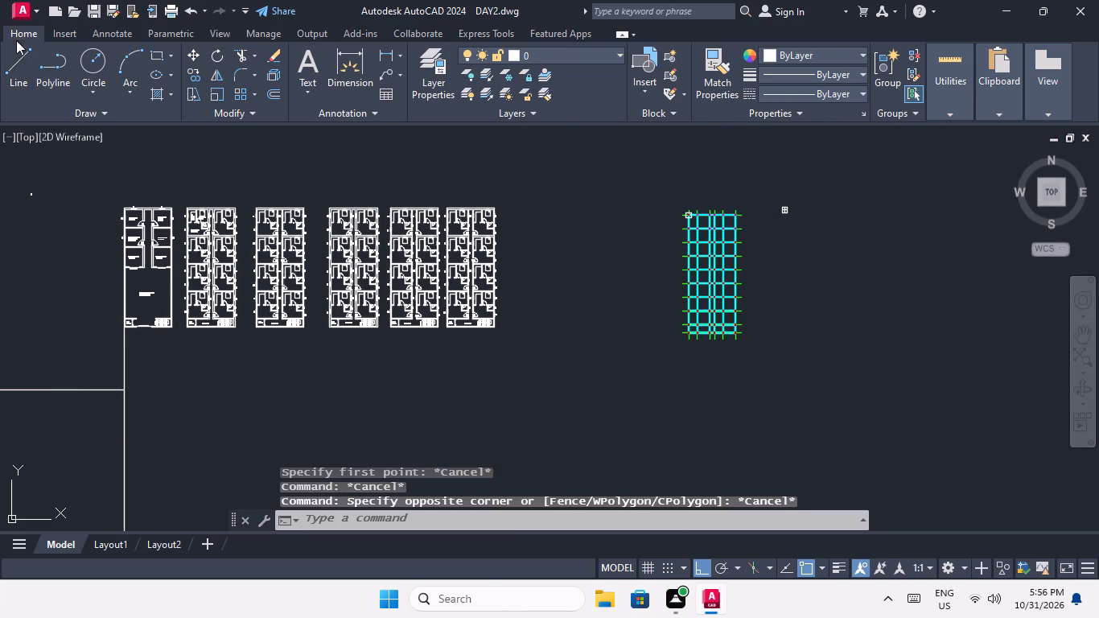
Draw a horizontal line from the guide lines' junction eastward beneath all the plans to beyond the cyan and green grid.
click(14, 62)
drag(121, 389, 122, 389)
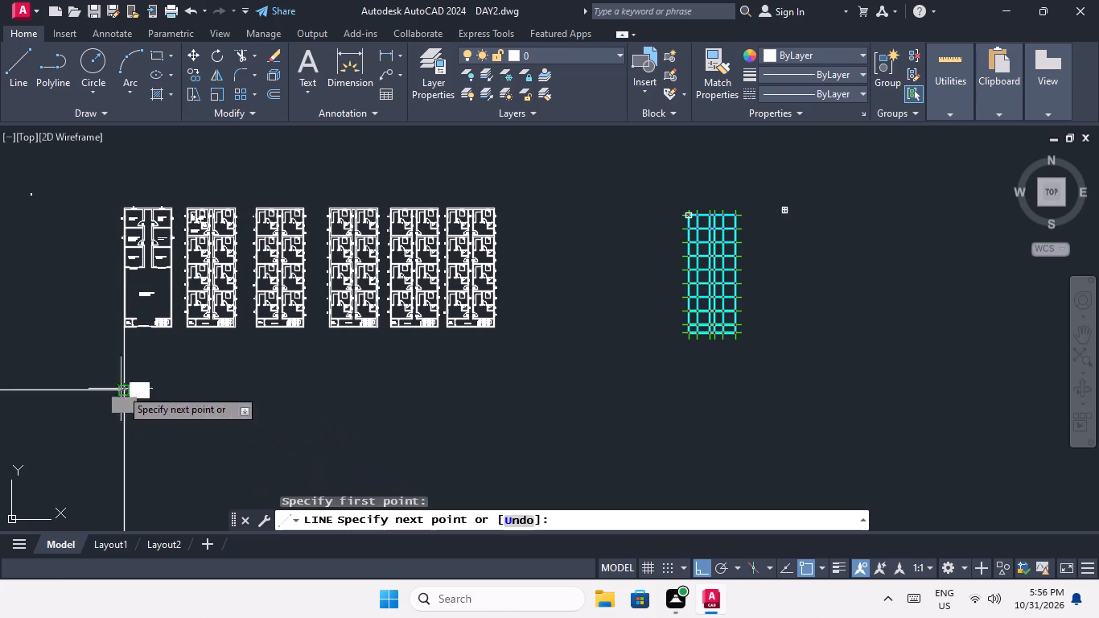
drag(122, 389, 136, 391)
click(836, 416)
key(Escape)
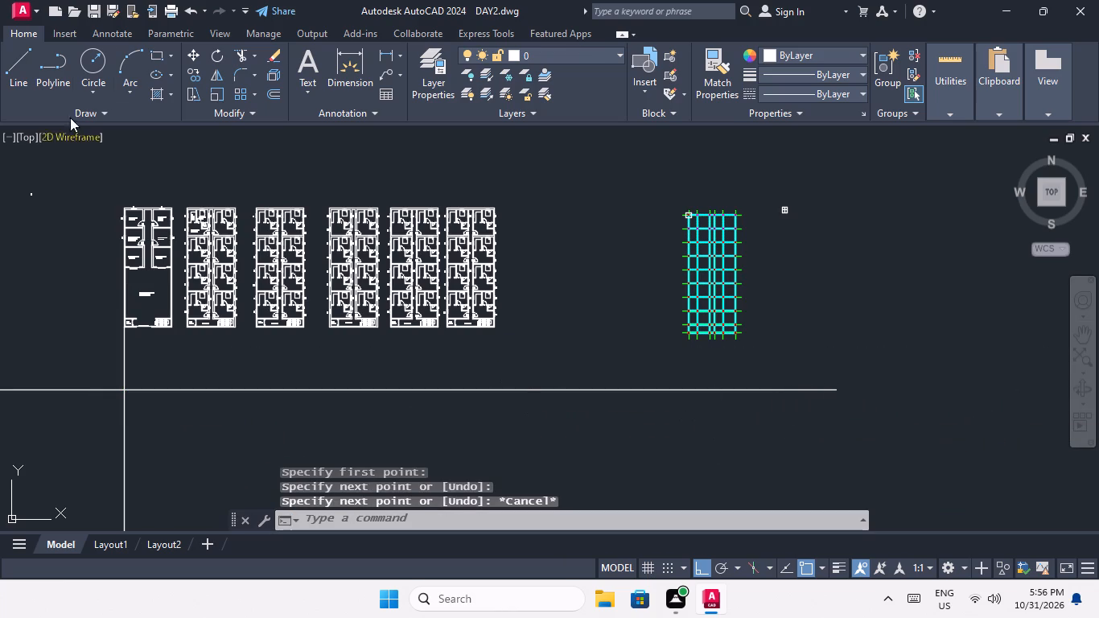
Draw a vertical line about 244 ft long straight south from the southwest outer corner of the first flat plan.
click(19, 67)
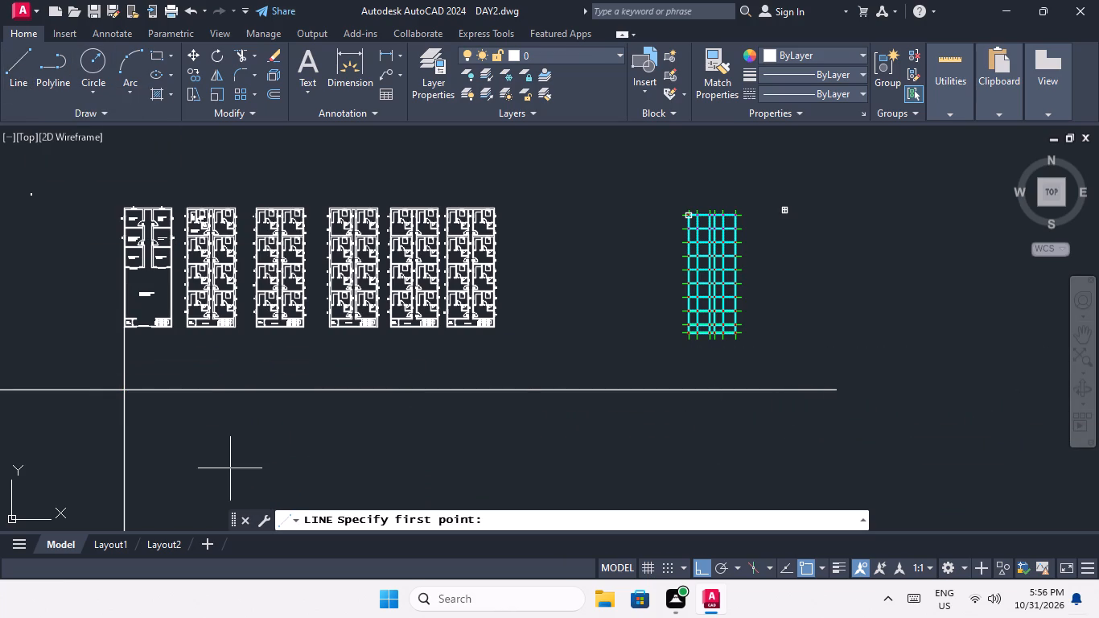
middle_drag(171, 340, 213, 290)
scroll(213, 306, up, 1)
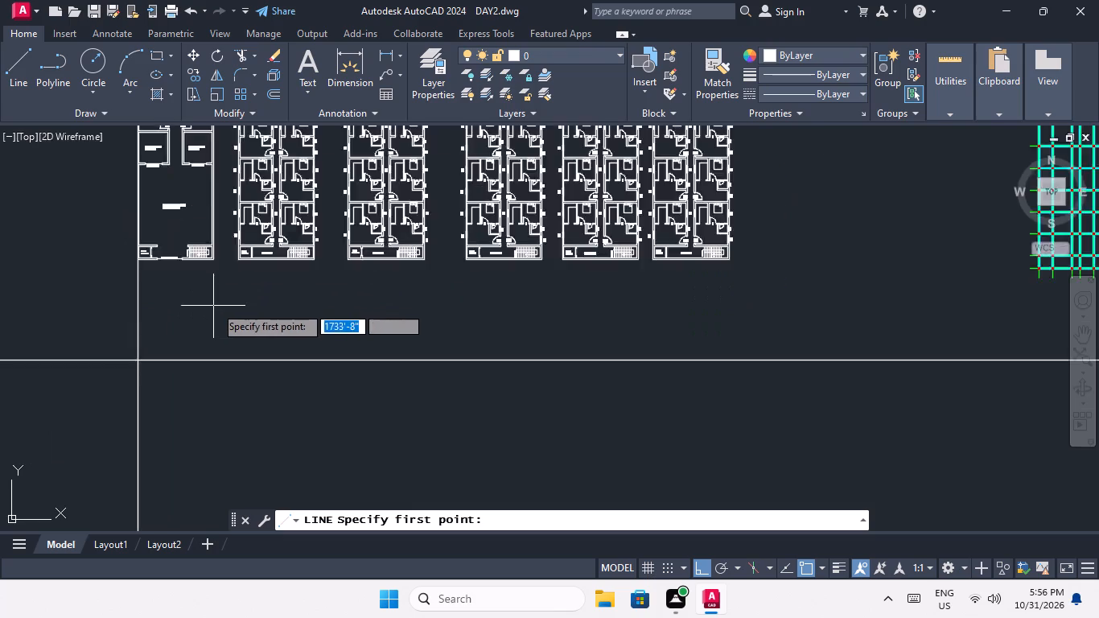
scroll(216, 303, up, 2)
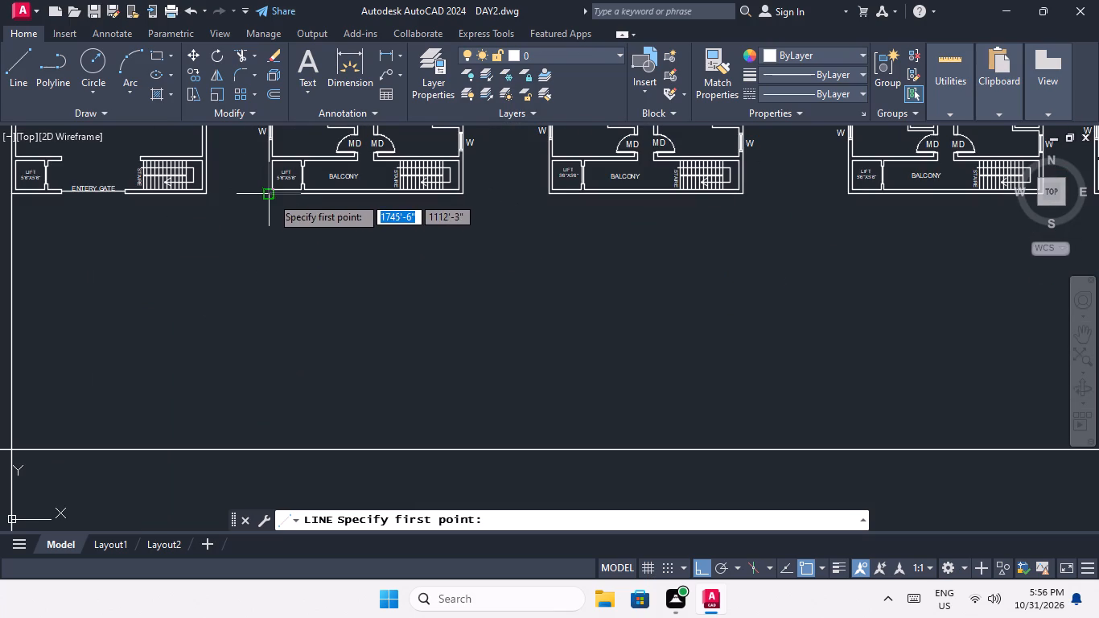
drag(270, 196, 261, 246)
middle_drag(266, 330, 266, 190)
scroll(307, 379, down, 2)
middle_drag(303, 379, 298, 326)
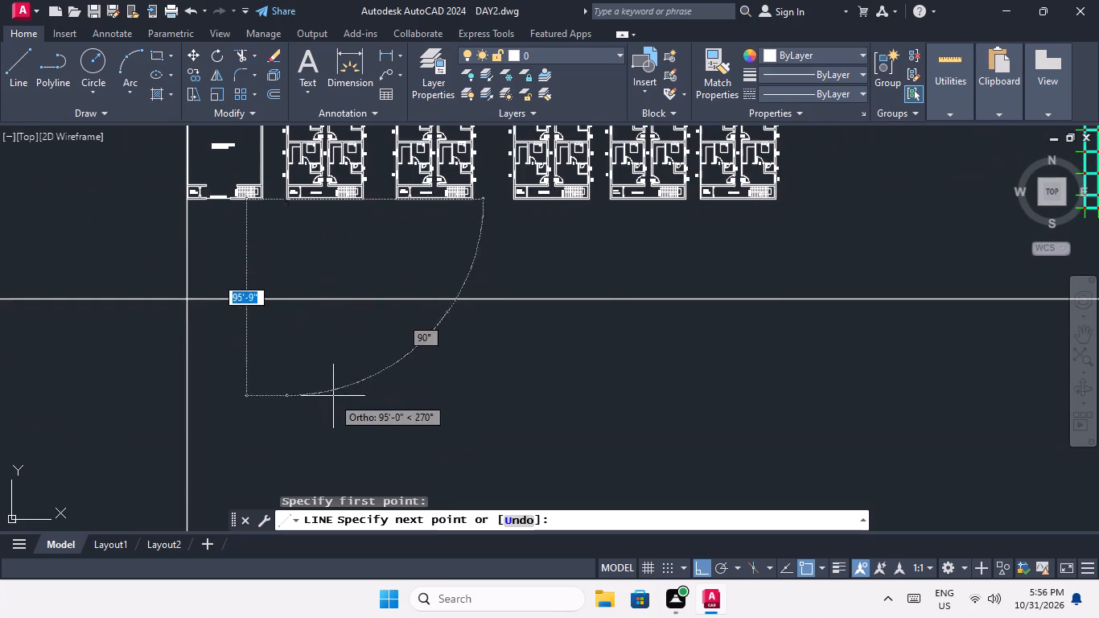
middle_drag(330, 398, 344, 187)
scroll(385, 303, down, 2)
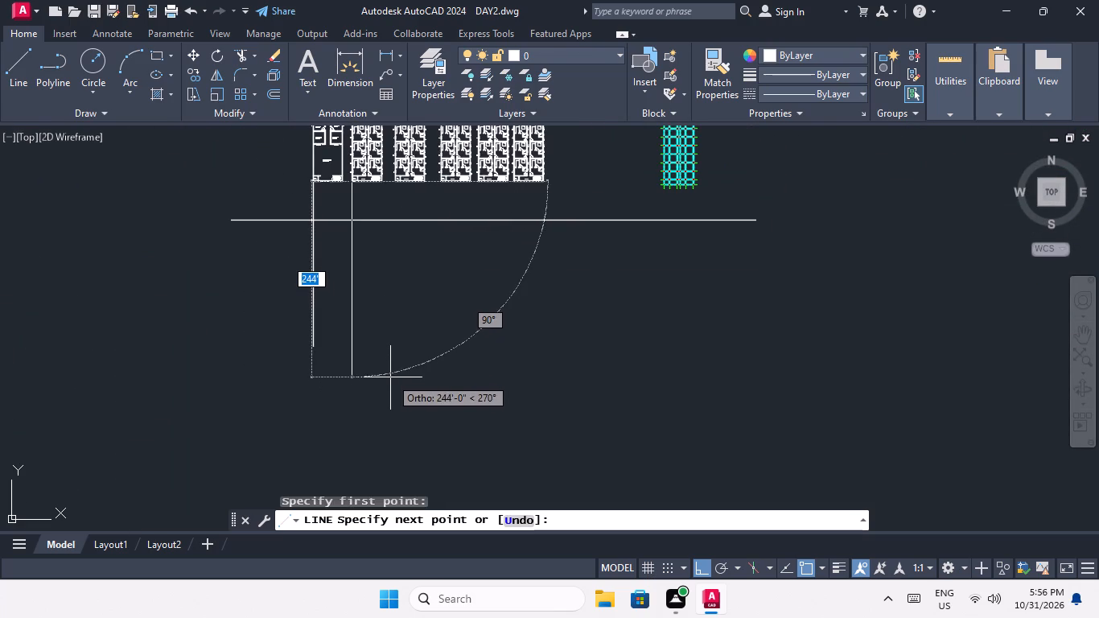
click(390, 377)
key(Escape)
Draw a long vertical line straight south from the southwest outer corner of the second flat plan, crossing the horizontal guide line.
middle_drag(442, 332, 348, 424)
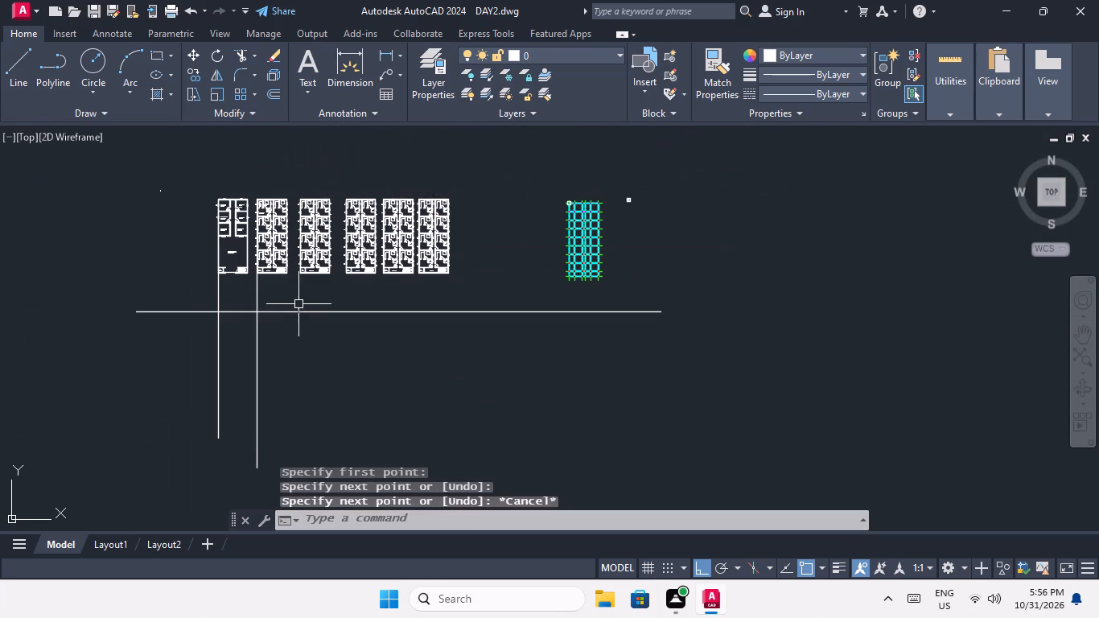
key(Escape)
scroll(300, 288, up, 2)
key(space)
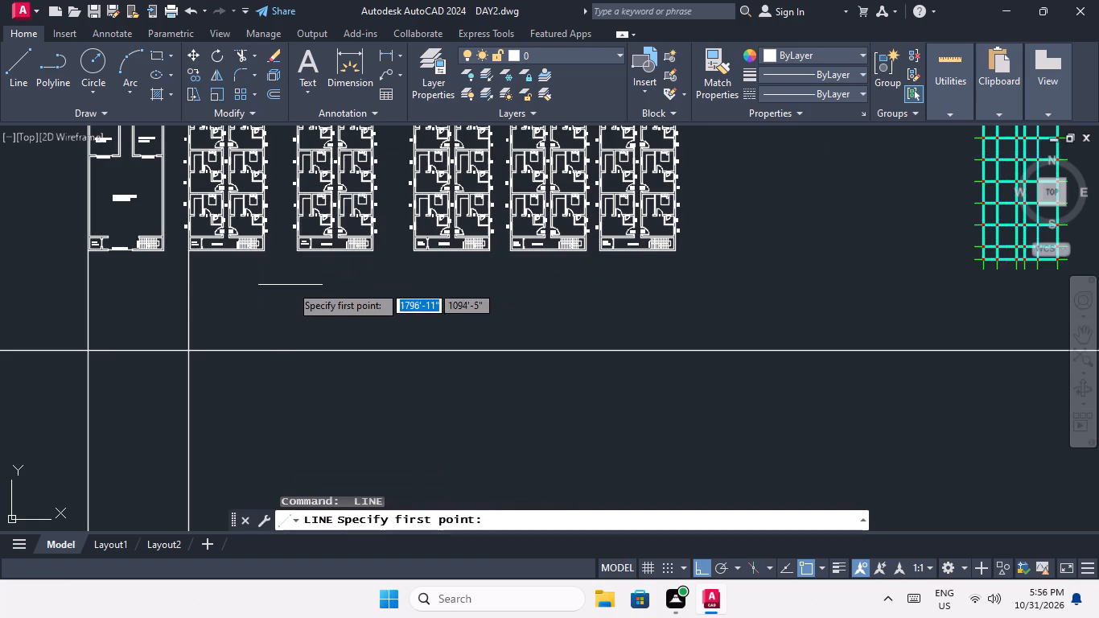
scroll(306, 255, up, 2)
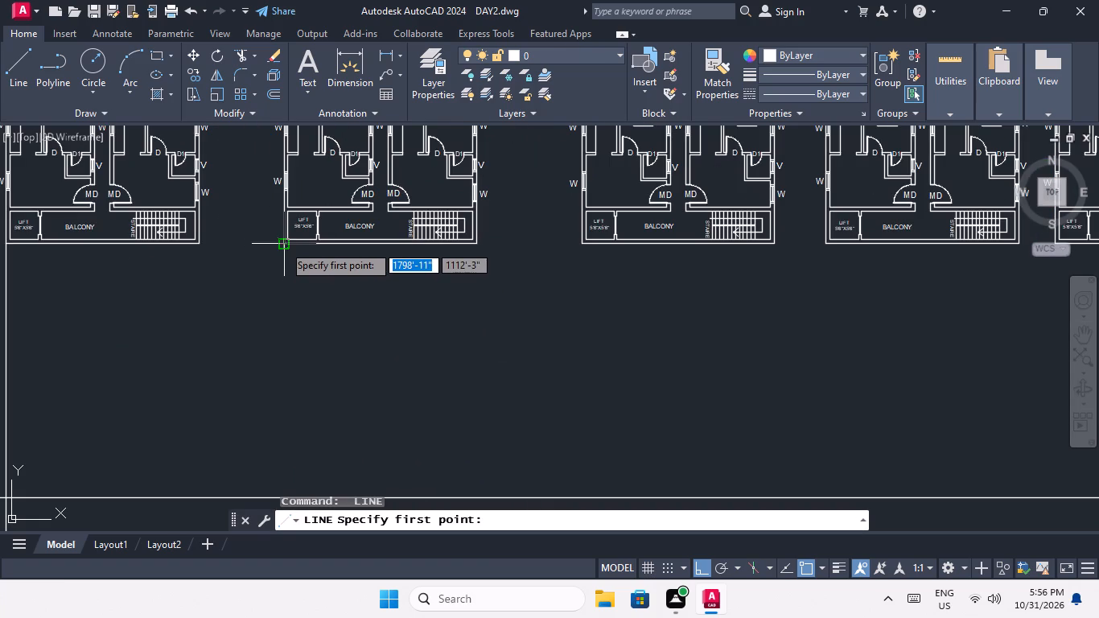
scroll(283, 245, up, 3)
click(284, 234)
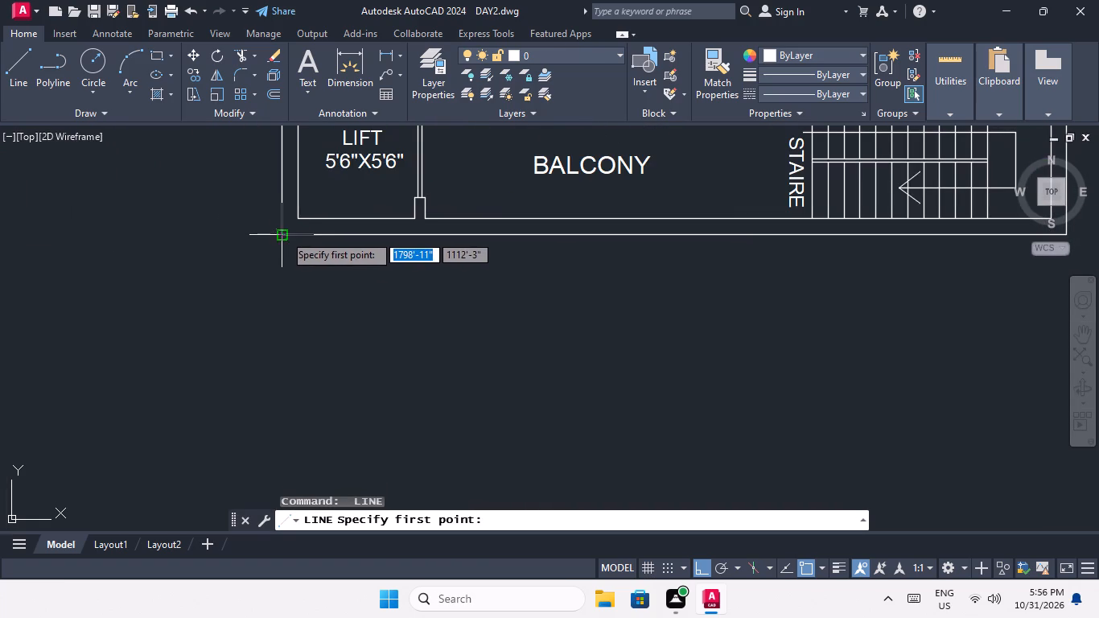
scroll(284, 216, down, 3)
middle_drag(311, 383, 311, 198)
scroll(325, 257, down, 3)
middle_drag(333, 398, 331, 276)
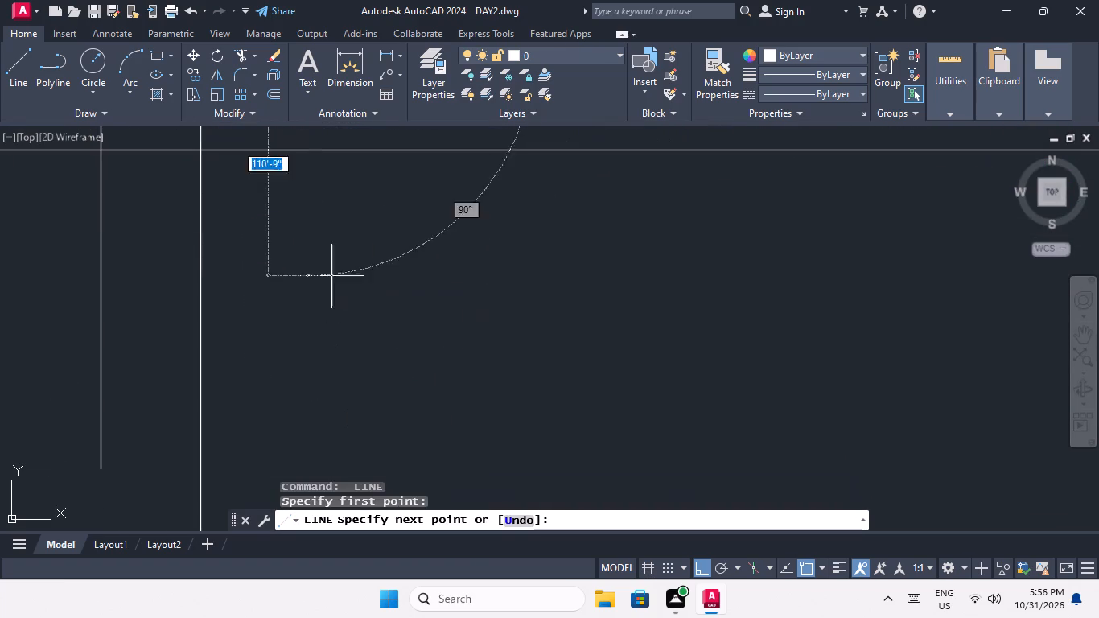
scroll(356, 381, down, 1)
middle_drag(352, 378, 352, 298)
click(356, 382)
key(space)
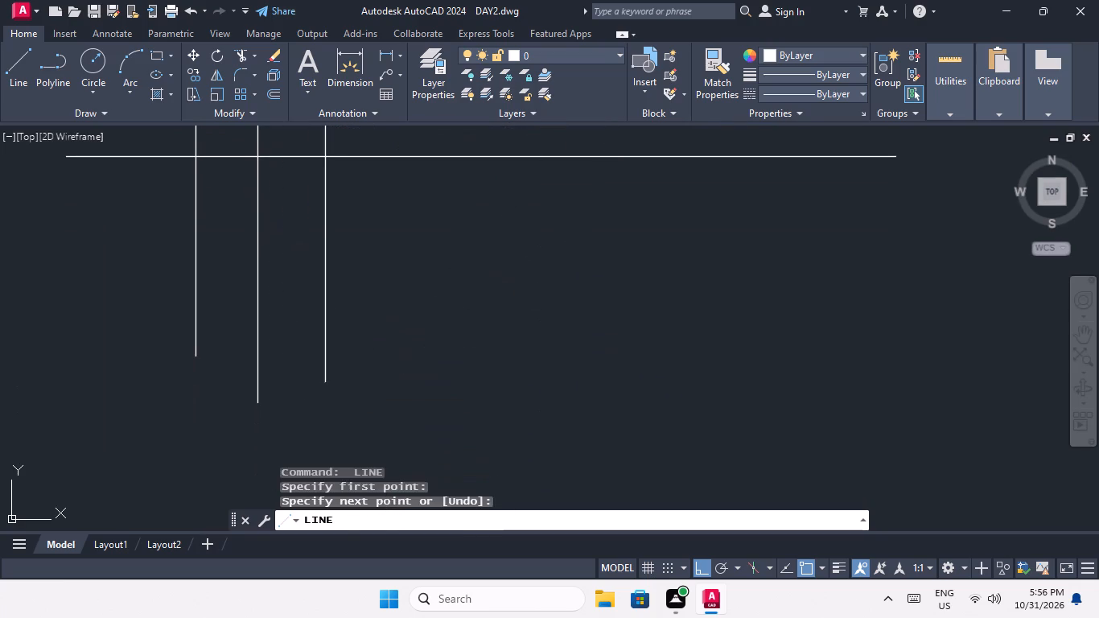
key(Escape)
key(Escape)
With Ortho off, move the fourth plan in the row by its northwest corner to the guide-line junction below the entry-gate plan.
scroll(377, 339, down, 1)
middle_drag(377, 339, 352, 476)
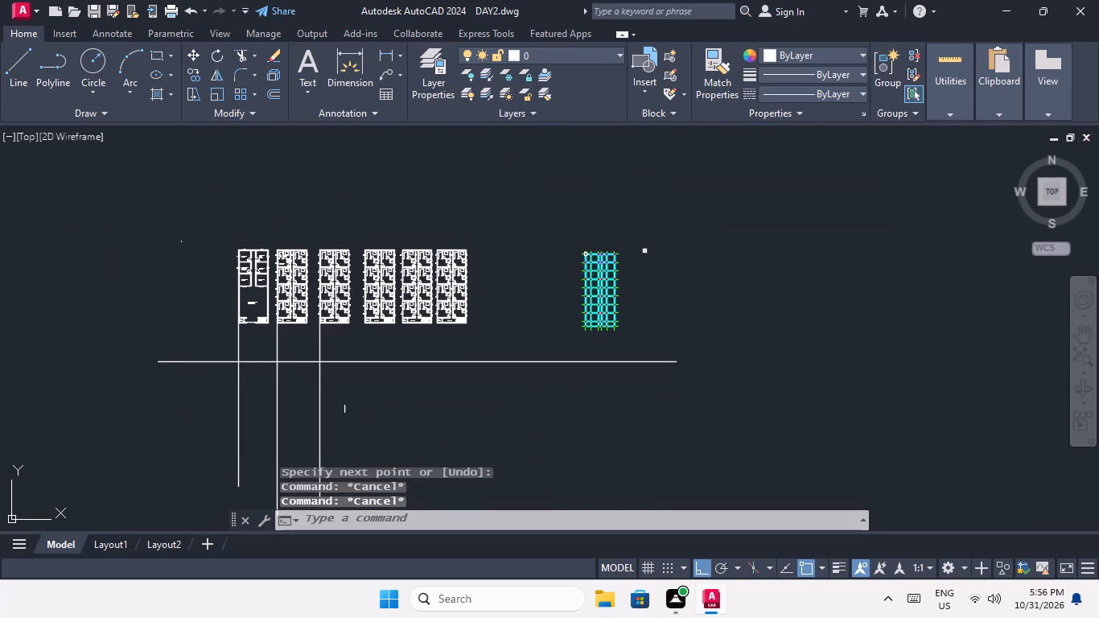
scroll(360, 255, up, 2)
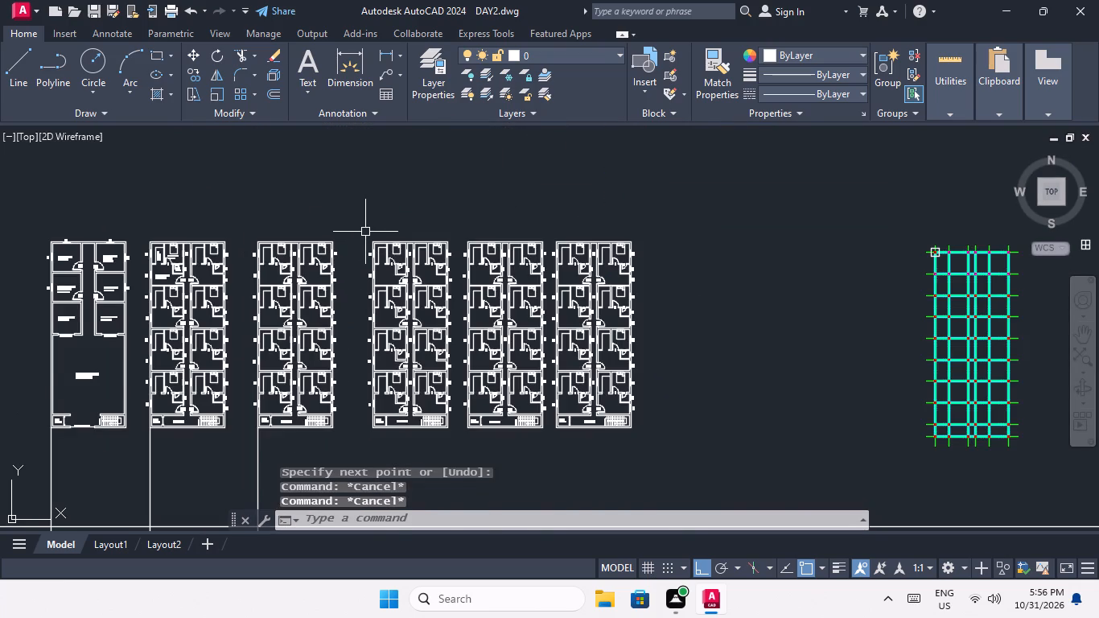
scroll(366, 233, up, 1)
click(358, 225)
middle_drag(480, 298, 467, 278)
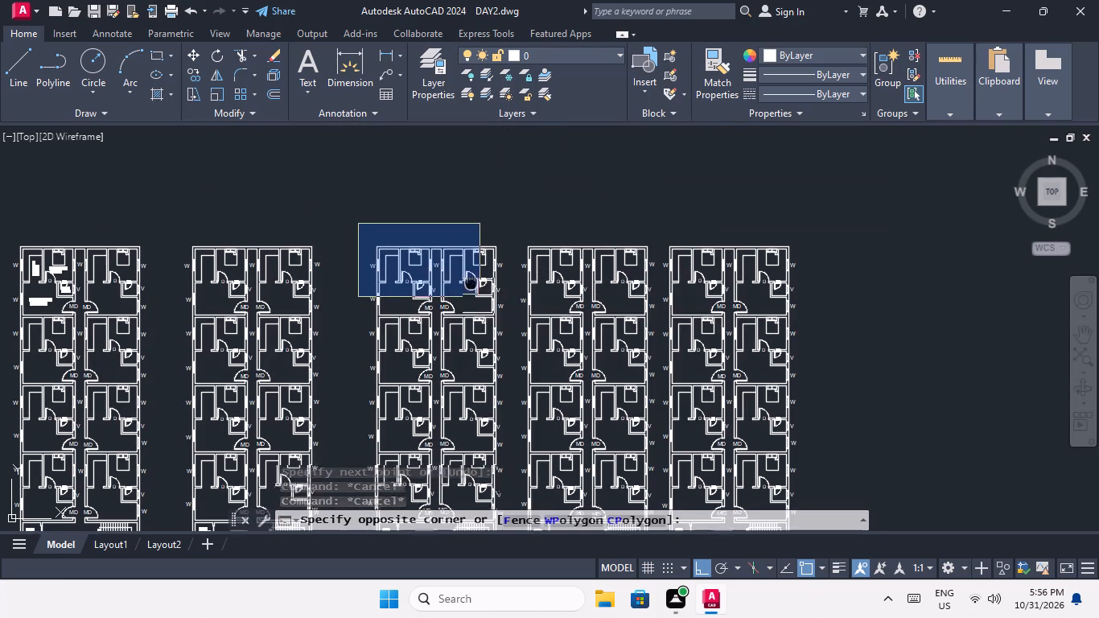
middle_drag(467, 278, 440, 235)
middle_drag(461, 356, 451, 302)
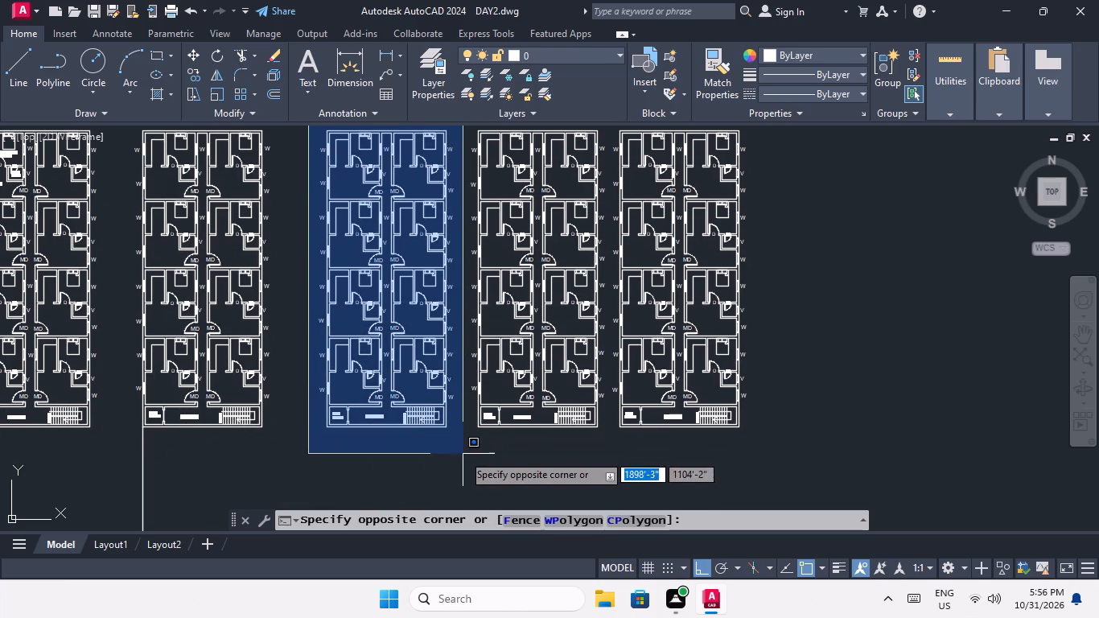
click(461, 445)
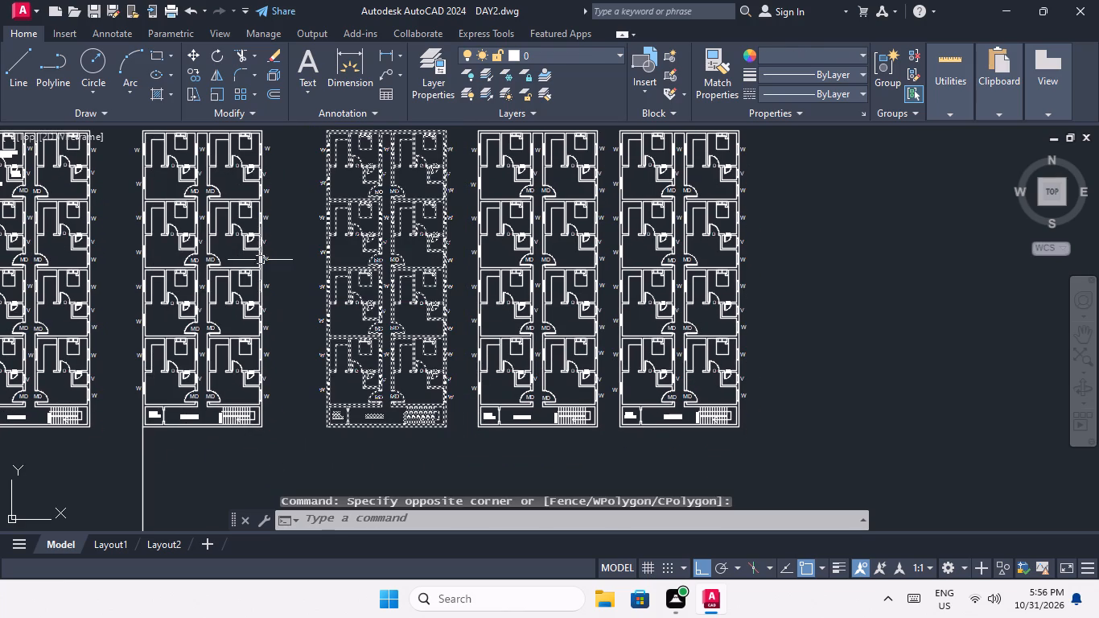
scroll(315, 318, down, 1)
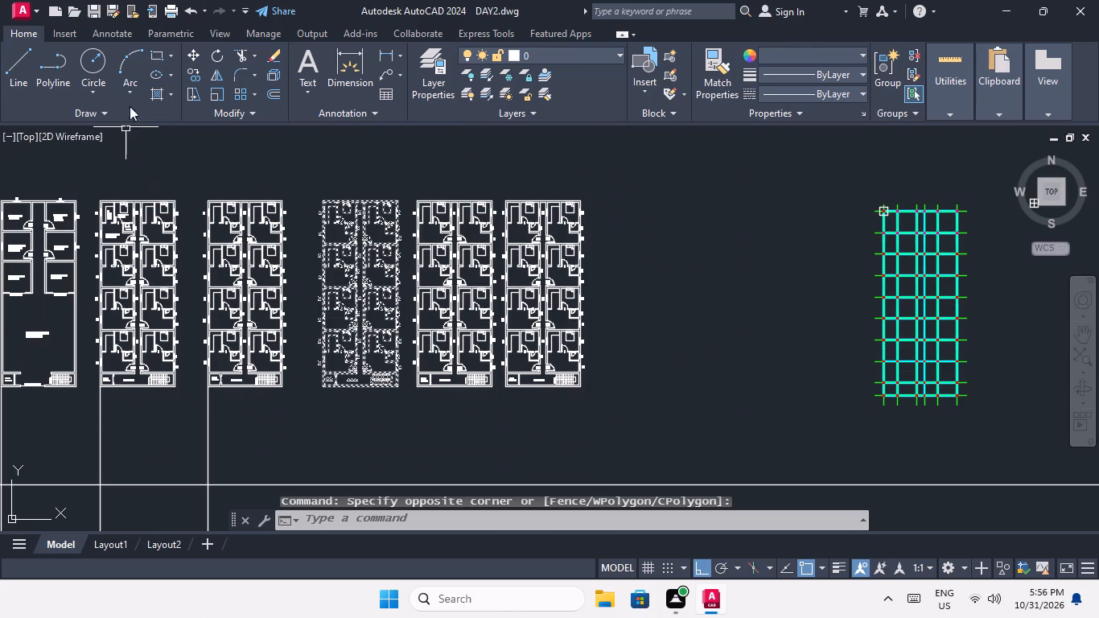
click(190, 52)
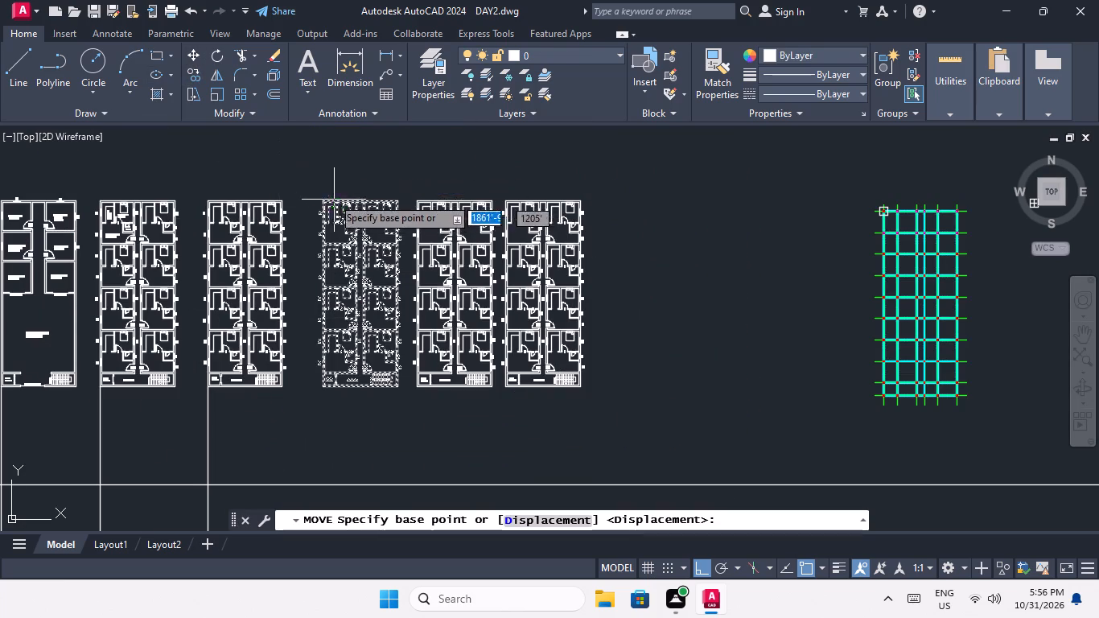
scroll(324, 194, up, 2)
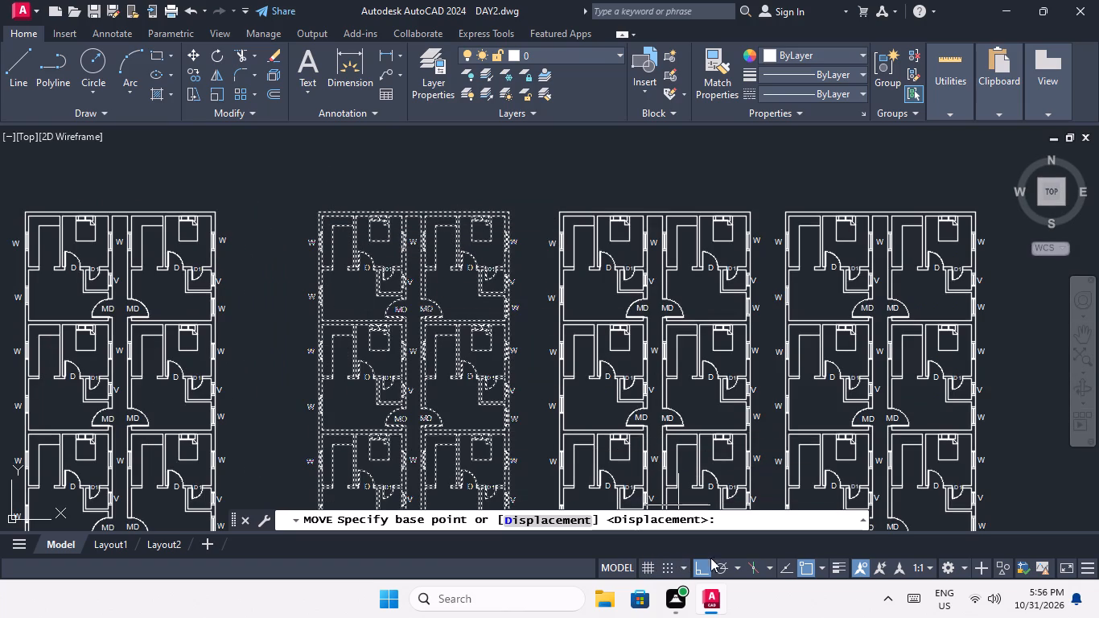
click(701, 567)
scroll(330, 197, up, 3)
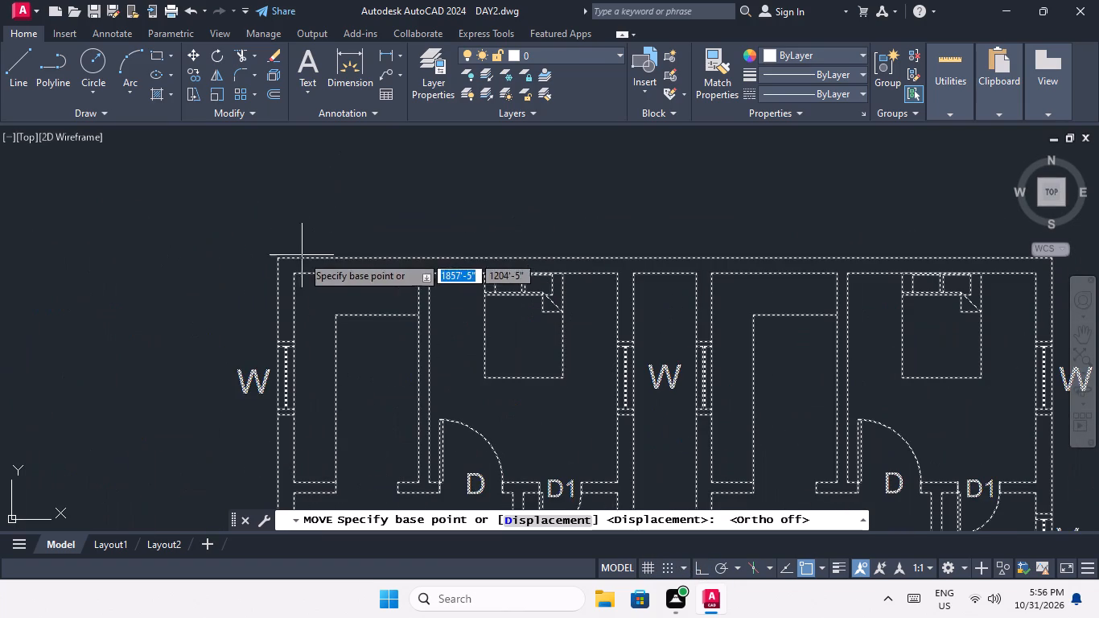
click(278, 255)
scroll(282, 231, down, 4)
middle_drag(282, 261, 521, 164)
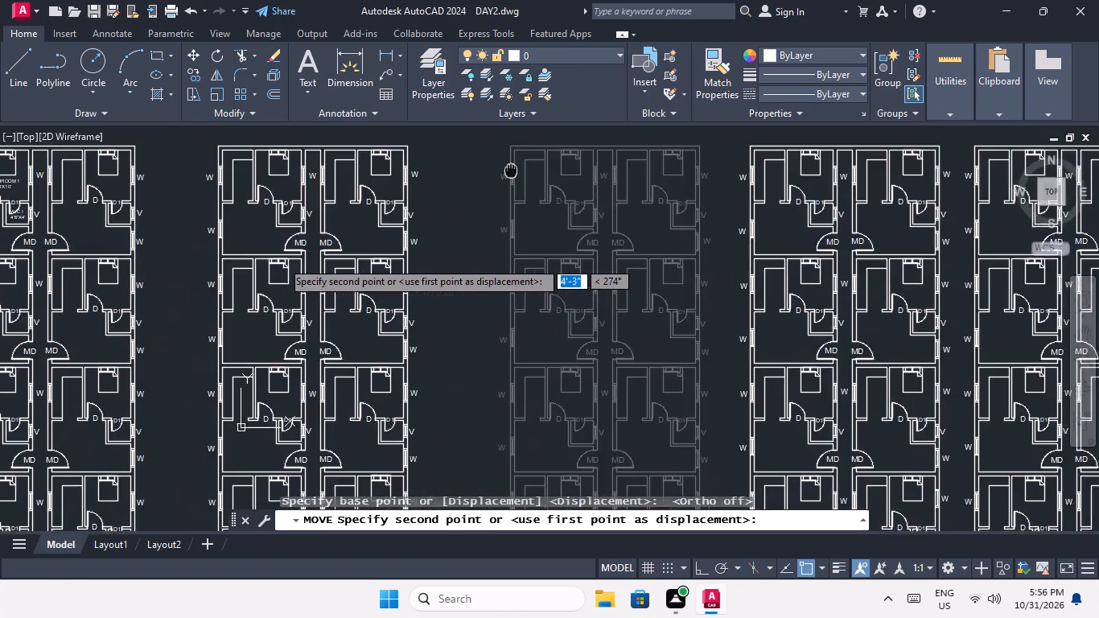
scroll(497, 193, down, 3)
middle_drag(451, 295, 591, 171)
scroll(327, 355, up, 3)
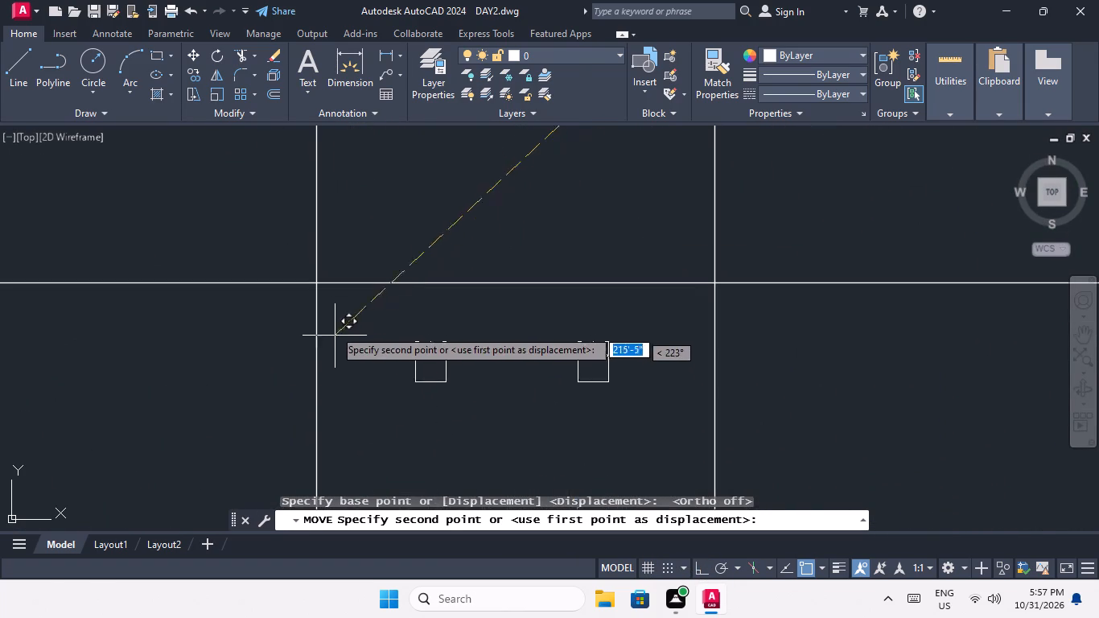
scroll(319, 285, up, 2)
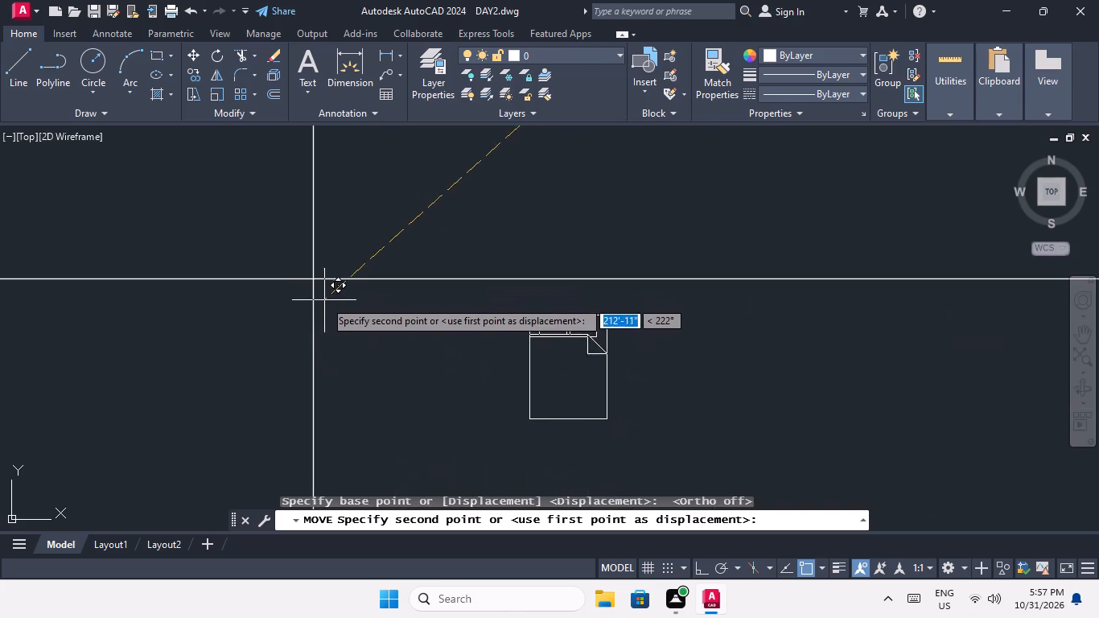
click(313, 278)
Move the easternmost flat plan by its northwest corner to the junction of the horizontal guide and the second vertical guide line.
scroll(323, 245, down, 3)
scroll(446, 210, down, 2)
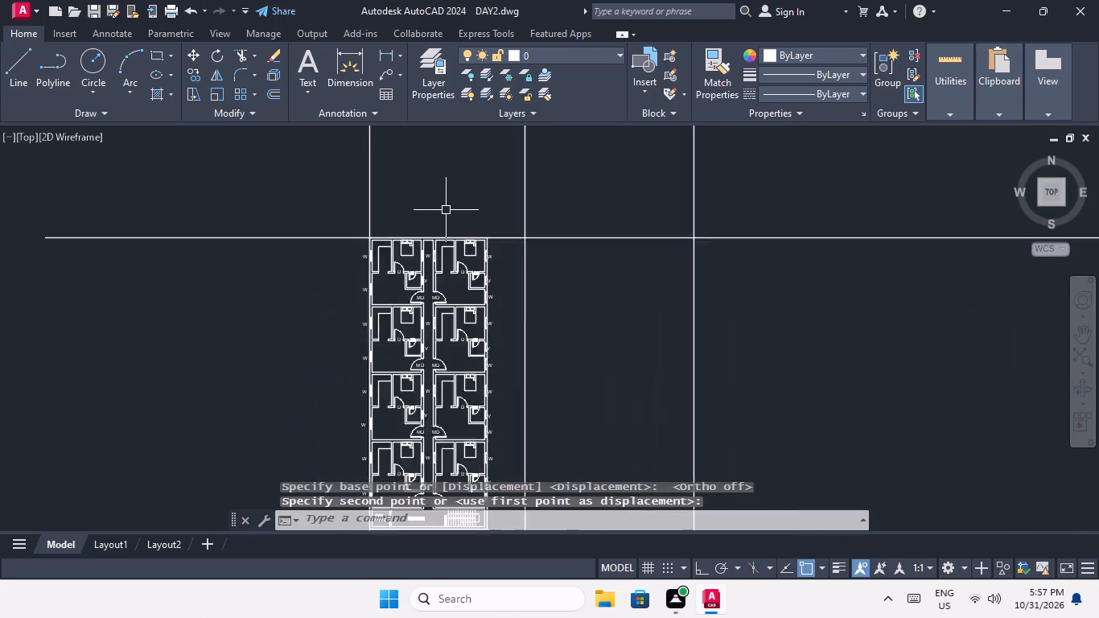
scroll(559, 245, down, 1)
middle_drag(551, 247, 348, 261)
middle_drag(459, 175, 391, 321)
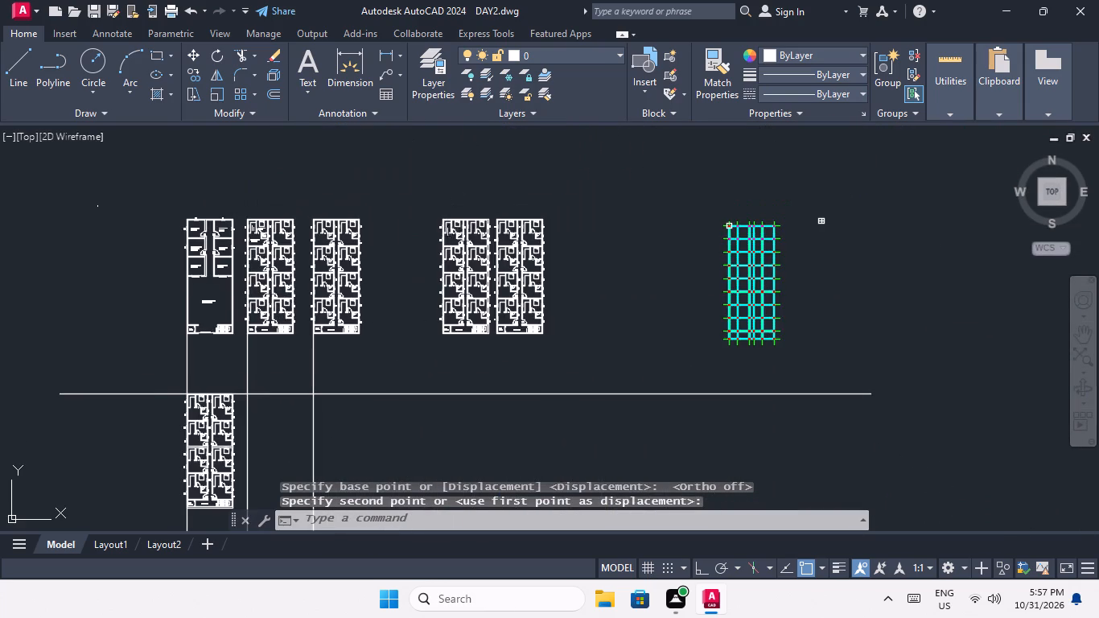
scroll(456, 234, up, 2)
middle_drag(490, 236, 422, 209)
scroll(485, 177, up, 2)
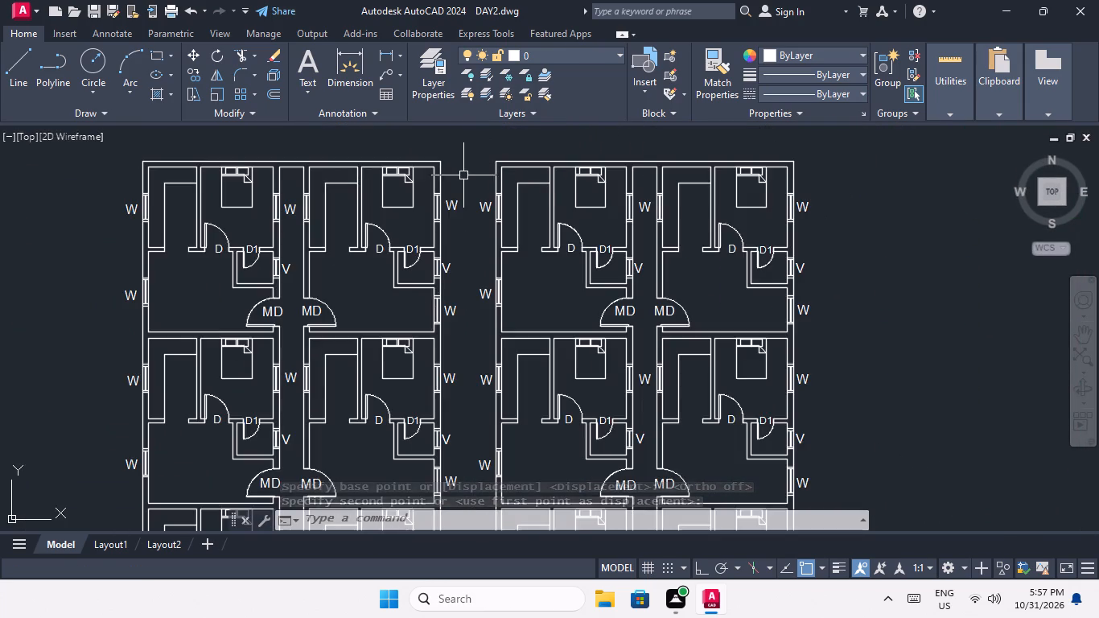
scroll(463, 175, down, 2)
click(467, 164)
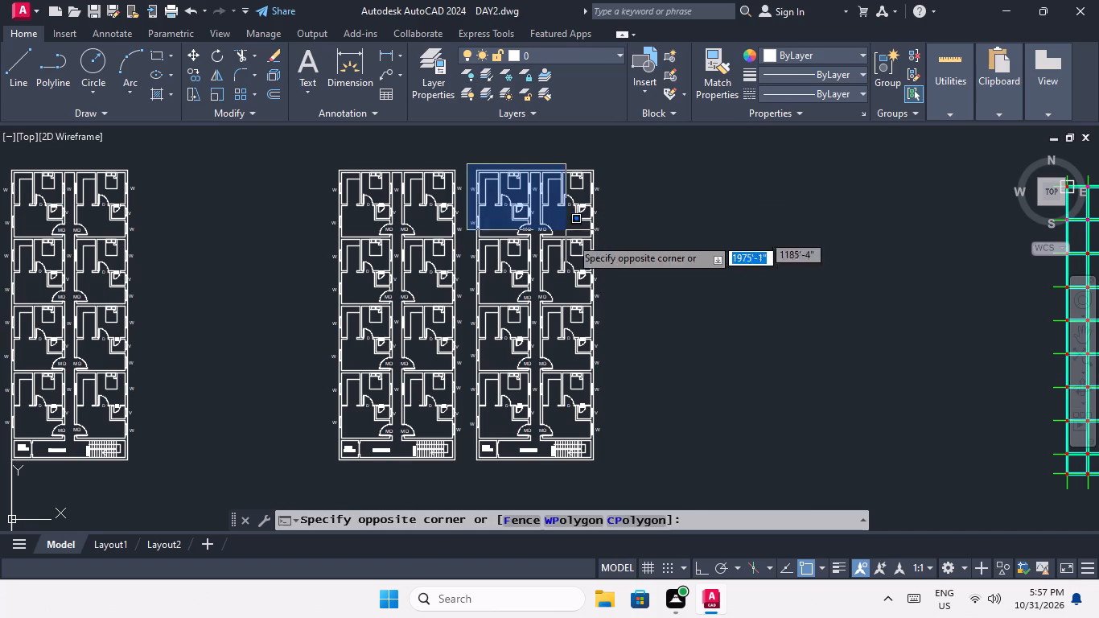
click(642, 478)
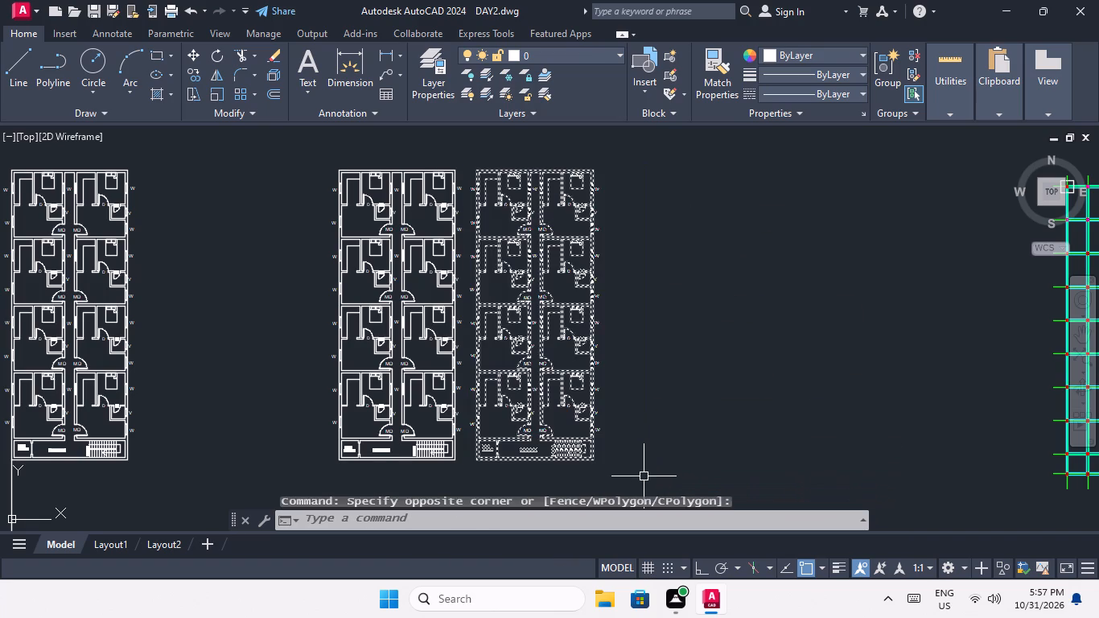
click(194, 51)
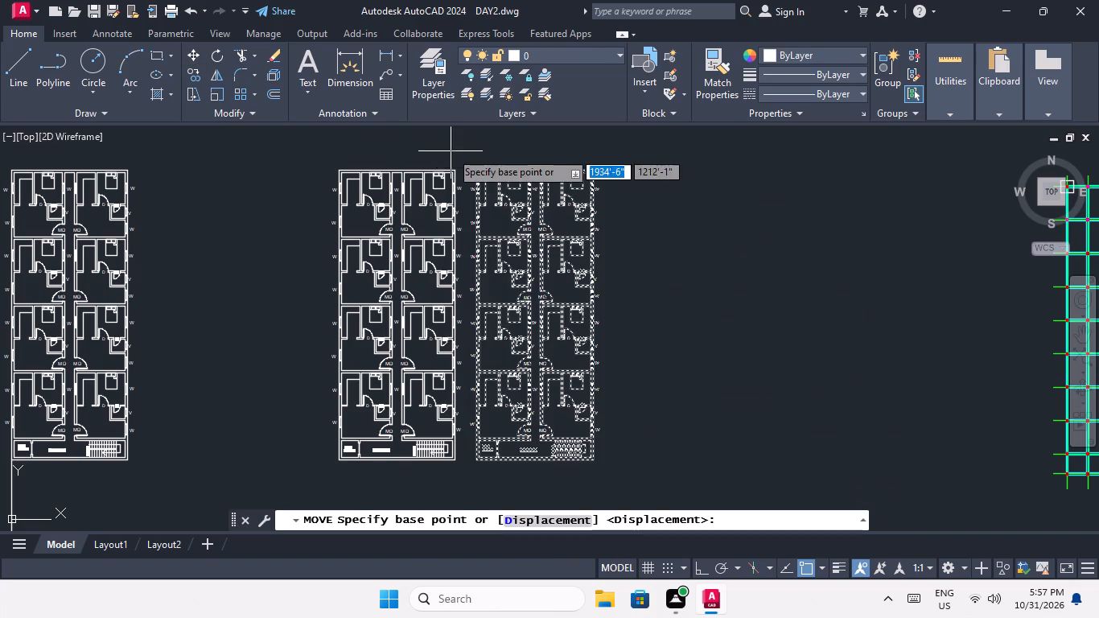
scroll(441, 146, up, 2)
click(533, 210)
scroll(527, 169, down, 3)
middle_drag(506, 241, 628, 182)
scroll(598, 203, down, 3)
middle_drag(527, 243, 605, 203)
scroll(543, 259, up, 4)
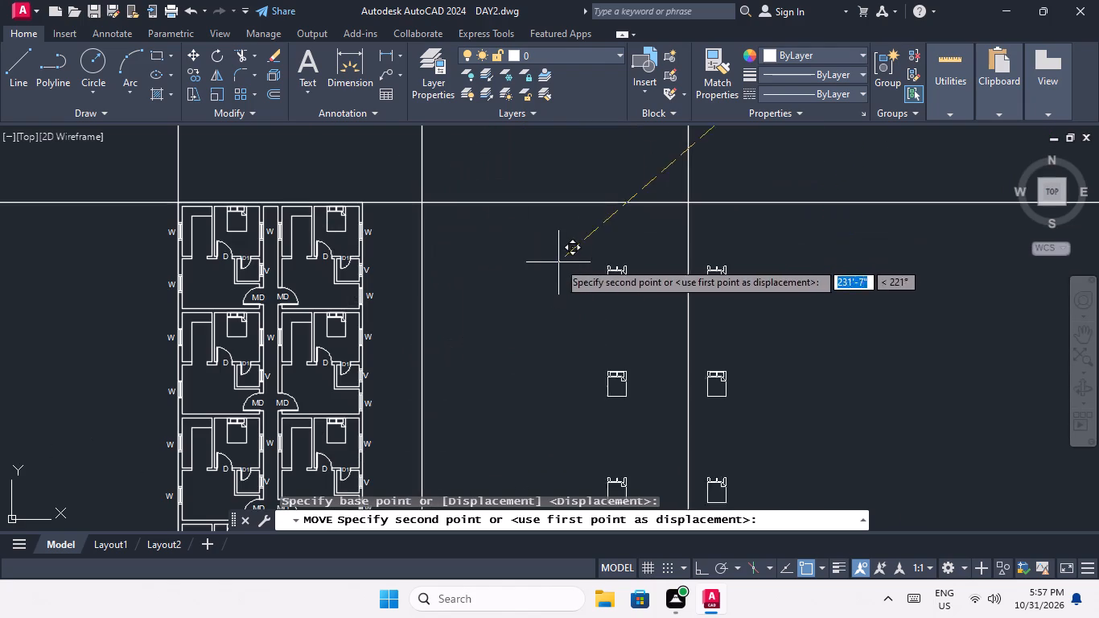
click(420, 200)
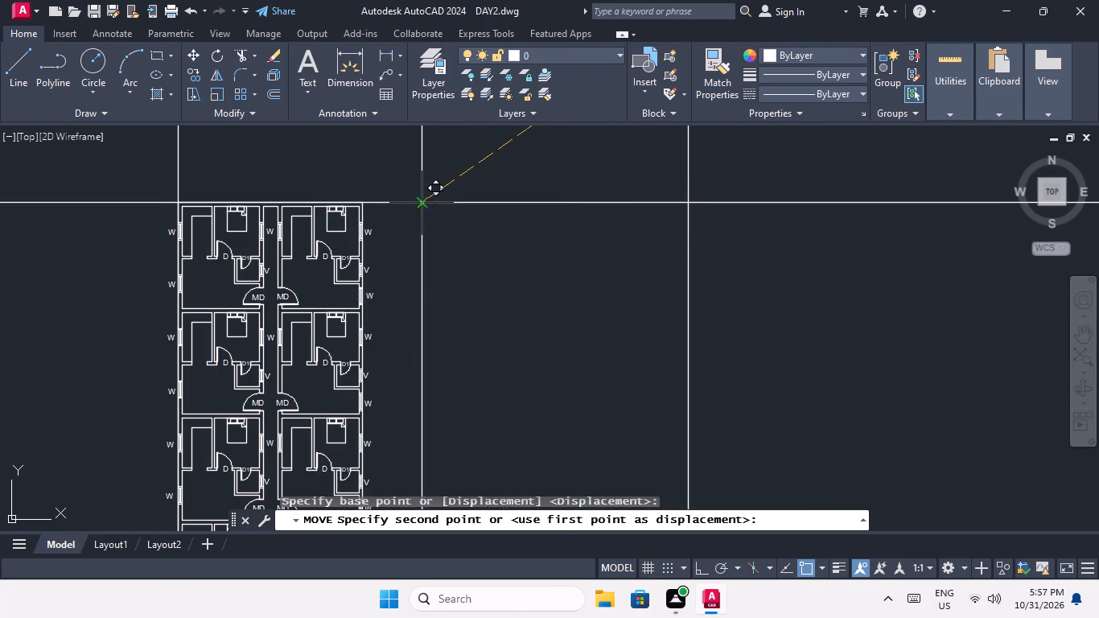
scroll(430, 203, down, 3)
key(Escape)
Move the remaining separate flat plan by its northwest corner to the junction of the horizontal guide and the third vertical guide line.
scroll(640, 239, down, 3)
middle_drag(668, 256, 508, 335)
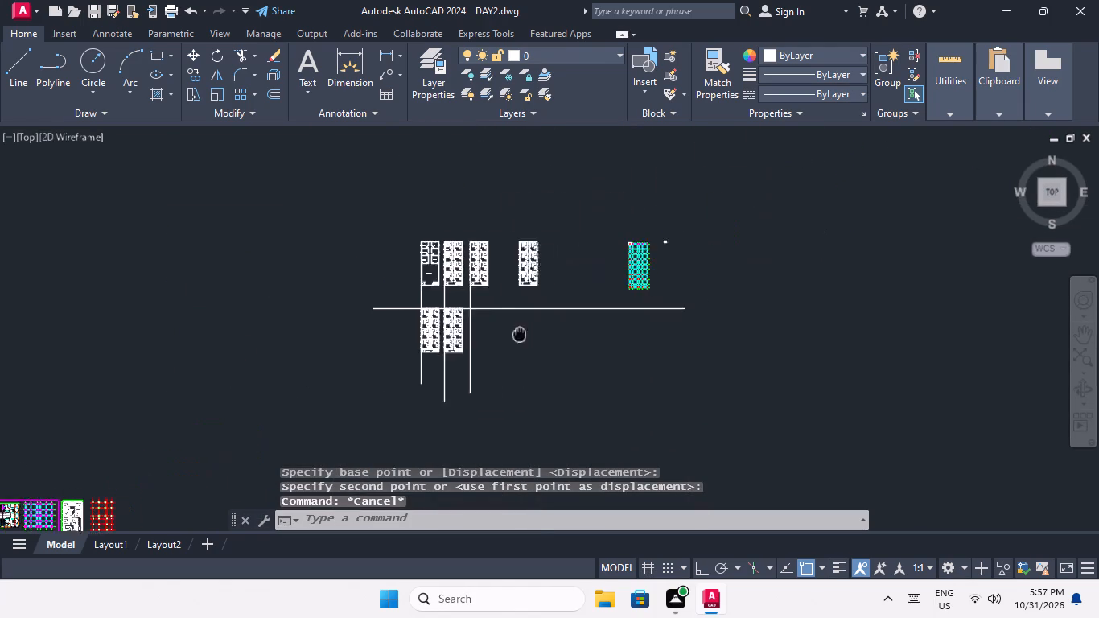
middle_drag(508, 335, 488, 333)
scroll(483, 228, up, 2)
drag(472, 245, 478, 252)
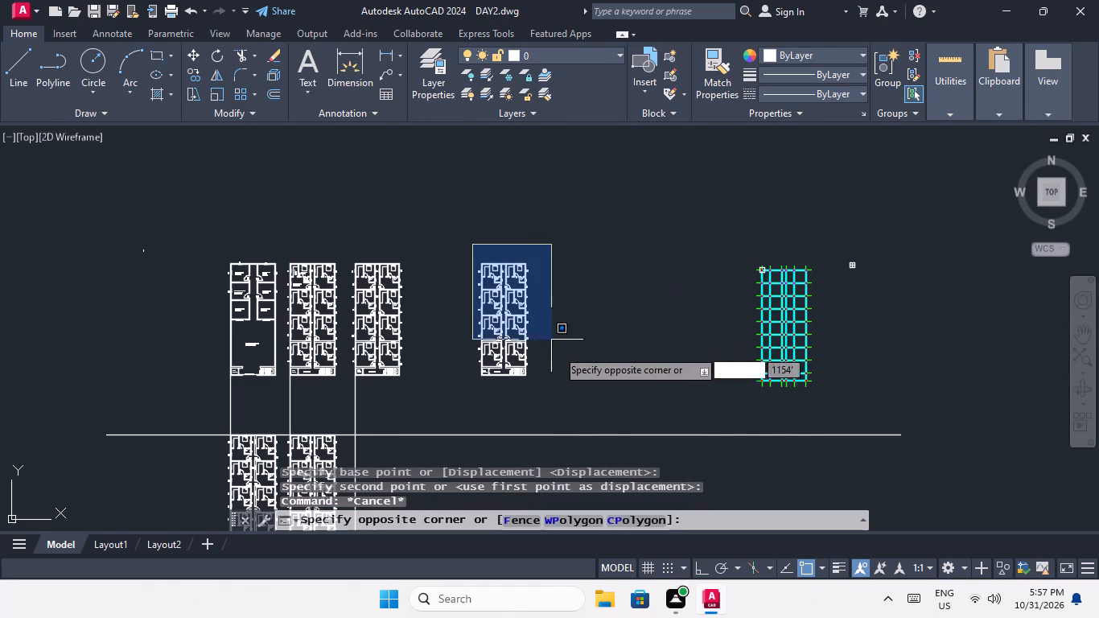
click(564, 391)
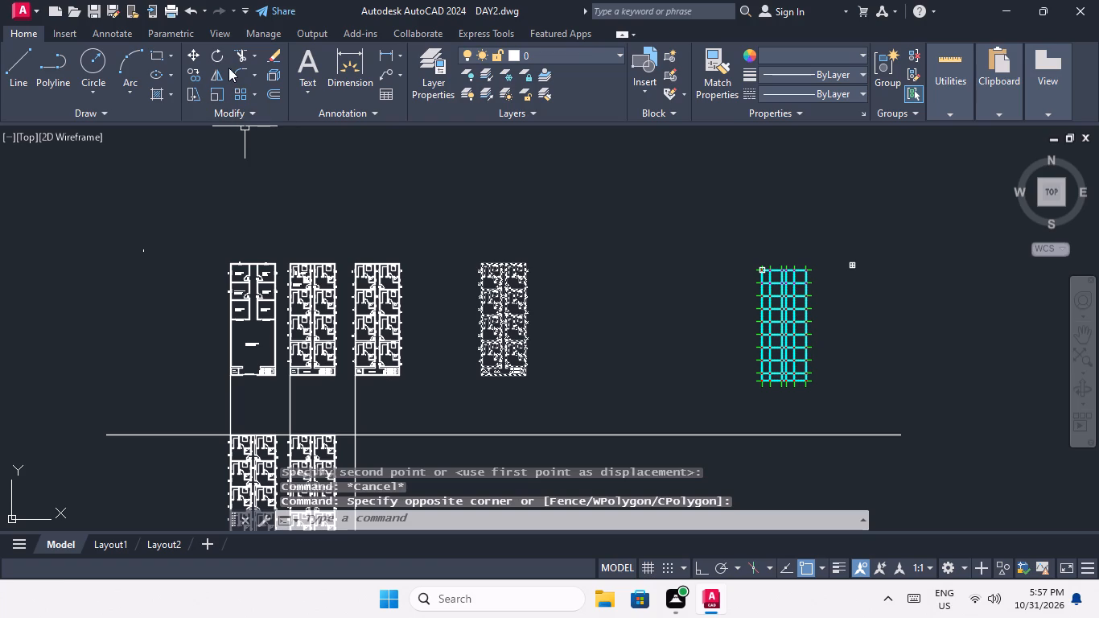
click(185, 51)
scroll(503, 266, up, 4)
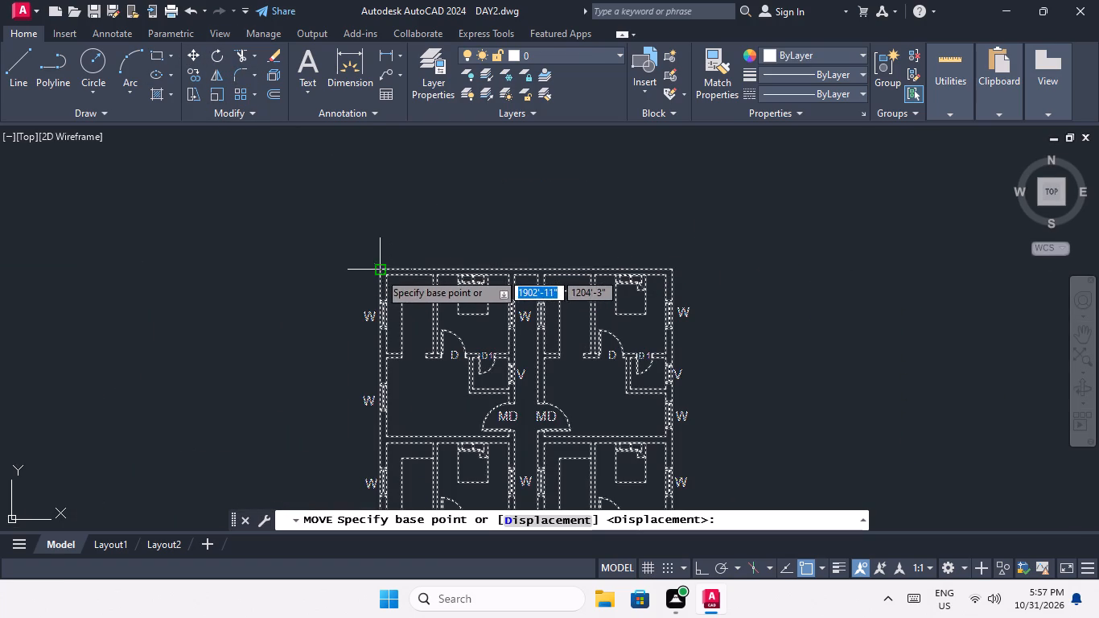
click(378, 271)
scroll(397, 212, down, 4)
middle_drag(406, 283, 574, 179)
scroll(452, 298, up, 3)
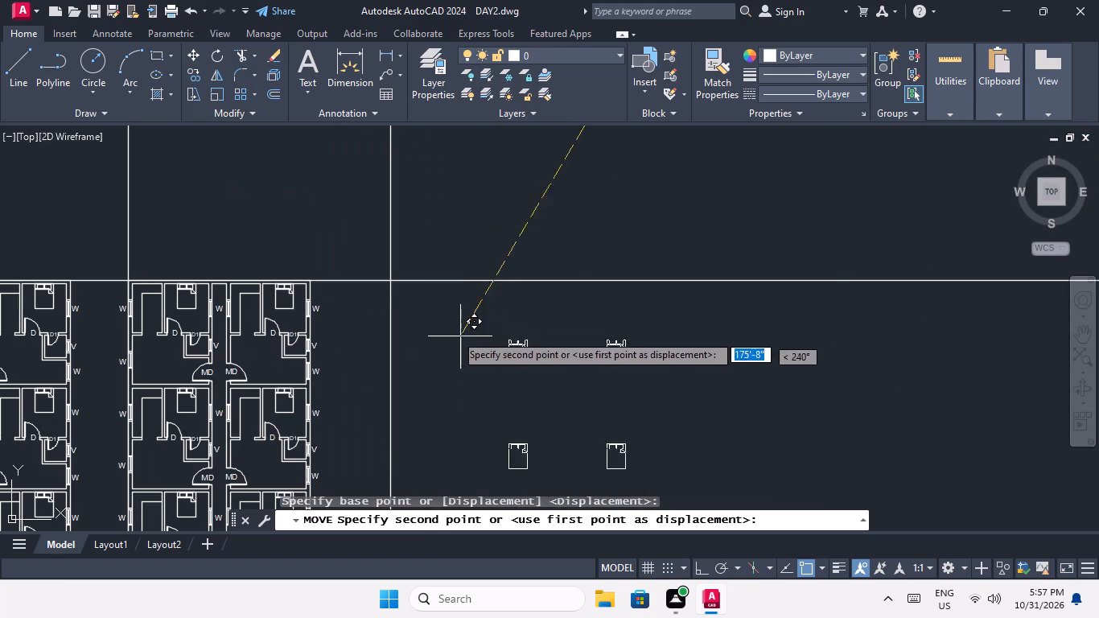
click(392, 282)
scroll(421, 261, down, 3)
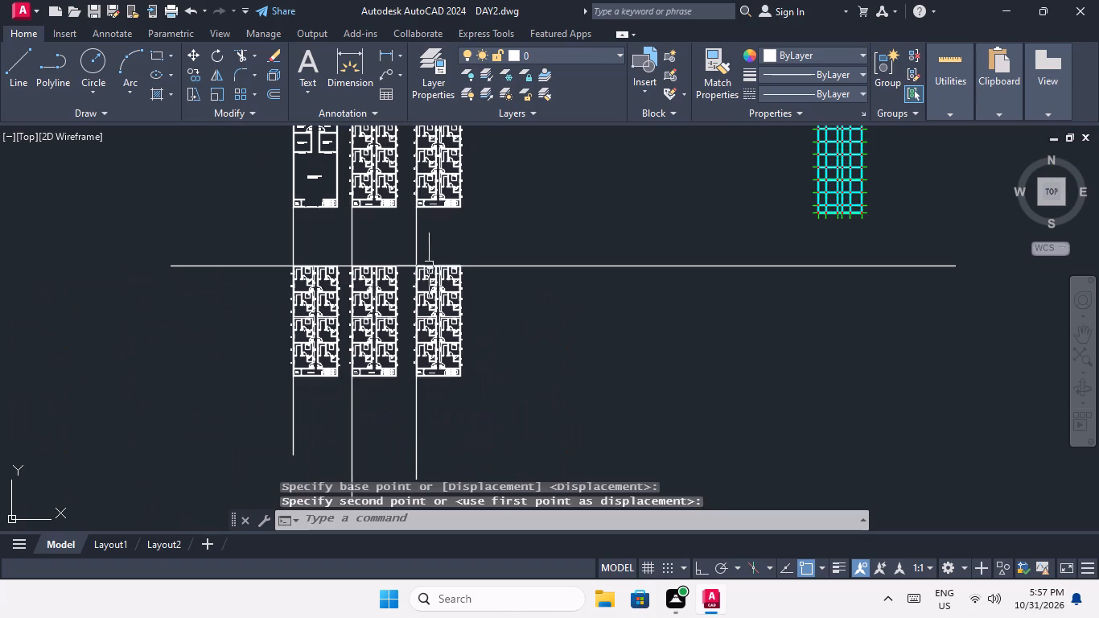
key(Escape)
key(Escape)
Erase both segments of the horizontal guide line between the two rows of plans.
drag(712, 300, 668, 256)
click(651, 210)
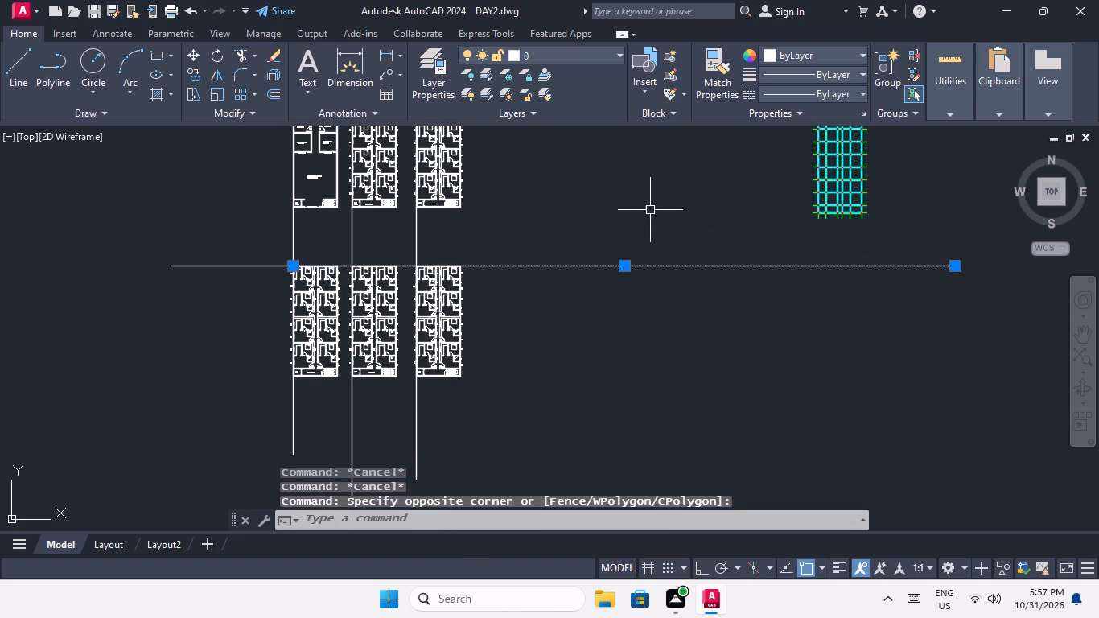
key(Delete)
drag(220, 299, 144, 233)
click(132, 185)
key(Delete)
Erase the three vertical guide lines running south from the upper plans.
scroll(139, 192, down, 2)
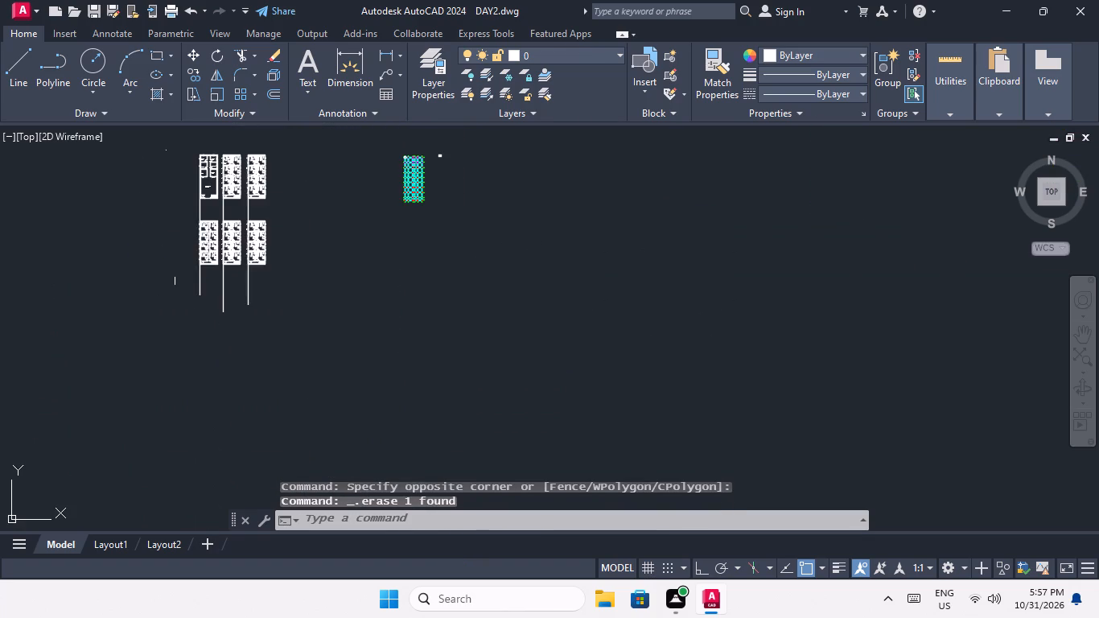
scroll(221, 300, up, 2)
drag(312, 262, 116, 319)
click(51, 314)
key(Delete)
Move all three lower-row plans straight north, closer to the upper row, with Ortho on.
scroll(92, 310, down, 2)
middle_drag(100, 328, 113, 372)
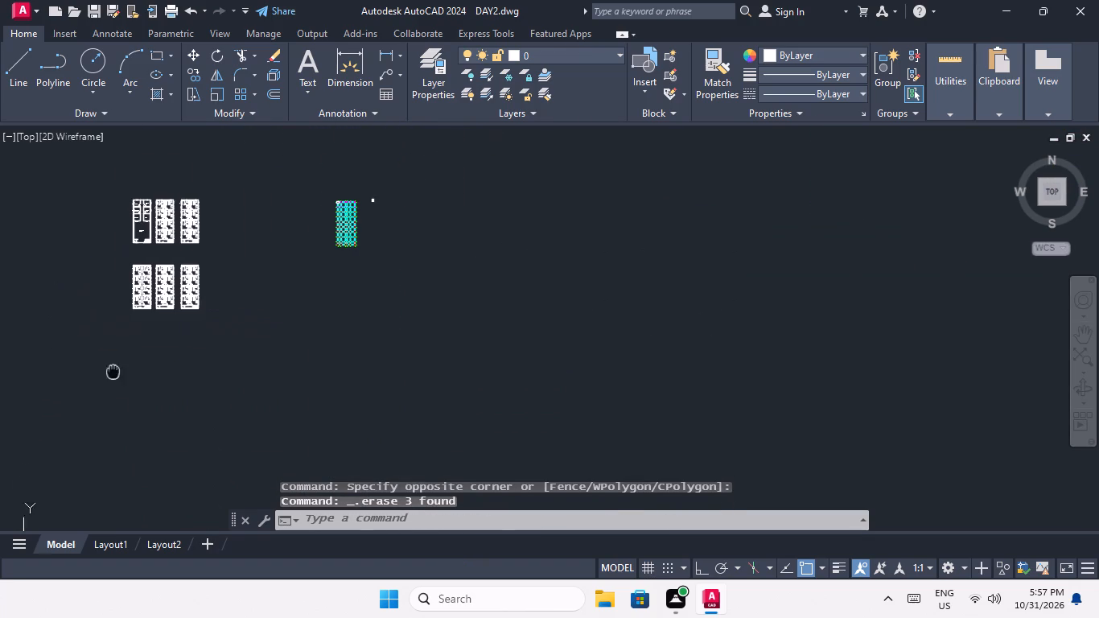
middle_drag(113, 372, 121, 411)
scroll(141, 306, up, 3)
middle_drag(241, 303, 248, 352)
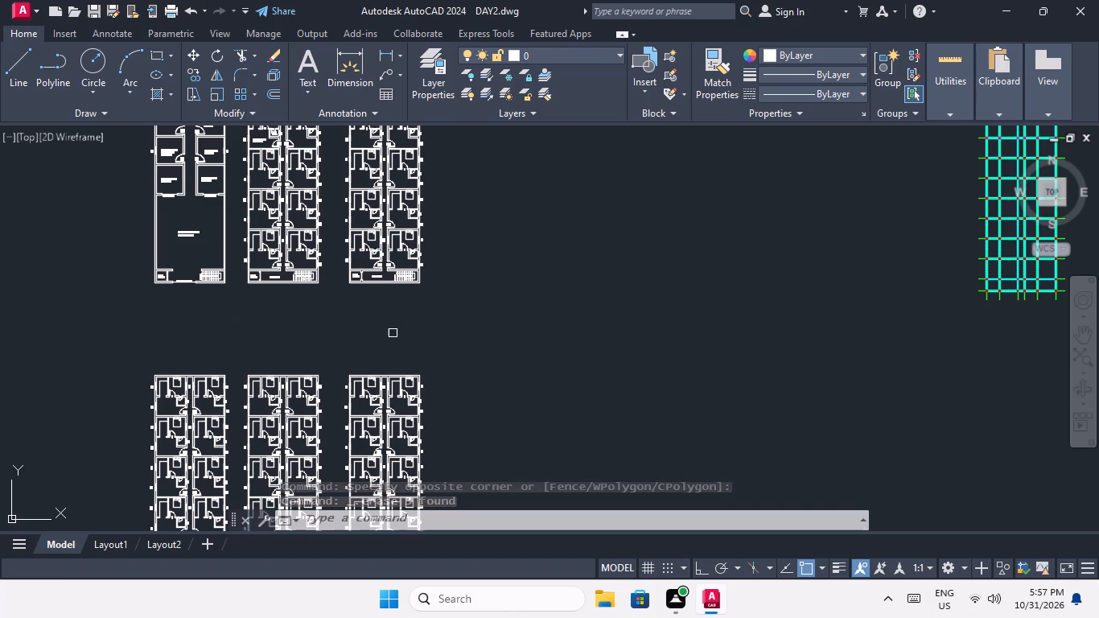
middle_drag(388, 332, 409, 248)
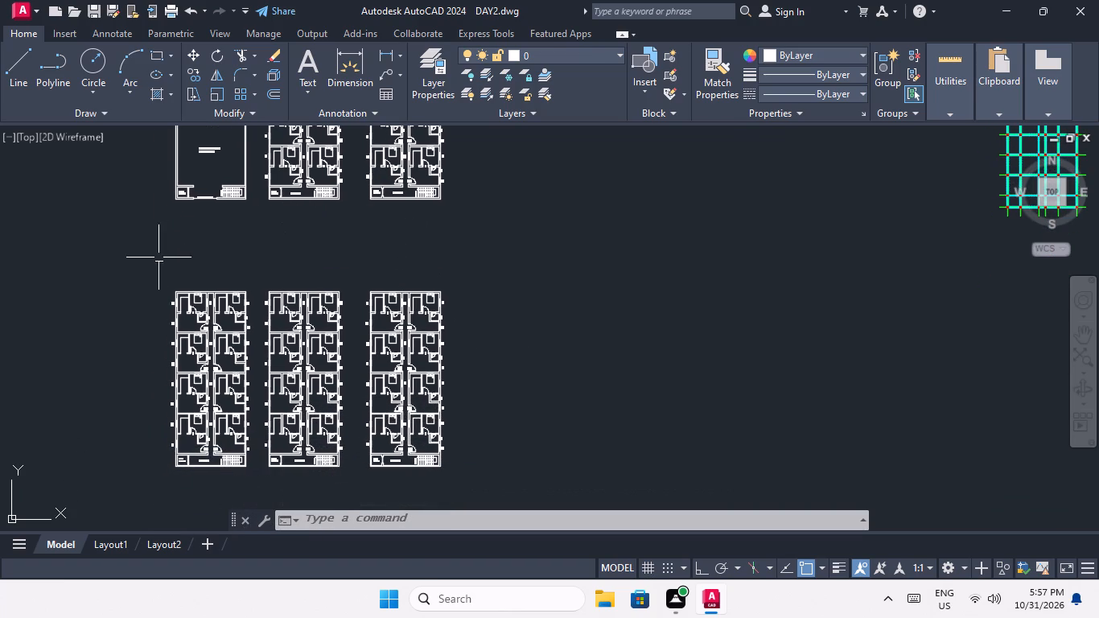
drag(138, 260, 265, 274)
click(491, 505)
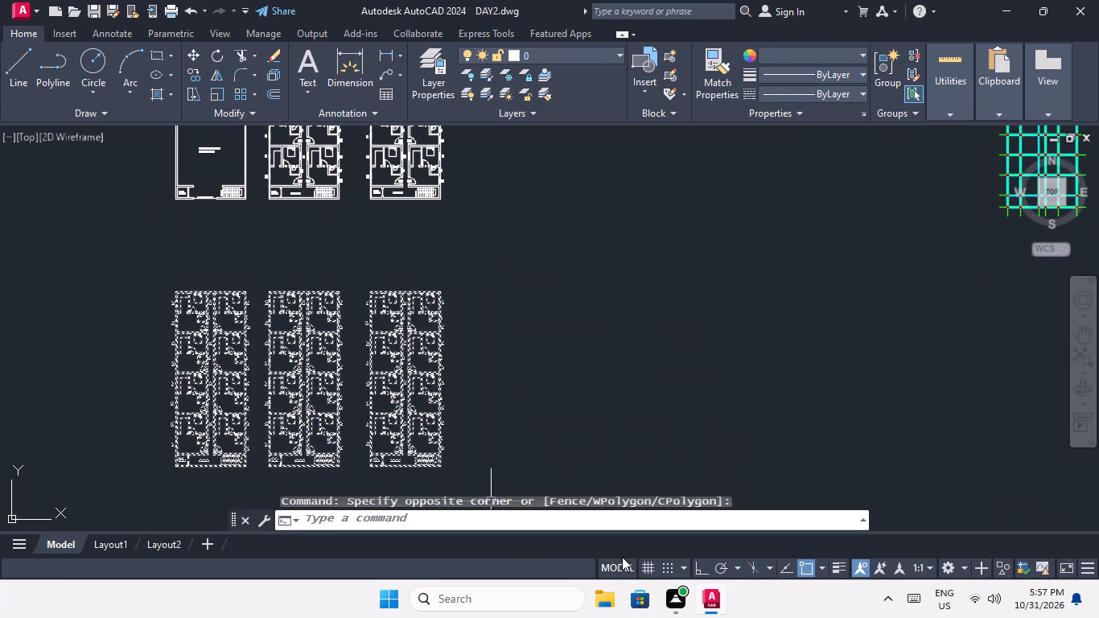
click(701, 571)
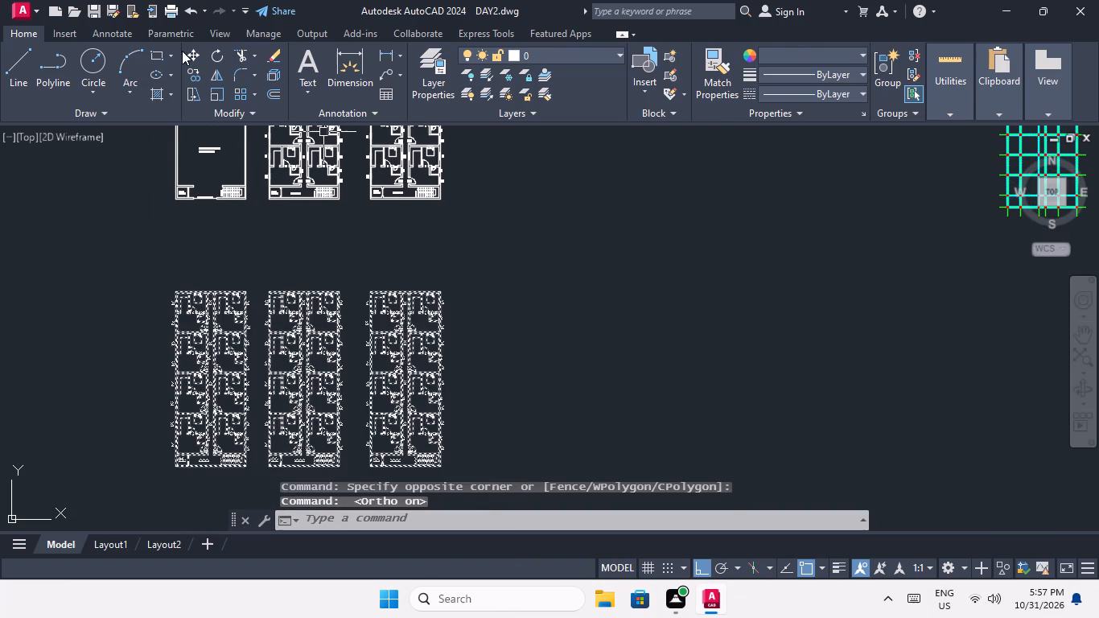
click(189, 51)
scroll(179, 272, up, 3)
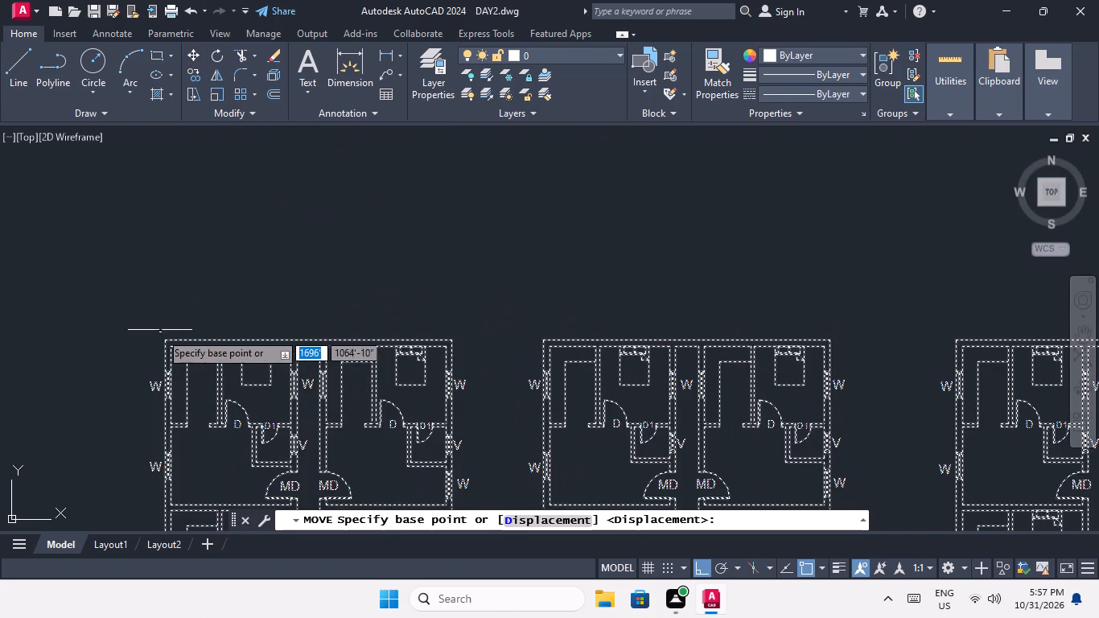
drag(168, 341, 168, 332)
scroll(176, 274, down, 2)
middle_click(169, 286)
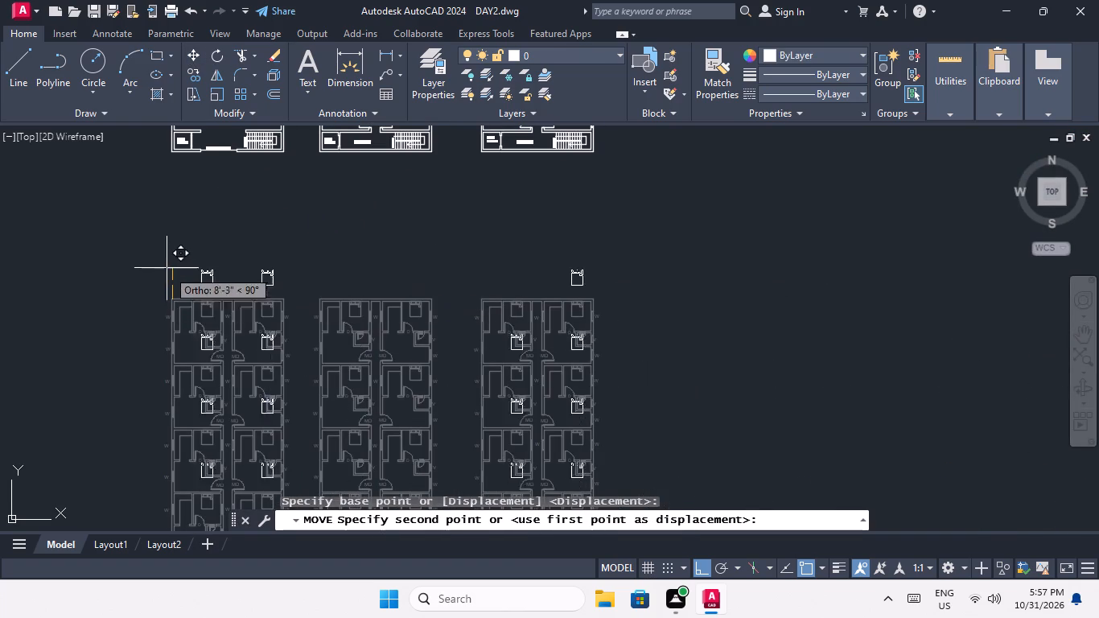
click(165, 249)
Copy the KITCHEN 1 6'X10' label from the upper middle plan's northwest flat into the kitchen of its northeast flat, with Ortho off.
scroll(164, 199, down, 2)
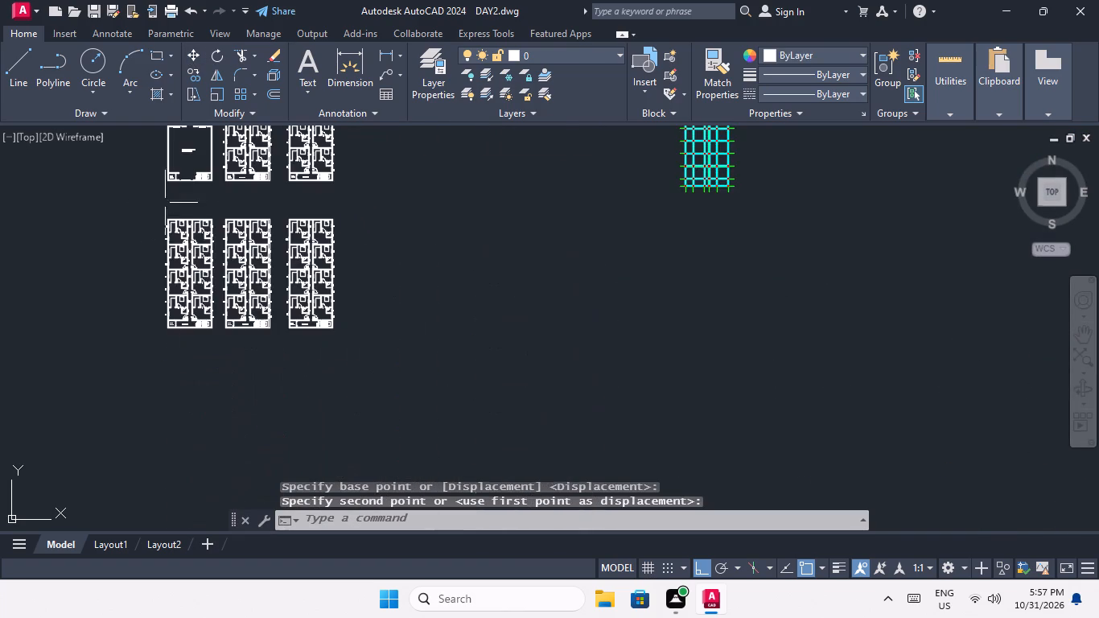
middle_drag(318, 204, 275, 312)
scroll(275, 311, down, 1)
scroll(240, 309, up, 3)
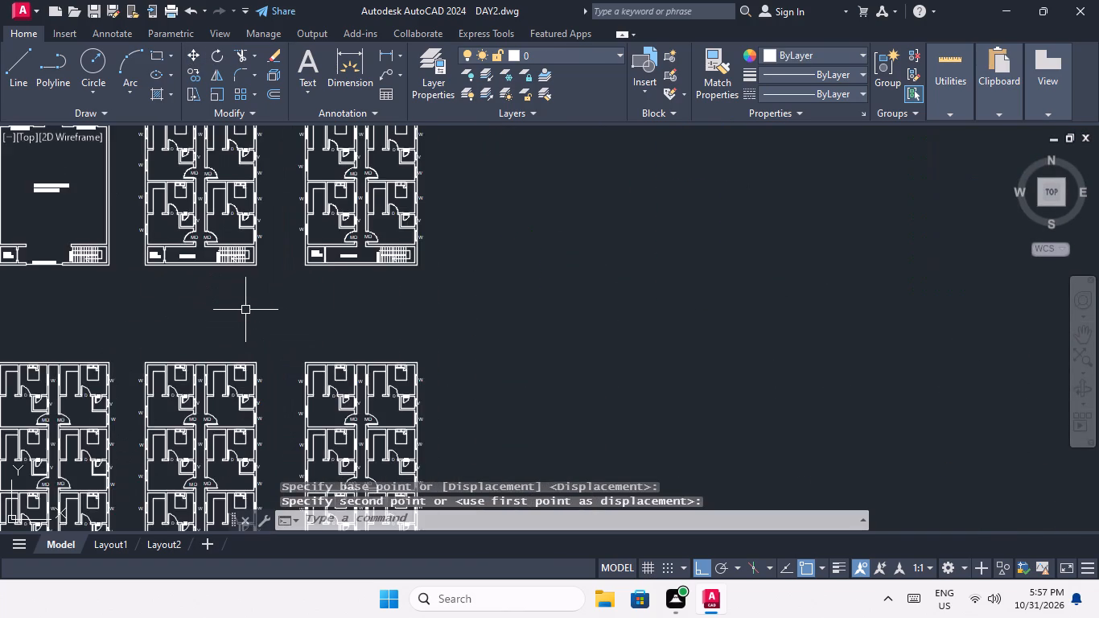
middle_drag(253, 312, 265, 369)
scroll(281, 318, down, 1)
middle_drag(275, 344, 270, 365)
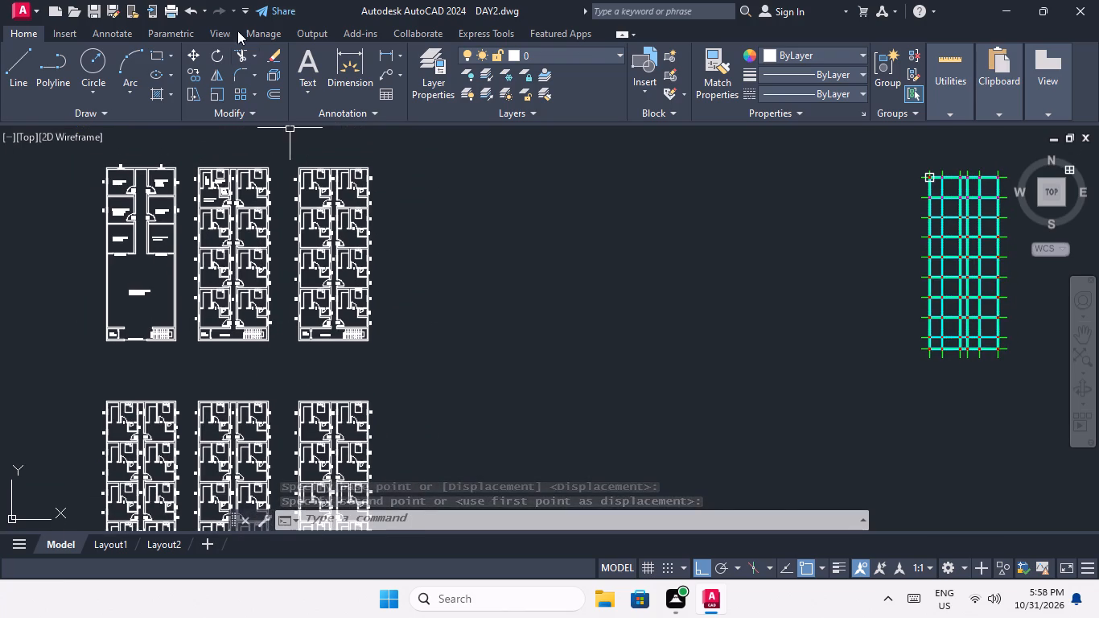
scroll(231, 182, up, 4)
middle_drag(224, 274, 220, 328)
middle_drag(170, 253, 187, 316)
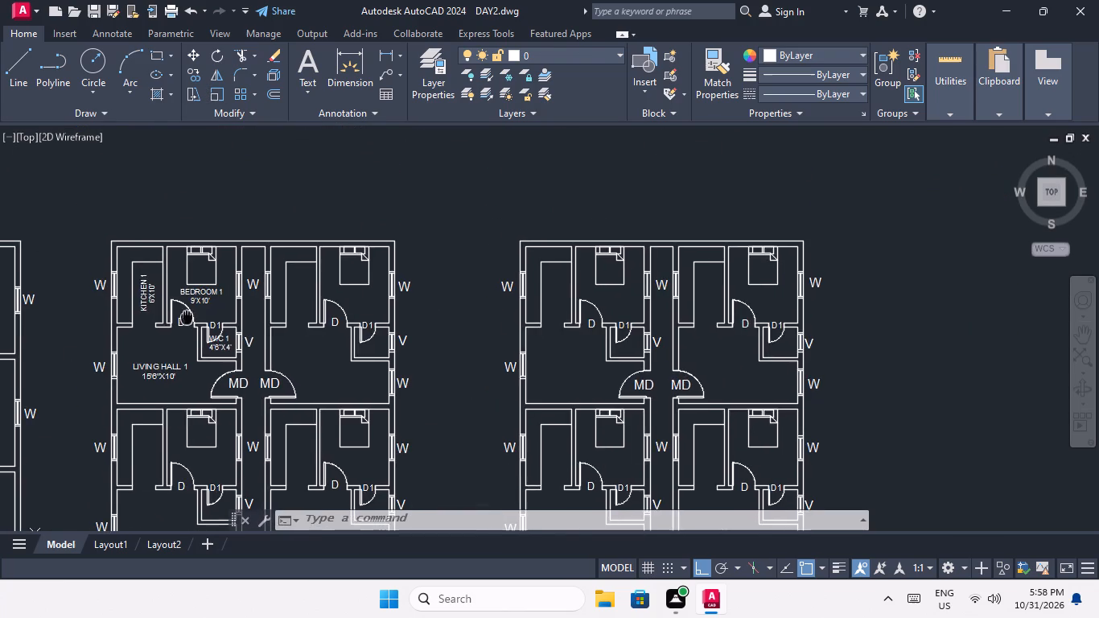
middle_drag(187, 316, 187, 315)
scroll(160, 295, up, 3)
drag(143, 229, 125, 295)
click(109, 304)
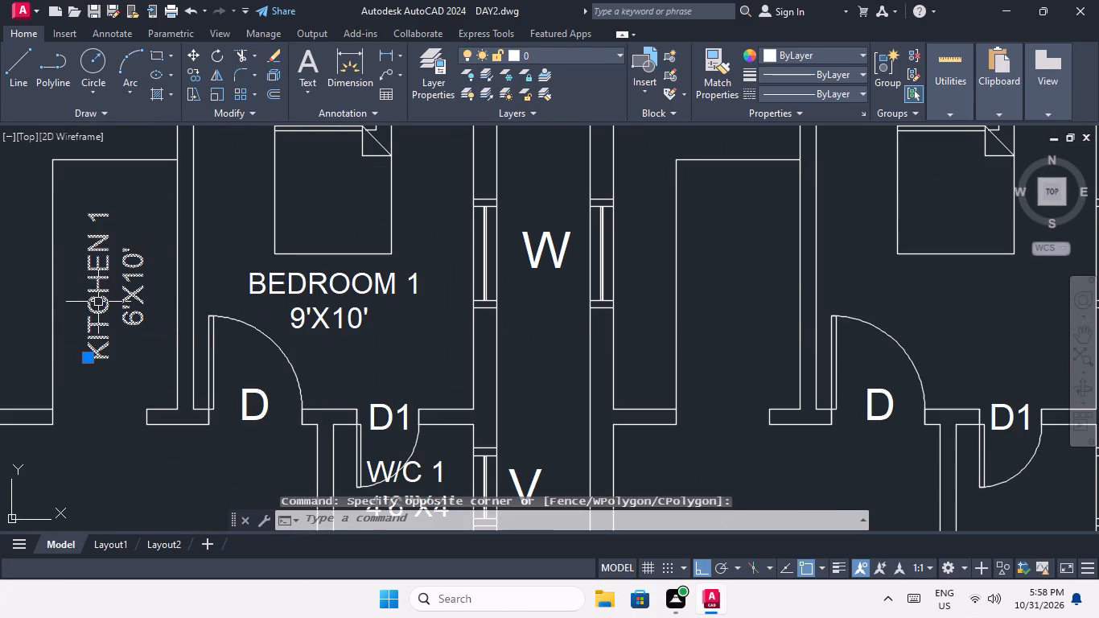
click(197, 72)
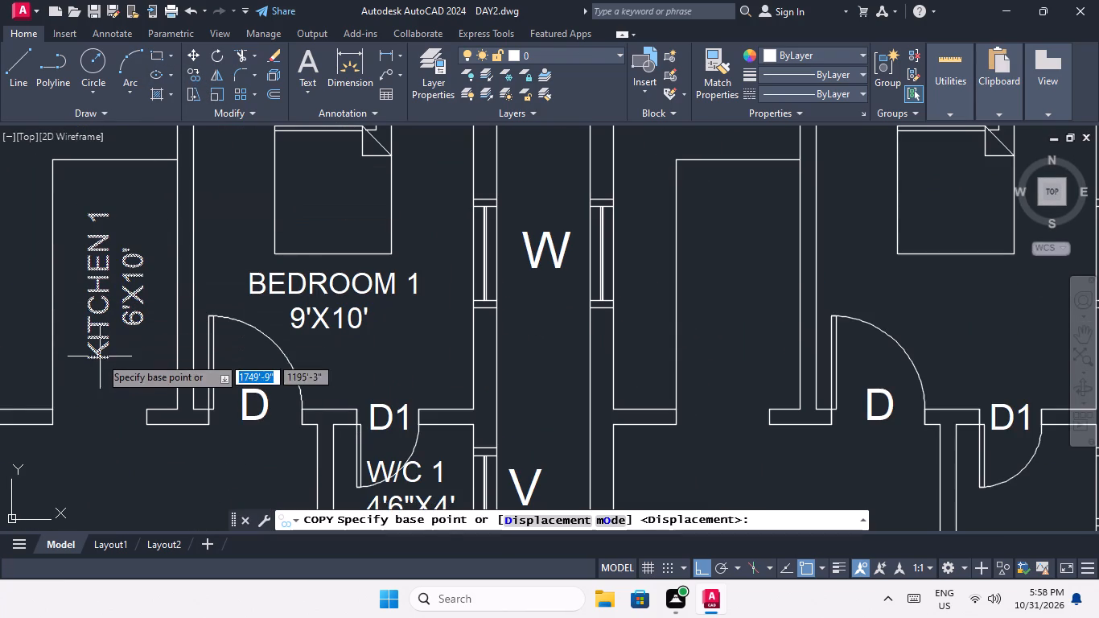
click(104, 356)
scroll(110, 310, down, 3)
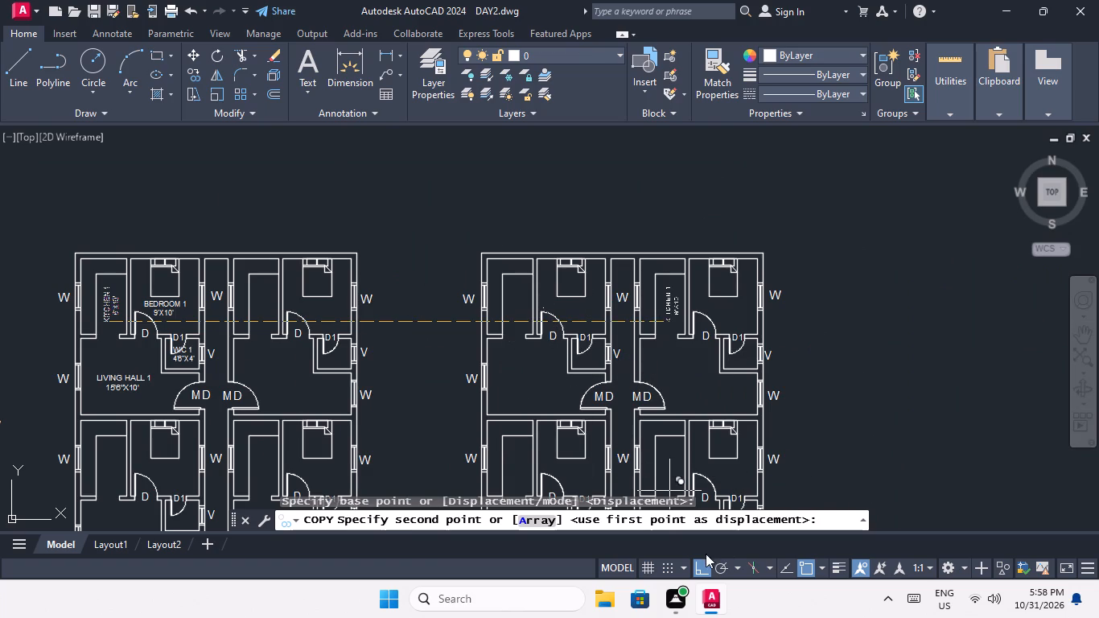
drag(699, 572, 694, 564)
scroll(513, 304, up, 2)
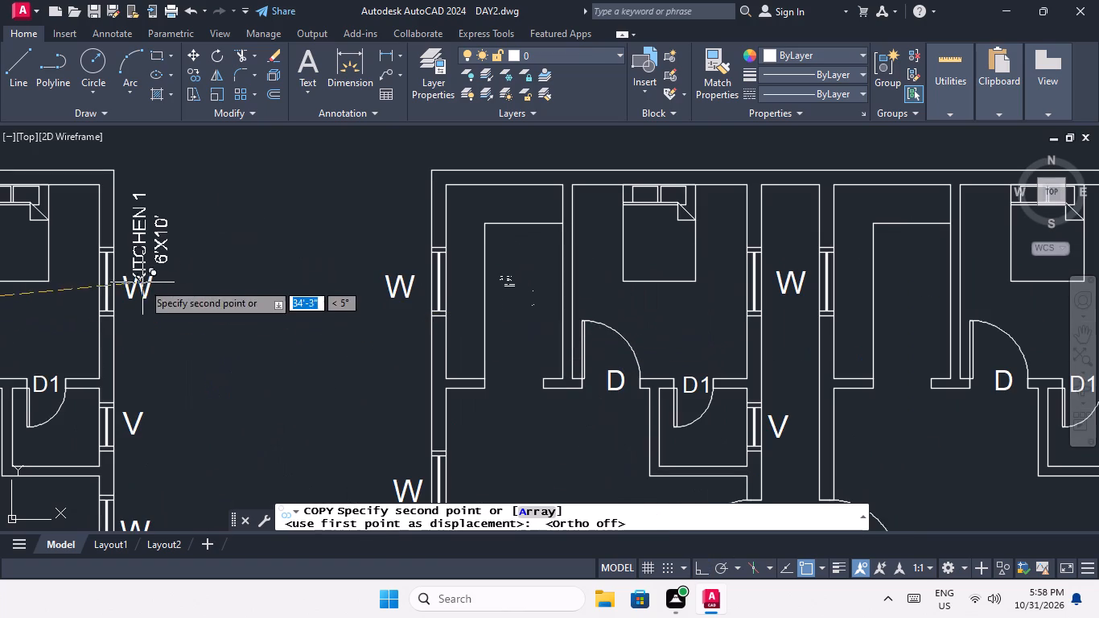
scroll(362, 287, down, 1)
middle_drag(285, 295, 429, 289)
scroll(193, 317, up, 1)
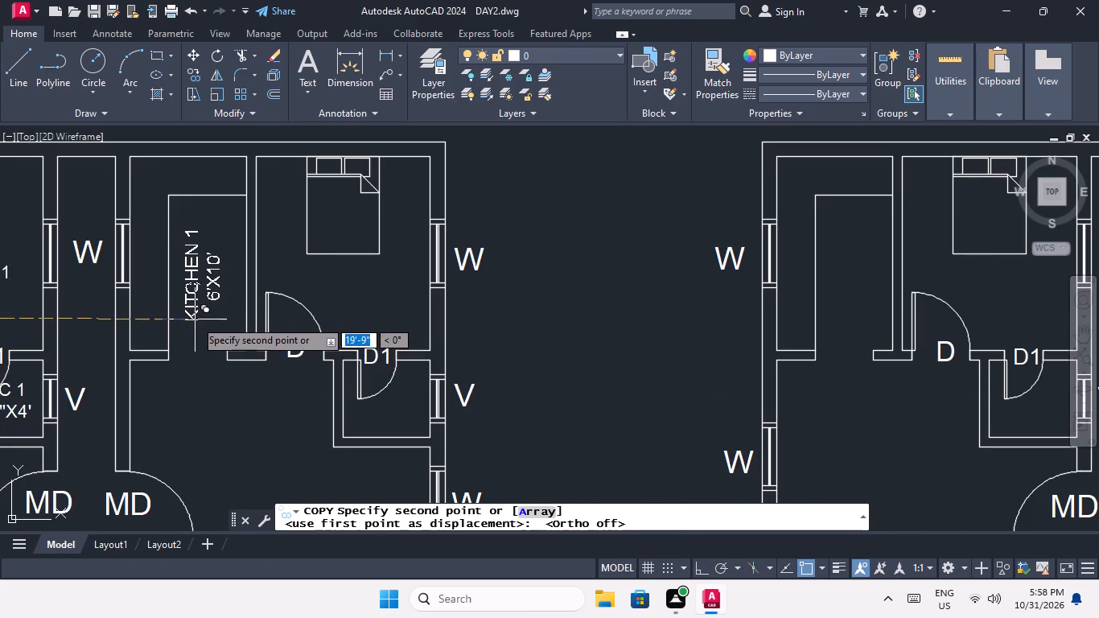
click(195, 319)
Place copies of the KITCHEN 1 label in both kitchens of the upper middle plan's second row of flats.
middle_drag(223, 303, 338, 233)
scroll(316, 262, down, 2)
middle_drag(241, 381, 270, 287)
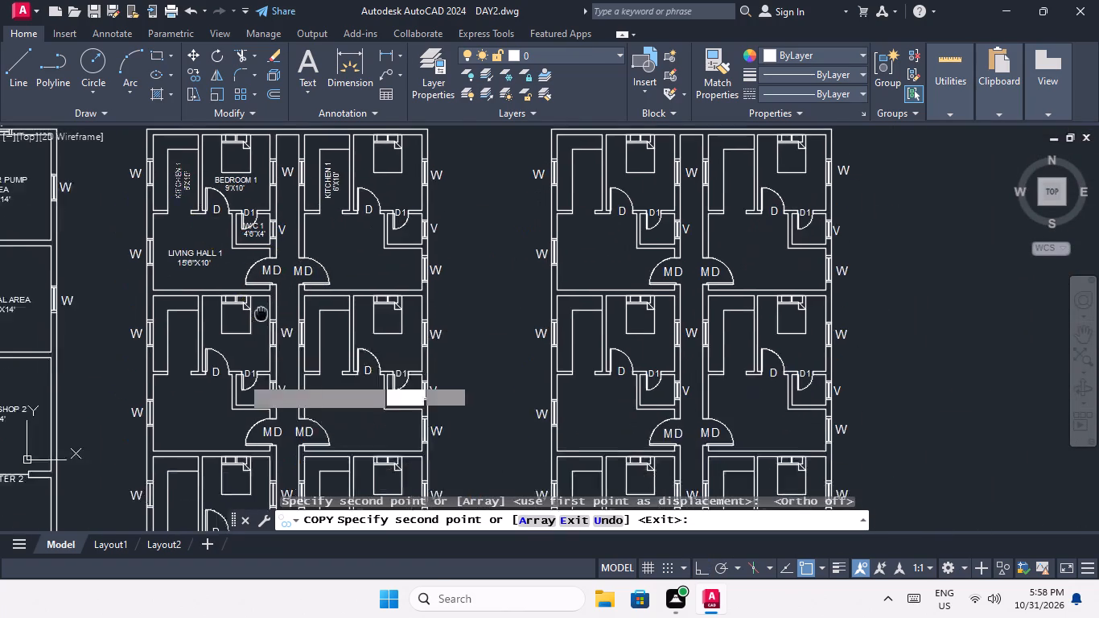
middle_drag(270, 287, 275, 275)
scroll(206, 322, up, 3)
click(167, 295)
scroll(174, 290, down, 2)
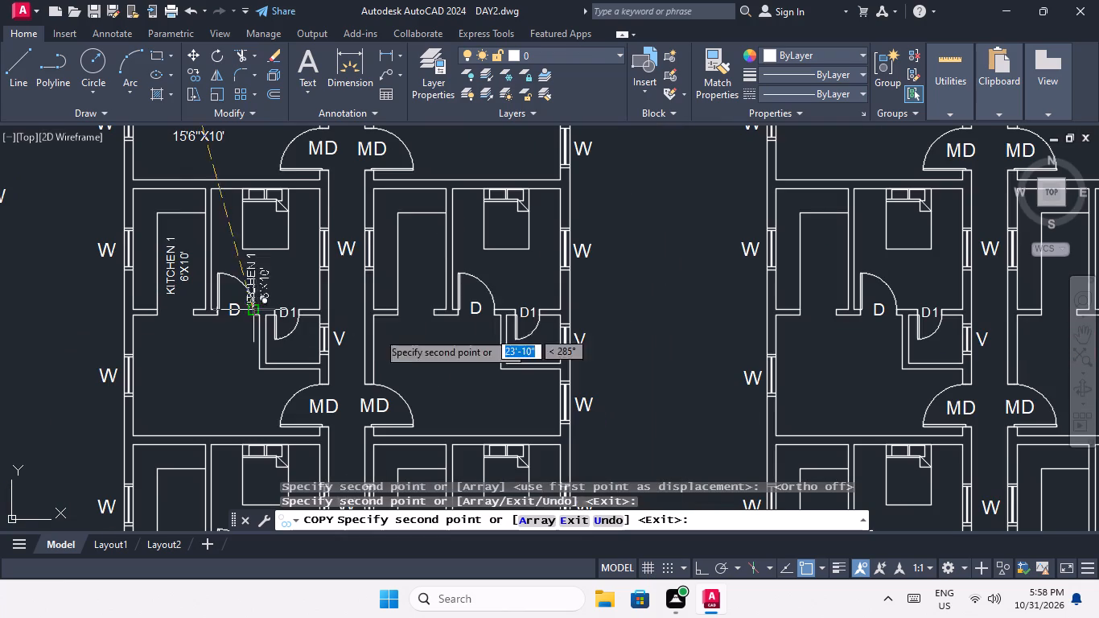
click(417, 289)
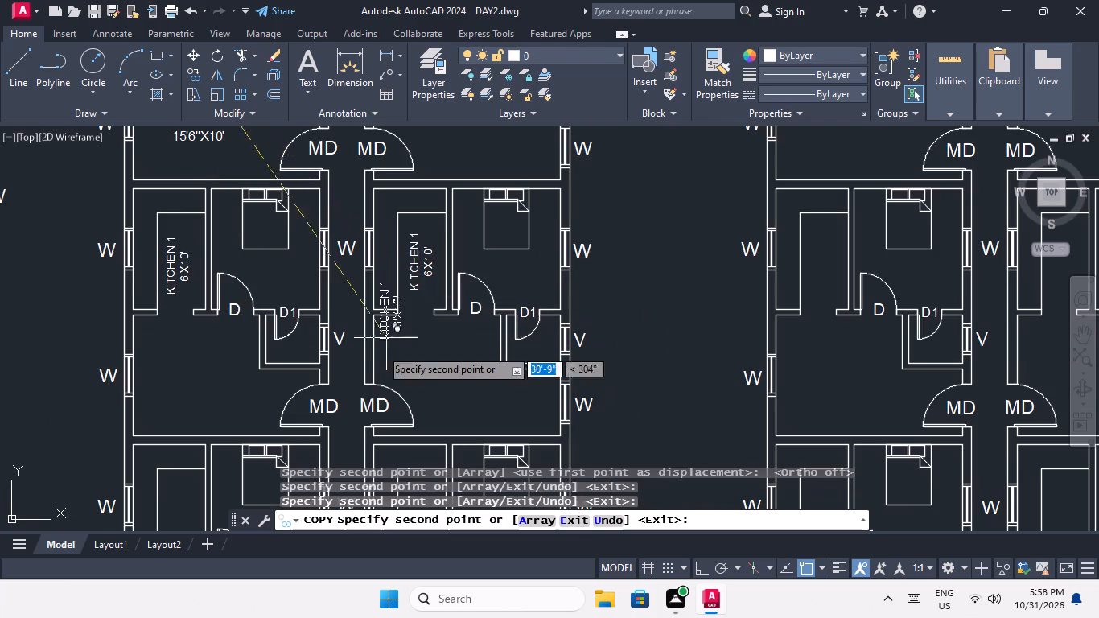
Place copies of the KITCHEN 1 label in the kitchens of the upper middle plan's third and fourth rows of flats.
middle_drag(358, 353, 450, 258)
middle_drag(290, 389, 301, 296)
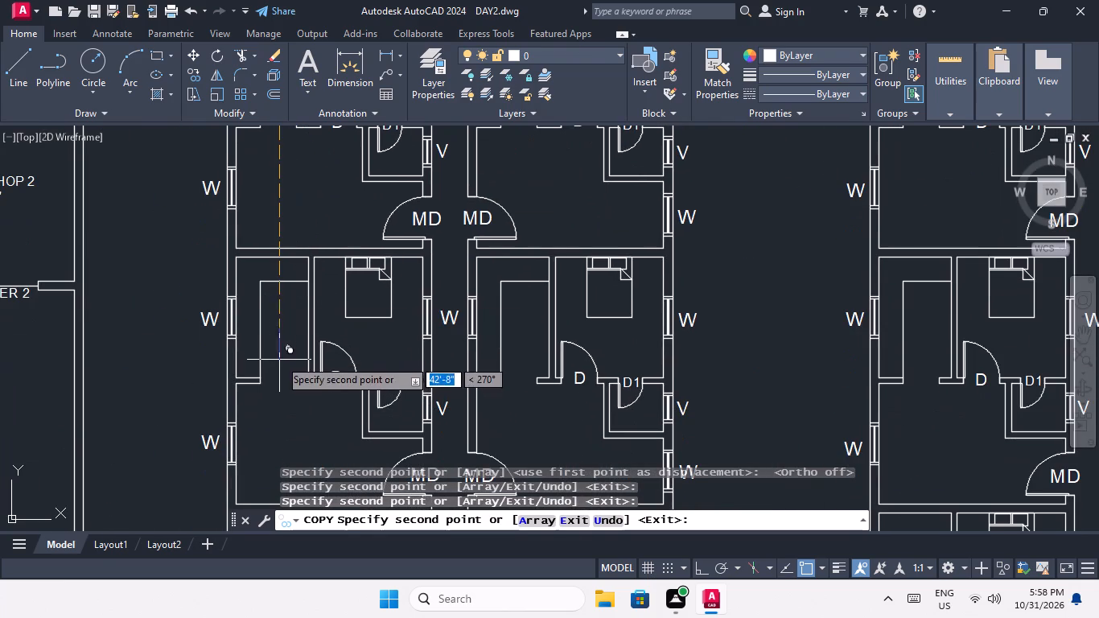
click(279, 359)
click(521, 356)
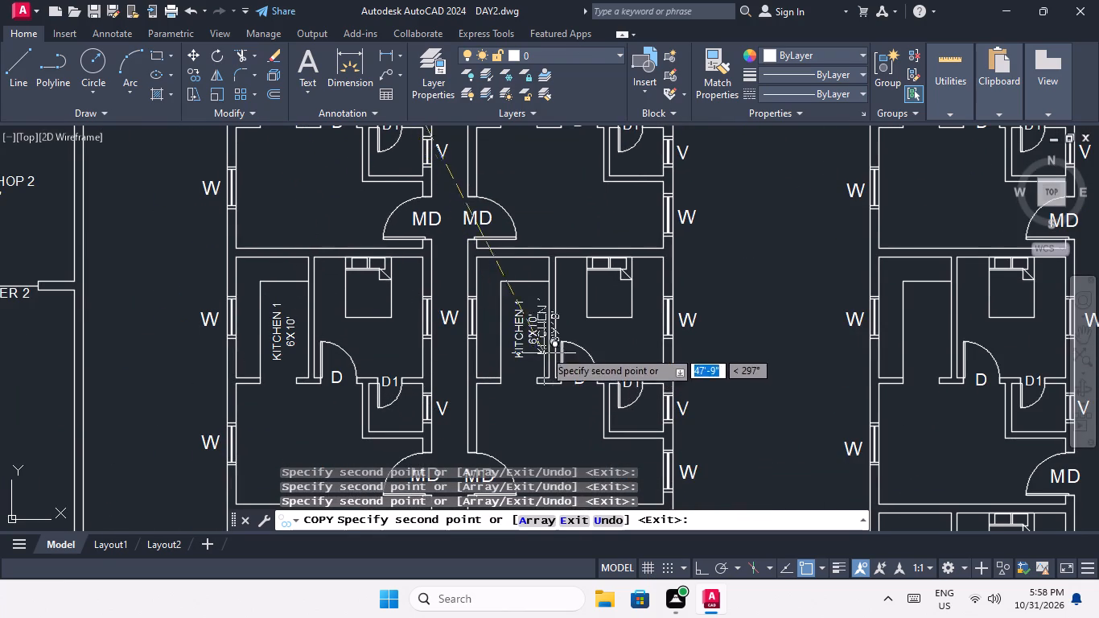
middle_drag(462, 307, 451, 147)
middle_drag(289, 384, 304, 285)
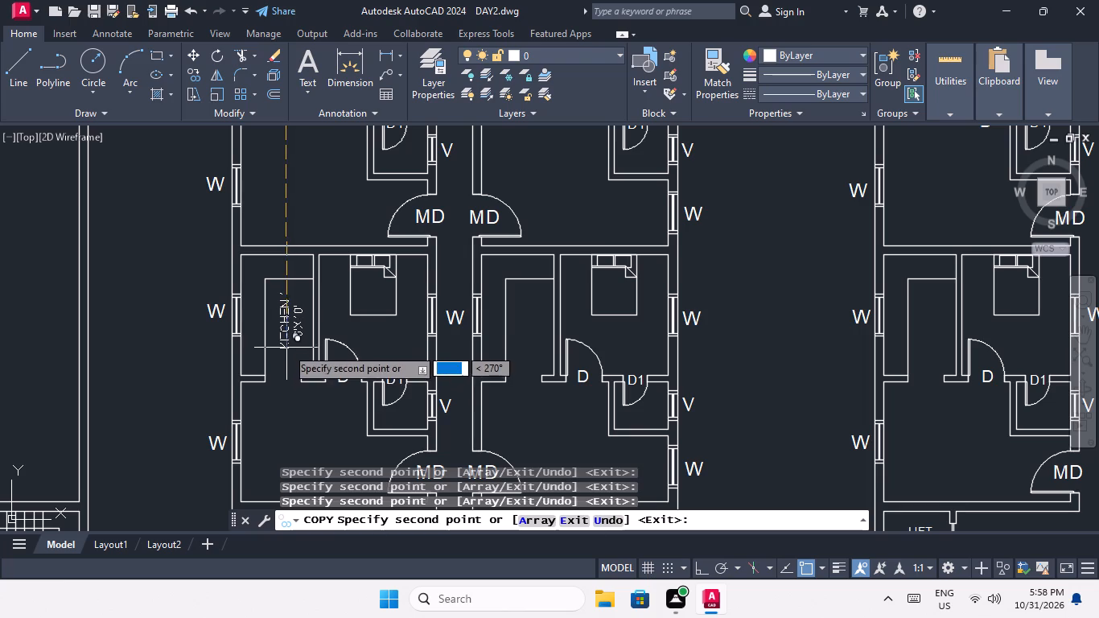
click(285, 349)
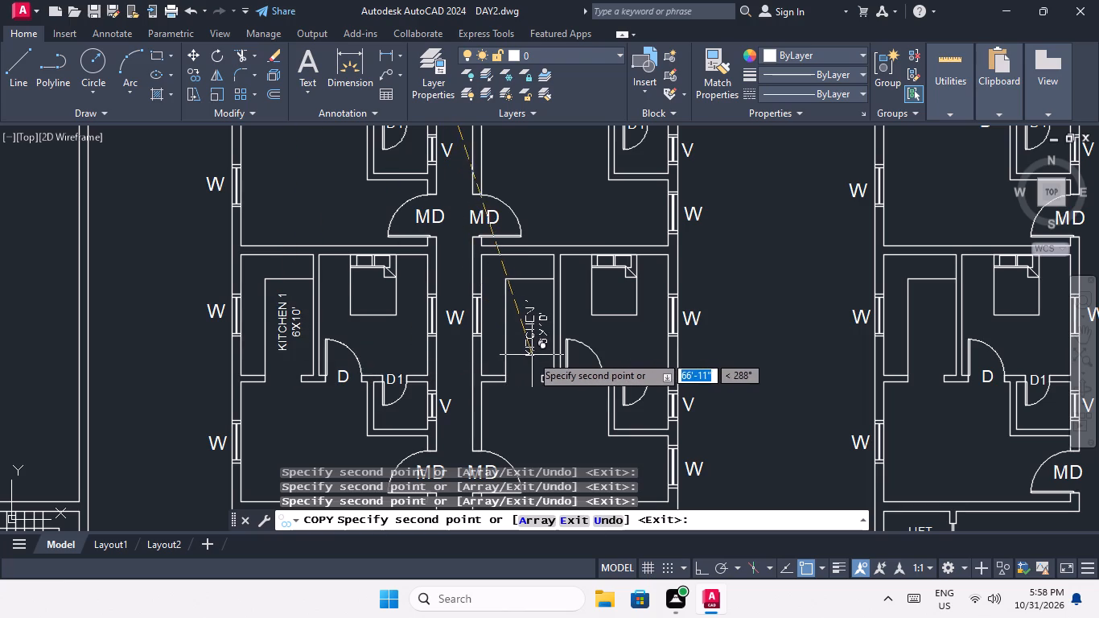
click(527, 352)
Place copies of the KITCHEN 1 label in the kitchens of the upper east plan's two southernmost rows of flats.
scroll(495, 266, down, 2)
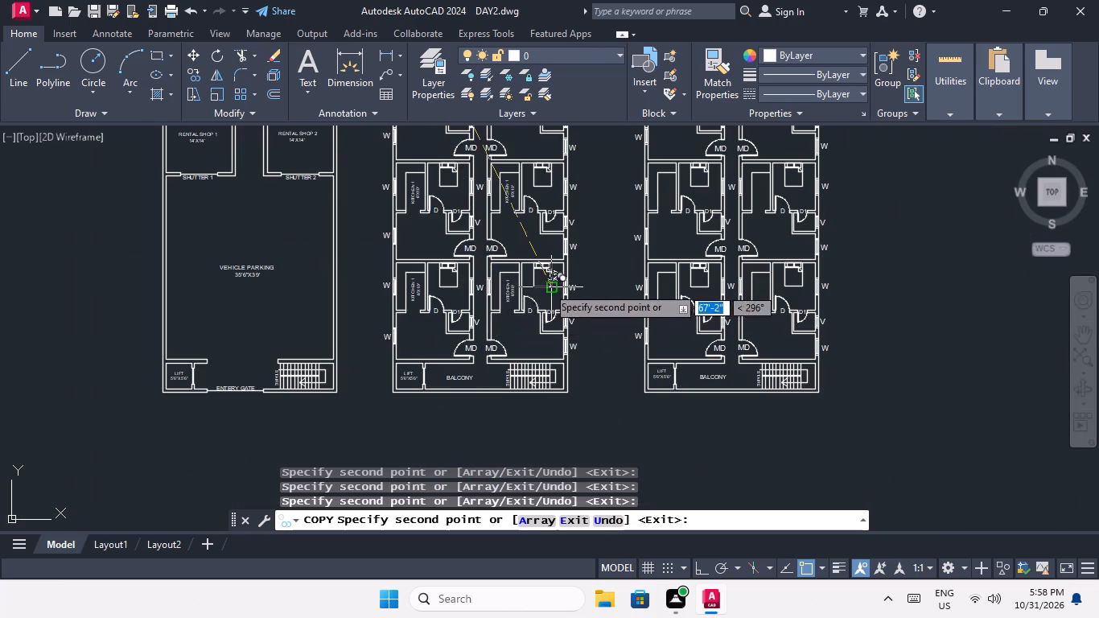
middle_drag(547, 286, 173, 356)
scroll(291, 368, up, 2)
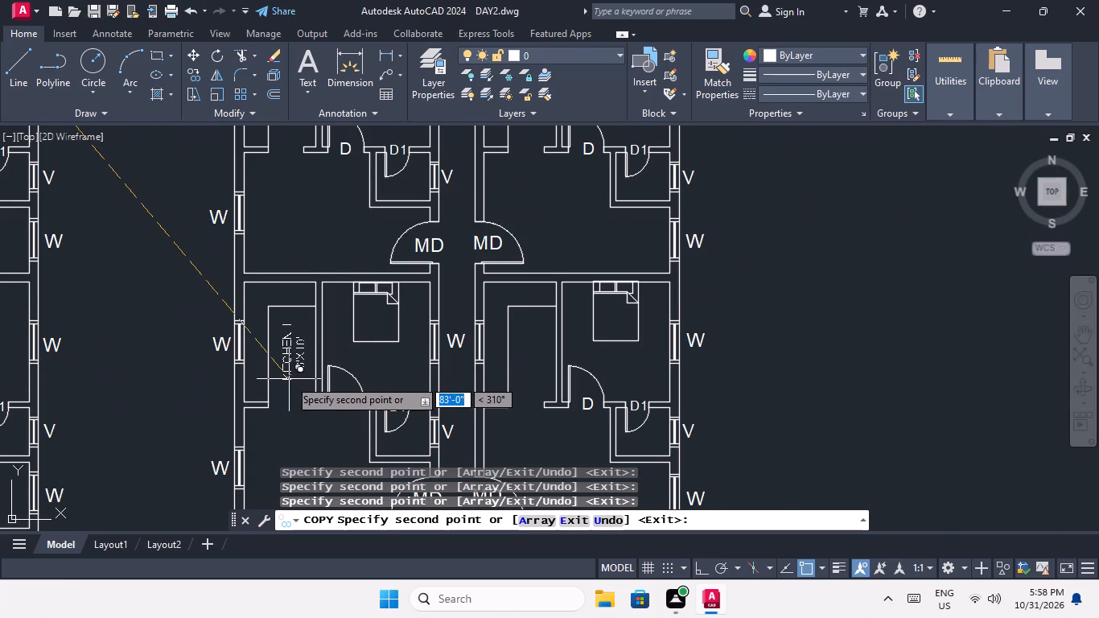
click(289, 379)
click(526, 378)
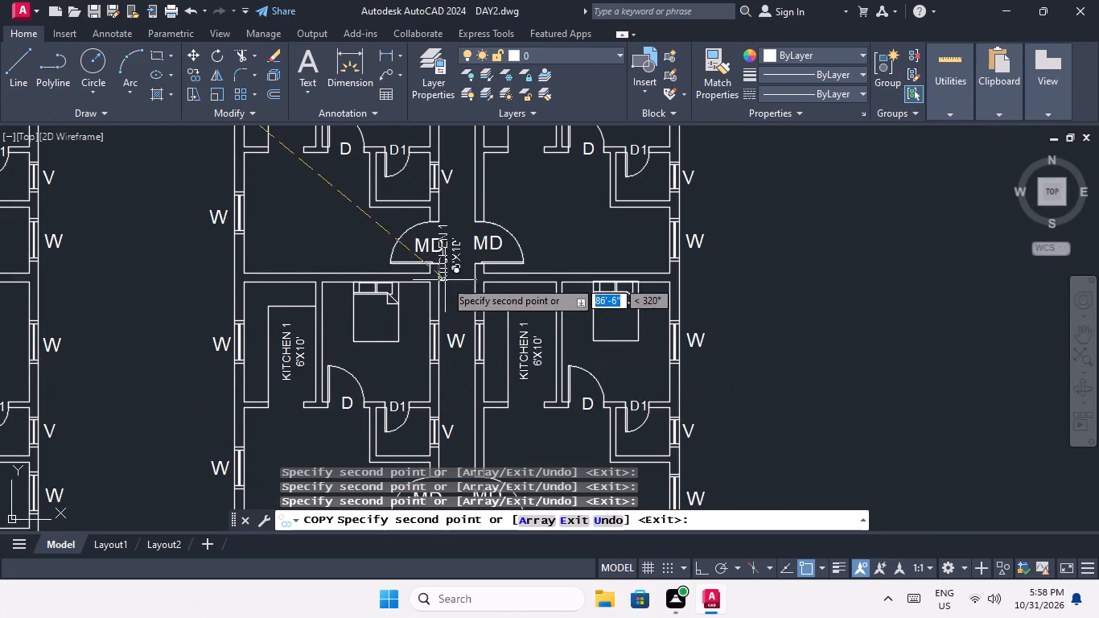
middle_drag(445, 281, 395, 448)
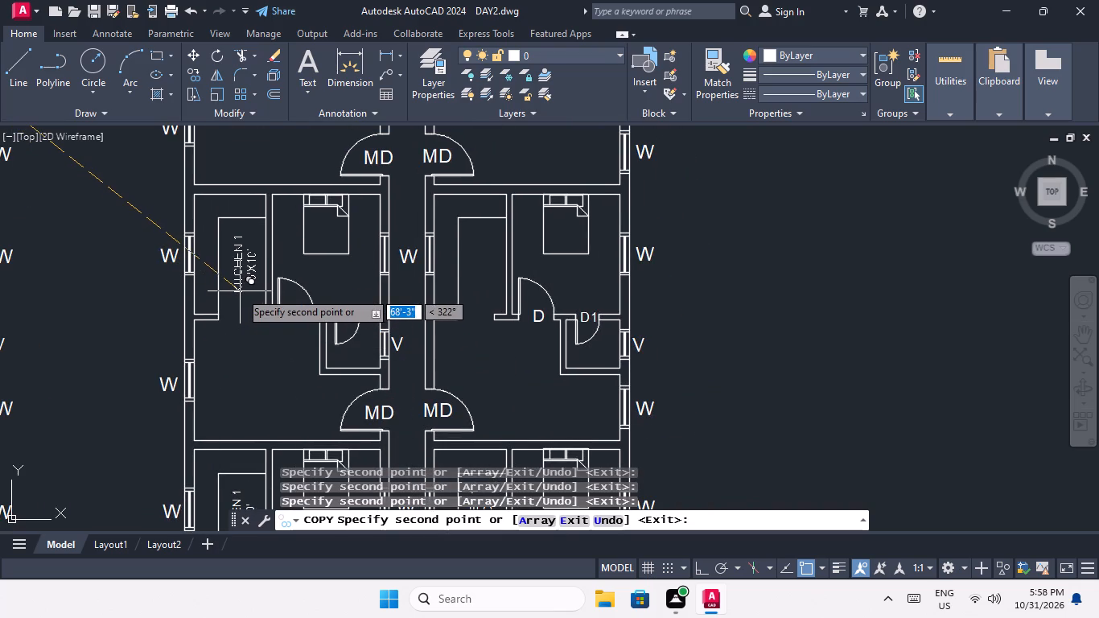
click(239, 290)
click(475, 292)
Place copies of the KITCHEN 1 label in the kitchens of the upper east plan's two northernmost rows of flats.
middle_drag(484, 282, 459, 429)
middle_drag(452, 264, 439, 369)
click(438, 286)
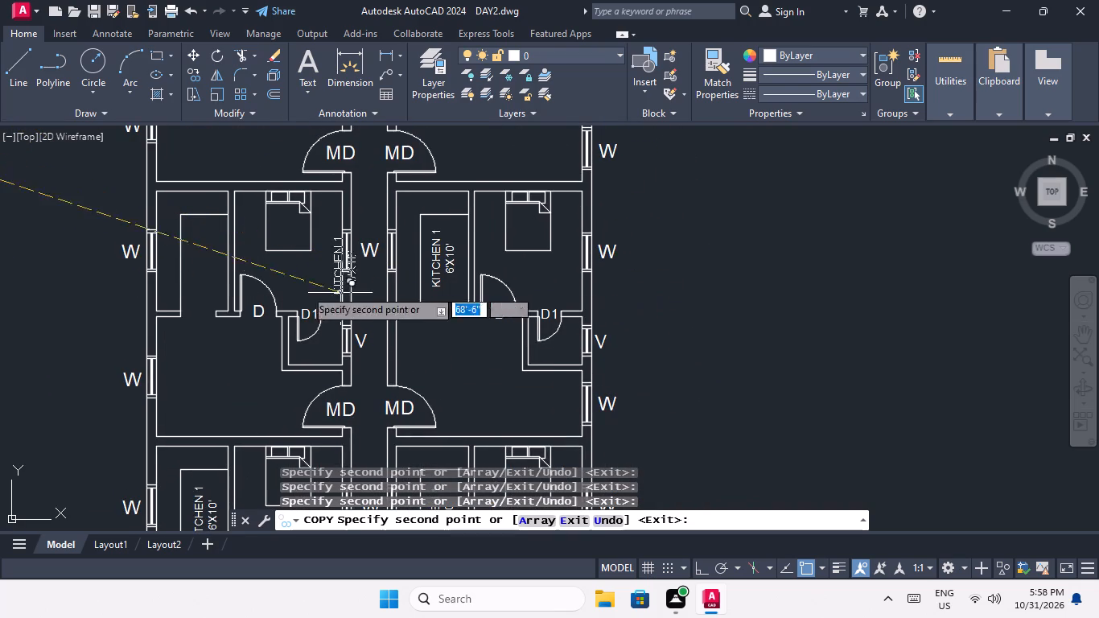
click(200, 279)
scroll(232, 260, down, 2)
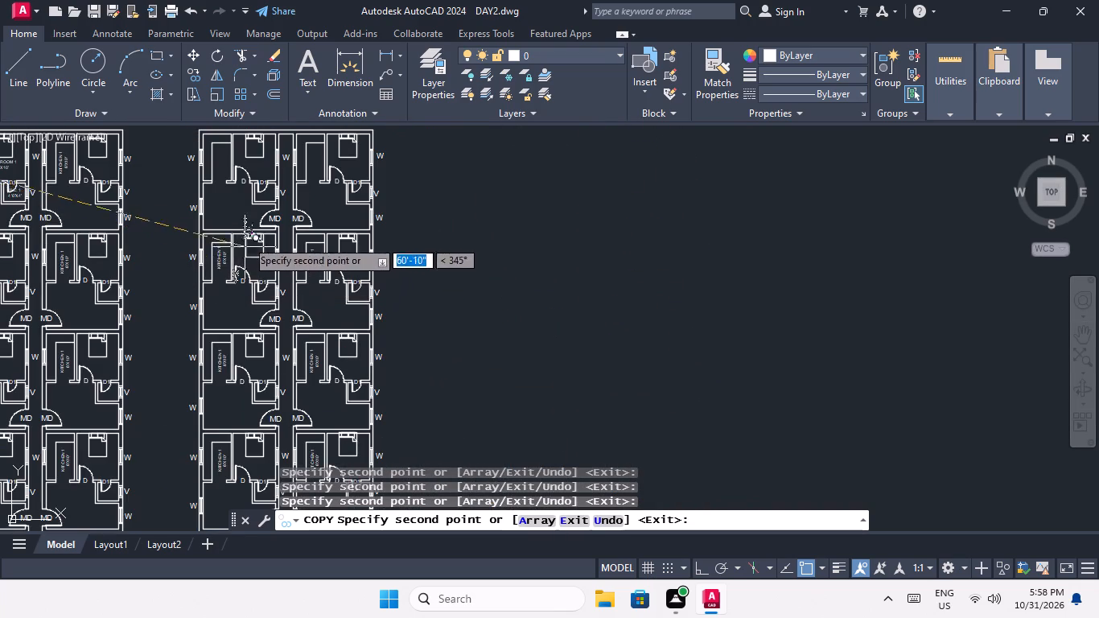
middle_drag(220, 307, 196, 468)
scroll(200, 336, up, 3)
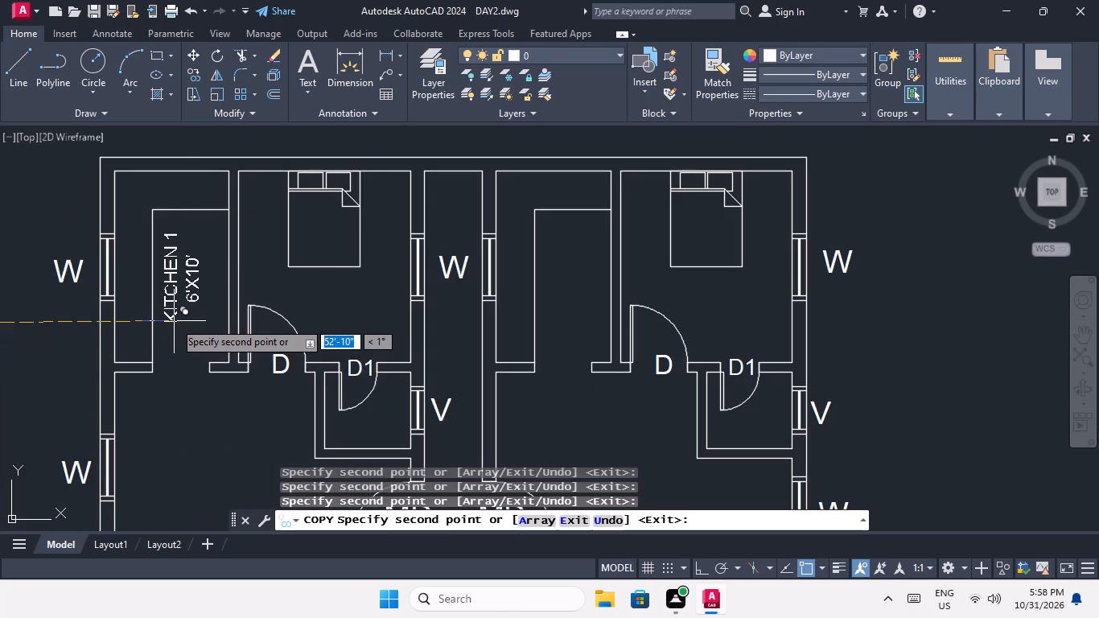
click(180, 326)
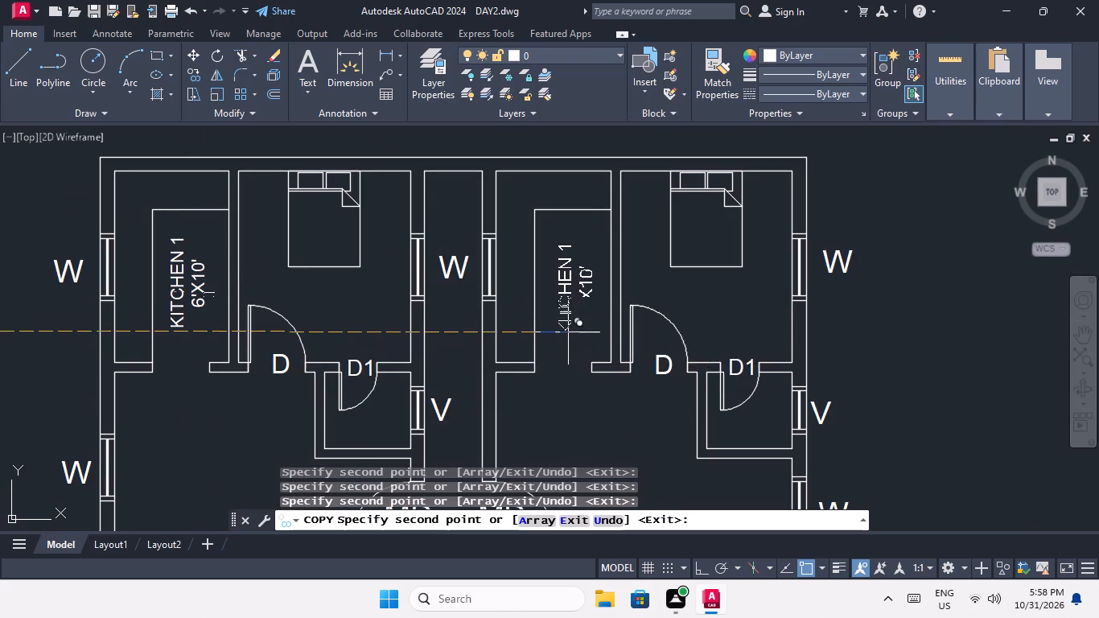
click(568, 332)
Place copies of the KITCHEN 1 label in both kitchens of the lower west plan's northernmost row of flats.
scroll(587, 297, down, 3)
middle_drag(456, 373, 667, 237)
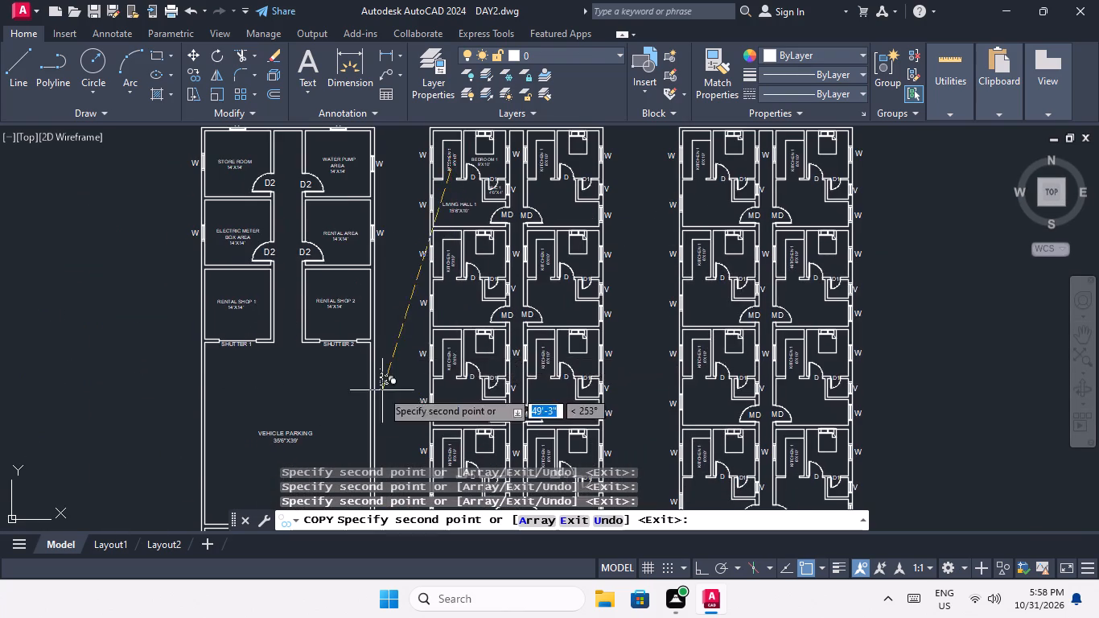
middle_drag(381, 390, 381, 208)
scroll(381, 208, down, 1)
scroll(399, 351, down, 1)
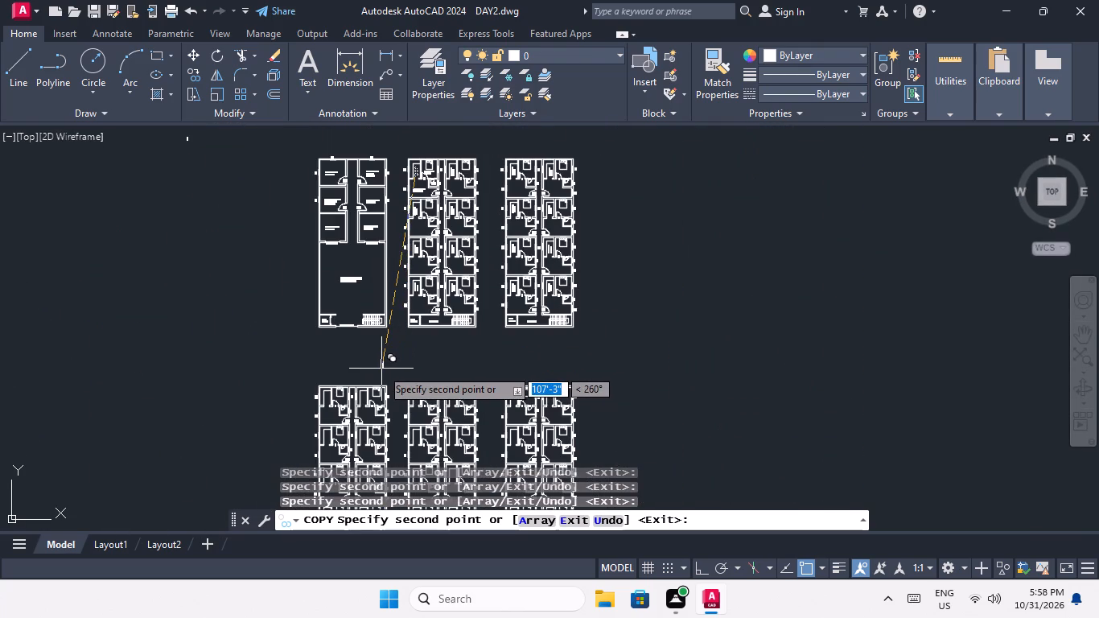
middle_drag(424, 346, 443, 179)
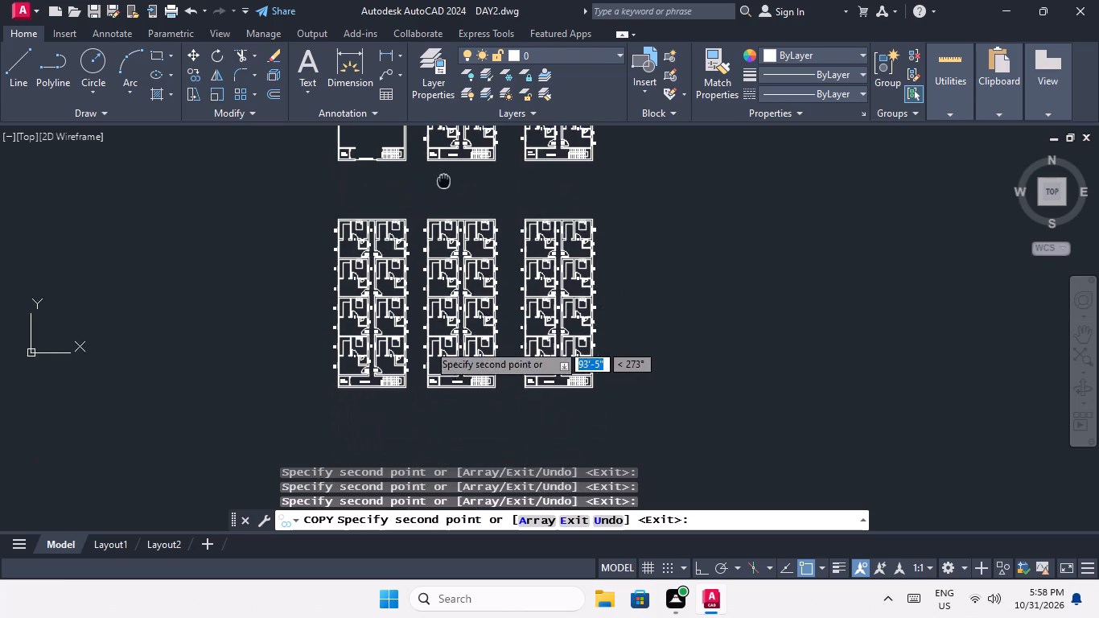
scroll(359, 251, up, 3)
middle_drag(356, 253, 350, 408)
scroll(316, 335, up, 3)
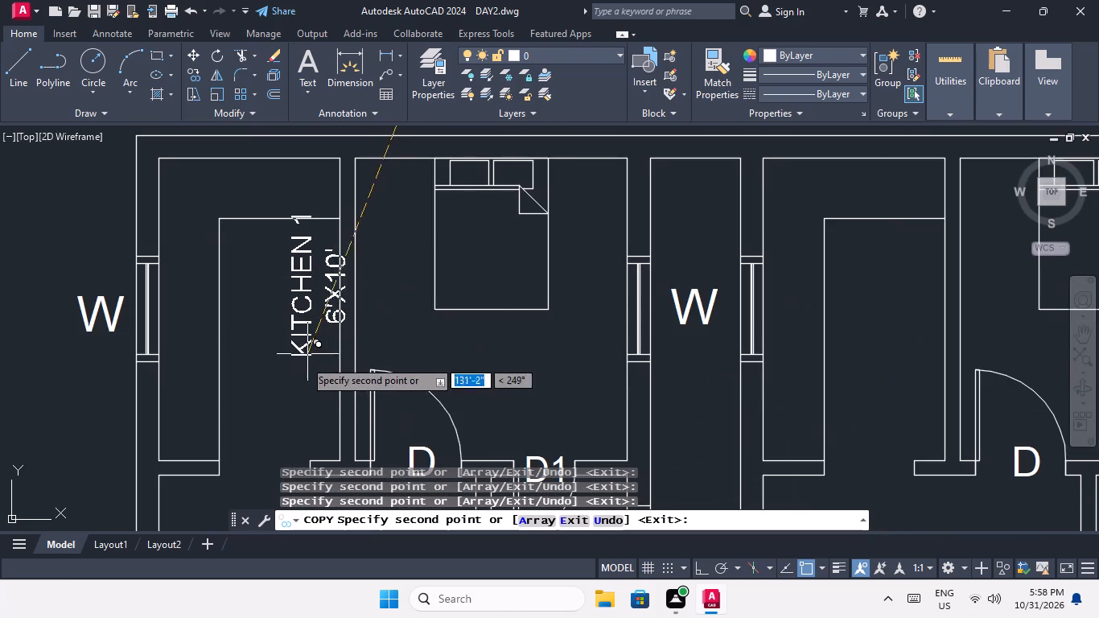
click(271, 409)
scroll(292, 317, down, 2)
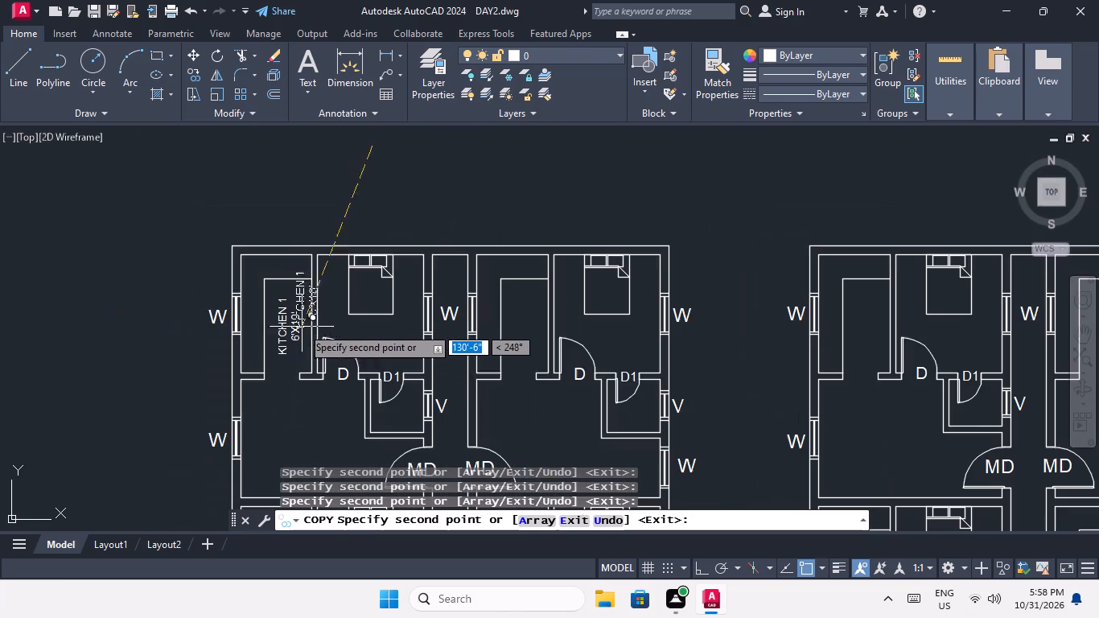
scroll(525, 348, up, 1)
click(518, 354)
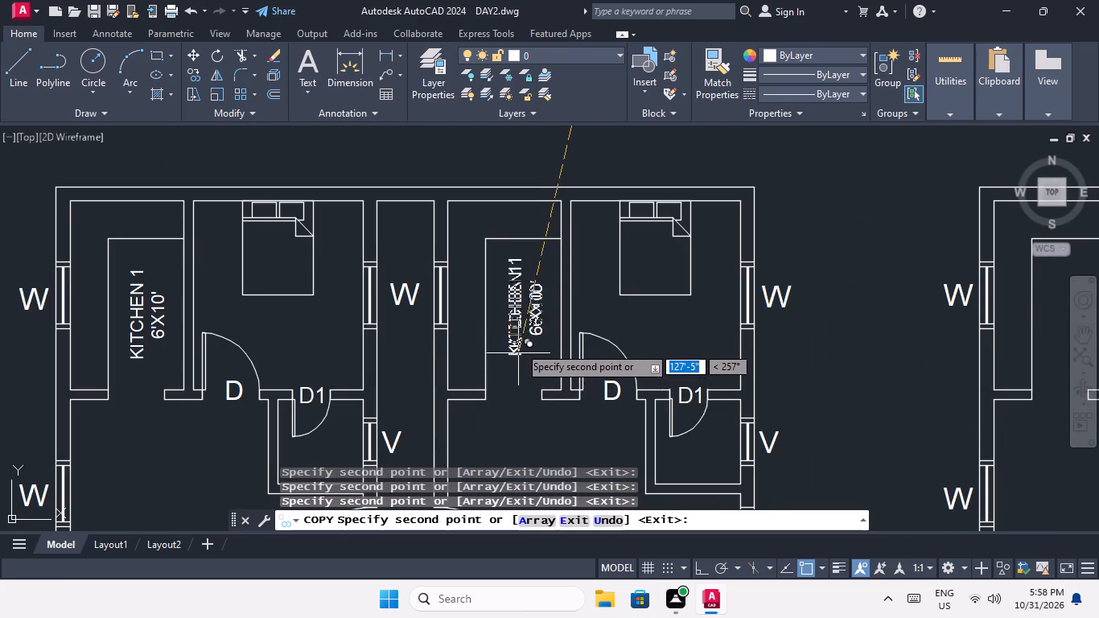
Place copies of the KITCHEN 1 label in both kitchens of the lower west plan's second row of flats from the north.
scroll(519, 332, down, 2)
middle_drag(517, 380, 529, 265)
scroll(388, 394, up, 2)
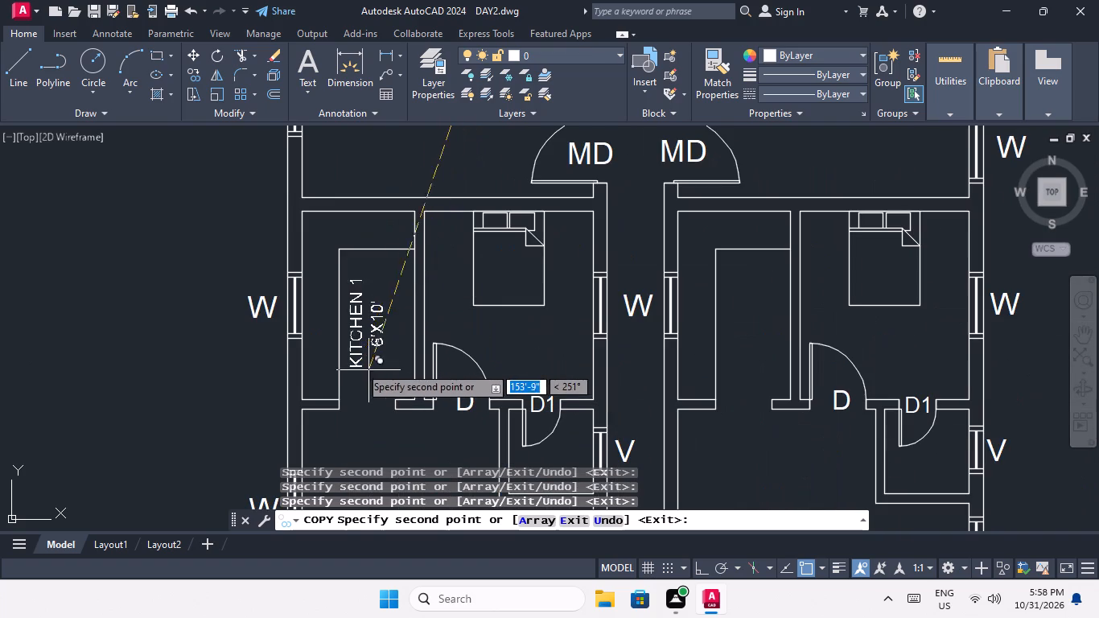
click(368, 365)
scroll(373, 348, down, 2)
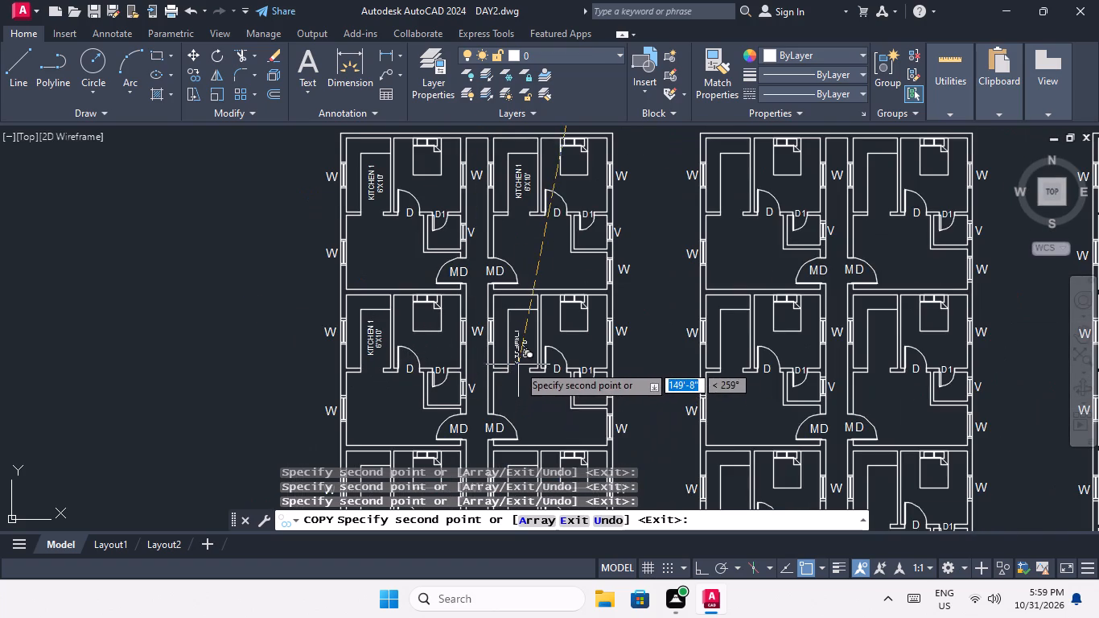
scroll(521, 360, up, 2)
click(516, 348)
Place copies of the KITCHEN 1 label in both kitchens of the lower west plan's third row of flats from the north.
scroll(509, 327, down, 2)
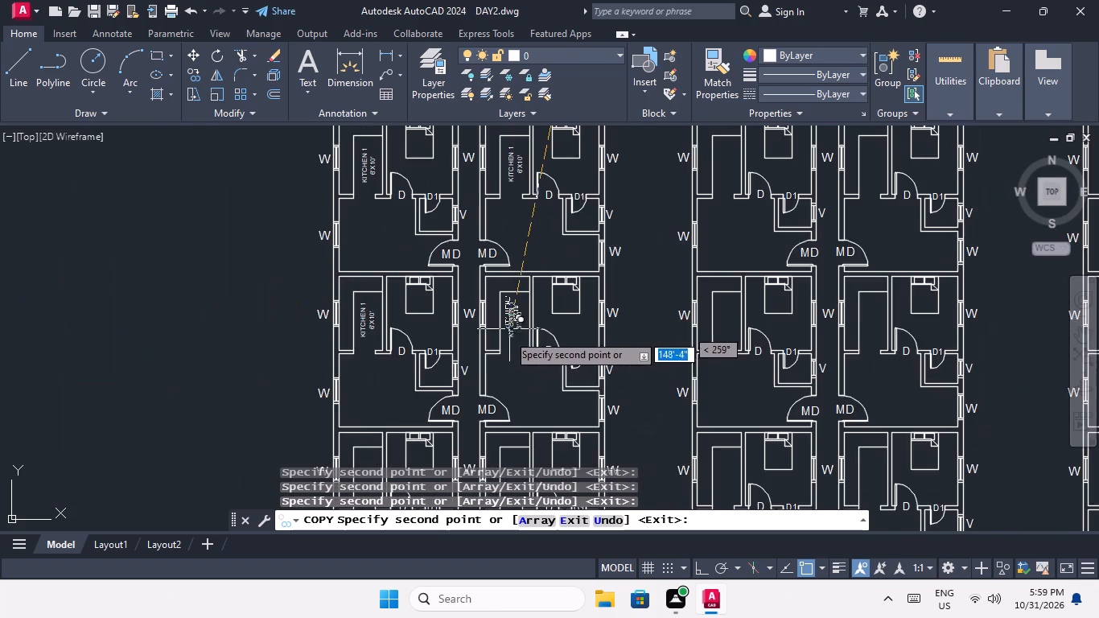
middle_drag(498, 365, 476, 266)
scroll(349, 401, up, 2)
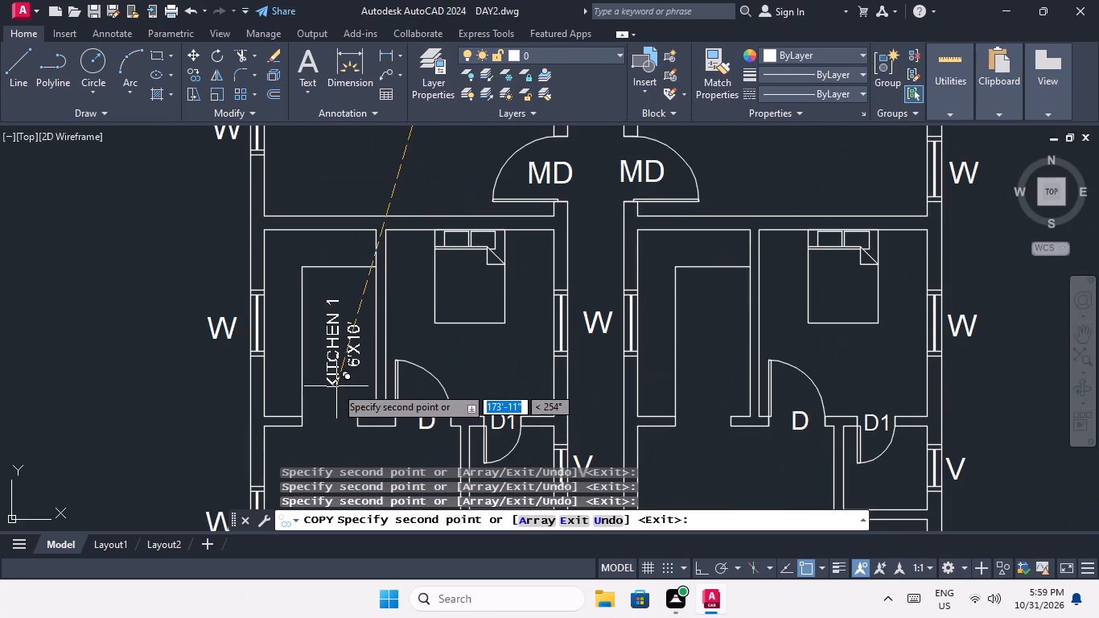
click(333, 388)
scroll(347, 352, down, 2)
scroll(492, 369, up, 2)
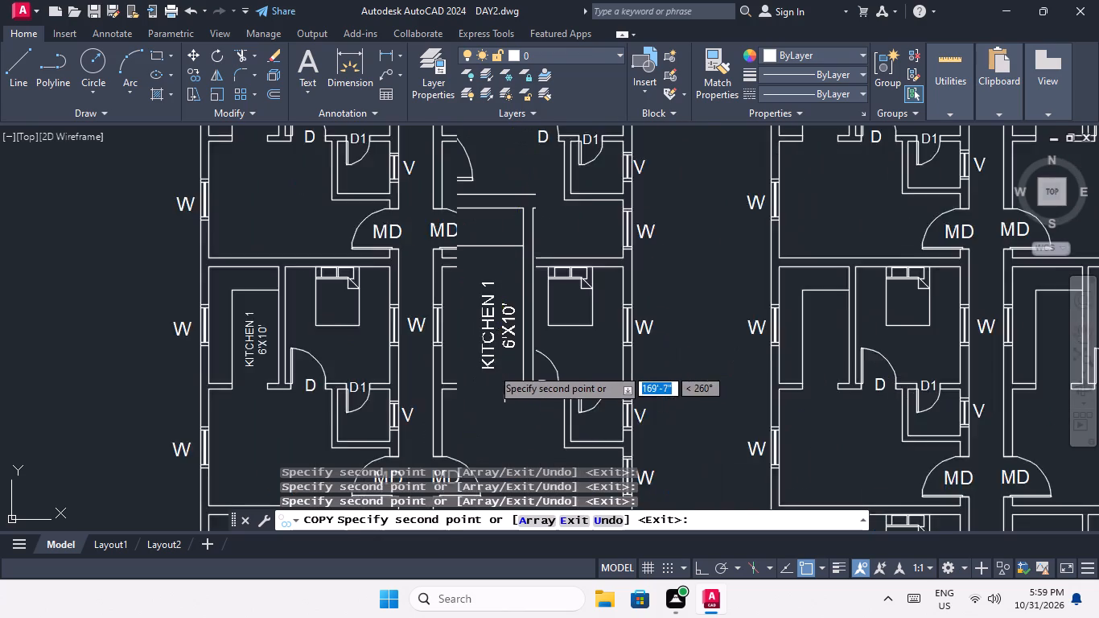
click(480, 360)
Place copies of the KITCHEN 1 label in both kitchens of the lower west plan's southernmost row, beside the balcony.
scroll(474, 297, down, 2)
middle_drag(473, 342, 473, 323)
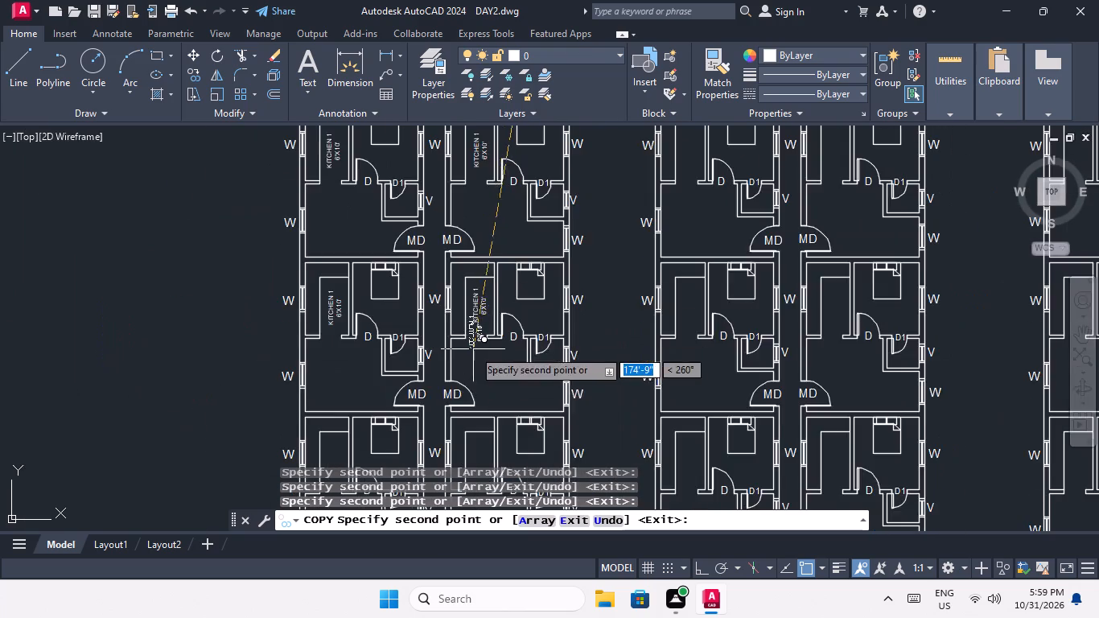
middle_drag(473, 323, 472, 243)
scroll(342, 389, up, 2)
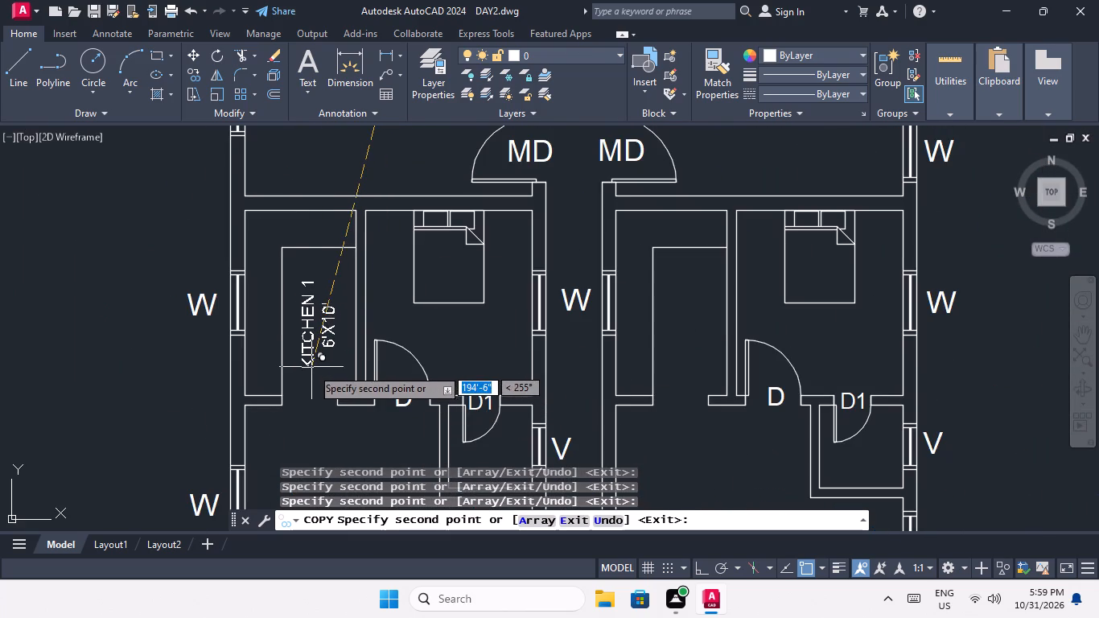
click(312, 370)
scroll(320, 345, down, 2)
scroll(470, 360, up, 3)
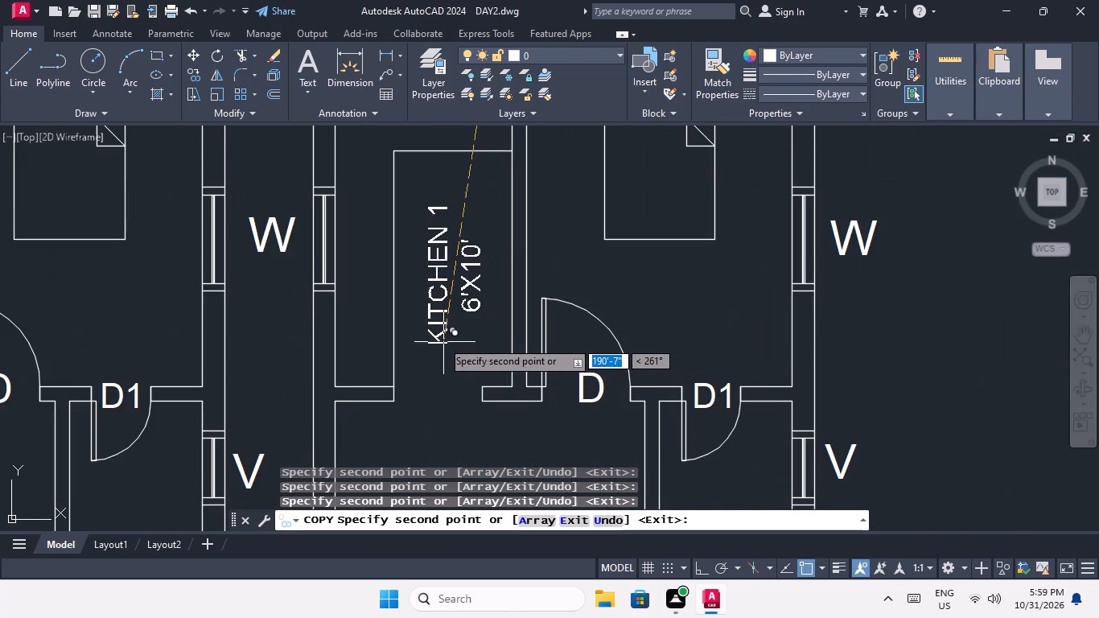
click(443, 339)
Place copies of the KITCHEN 1 label in both kitchens of the lower middle plan's southernmost row of flats.
scroll(449, 323, down, 3)
middle_drag(450, 344, 434, 311)
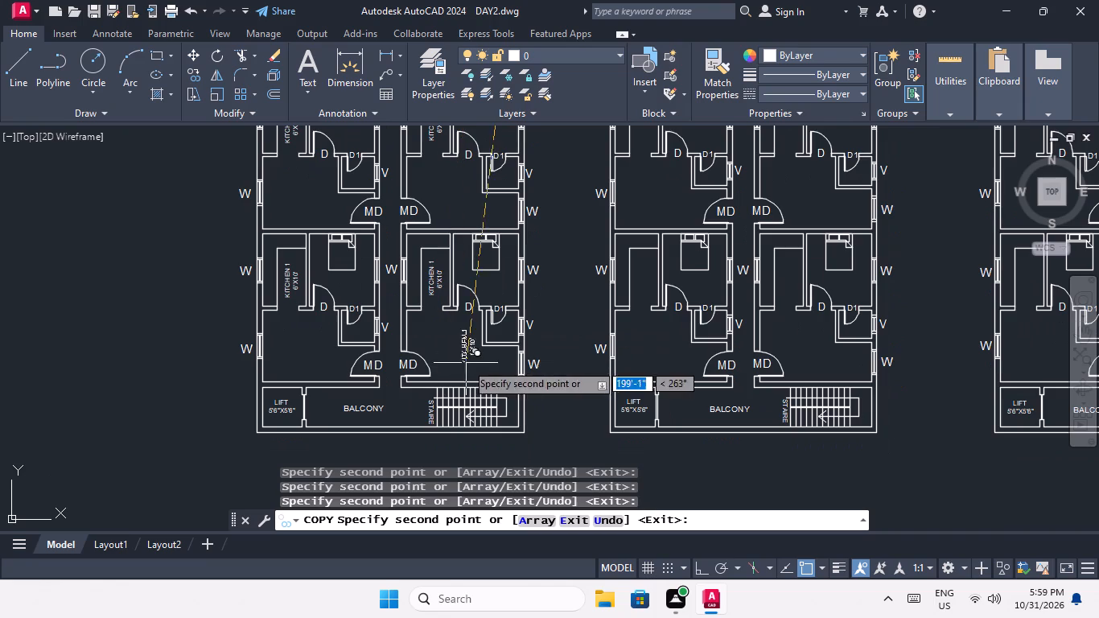
scroll(652, 295, up, 2)
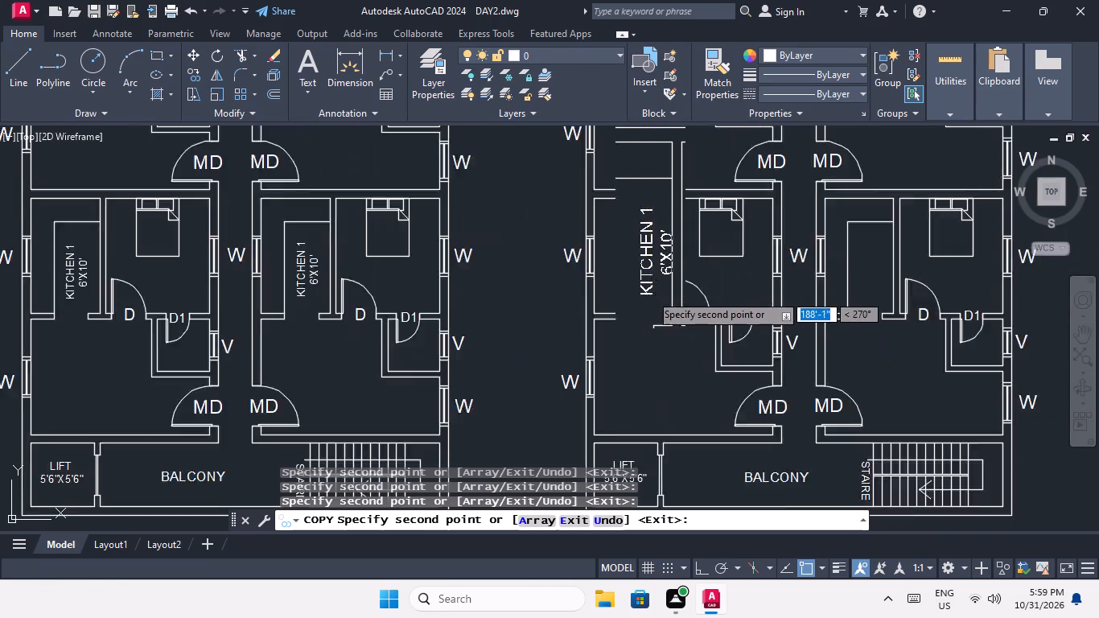
click(630, 290)
scroll(644, 222, down, 2)
middle_drag(648, 223, 365, 223)
scroll(495, 228, up, 2)
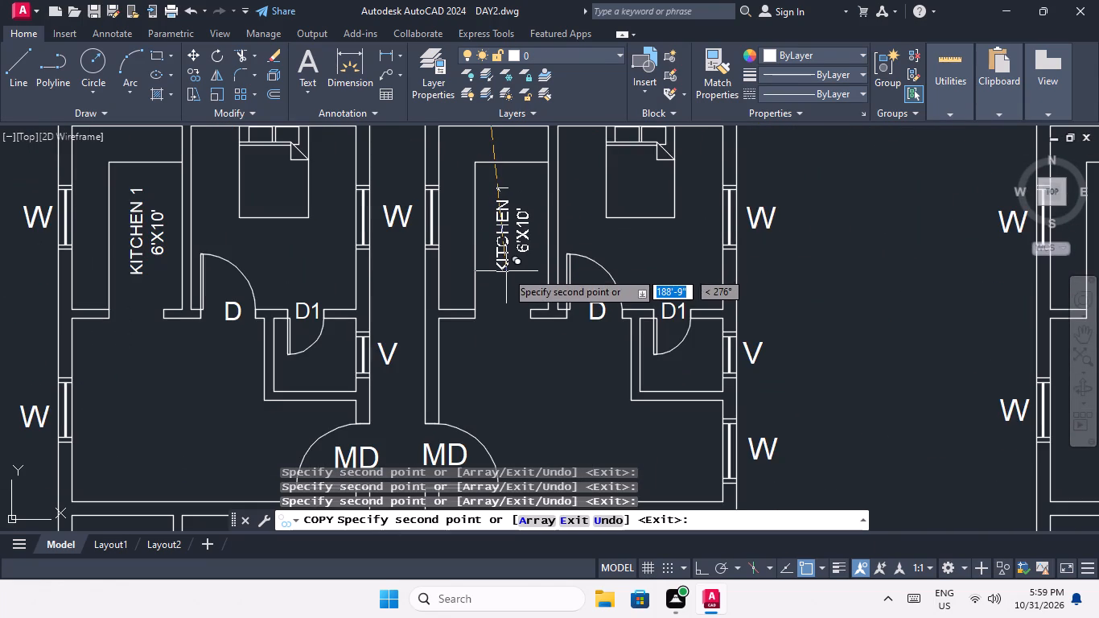
click(506, 273)
Place copies of the KITCHEN 1 label in both kitchens of the lower middle plan's third row of flats from the north.
scroll(513, 229, down, 2)
middle_drag(516, 229, 521, 364)
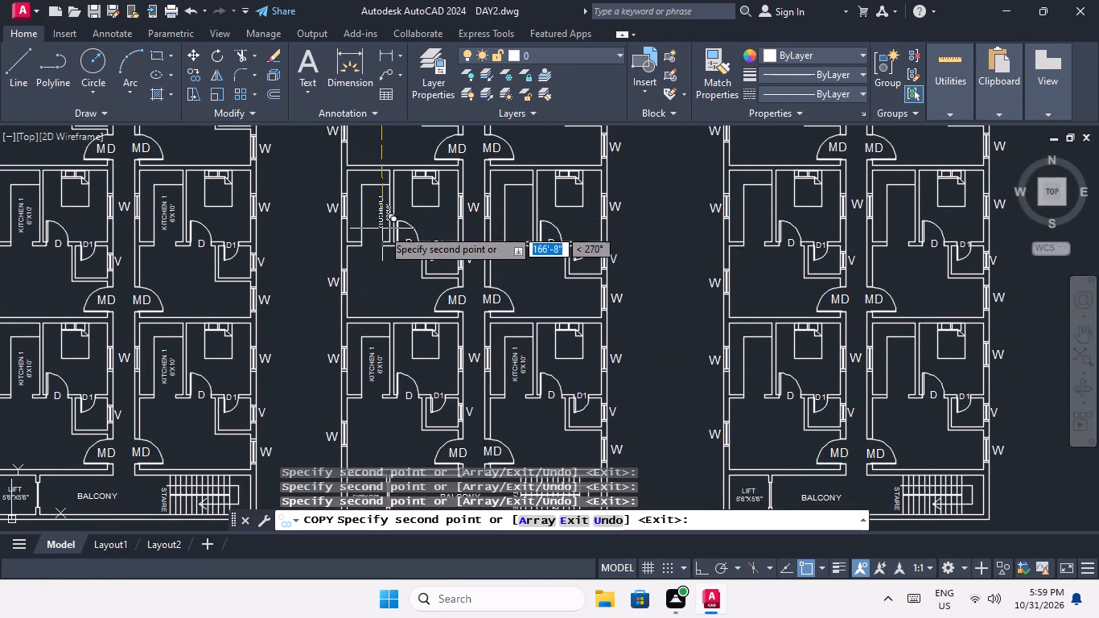
scroll(377, 226, up, 2)
click(368, 219)
scroll(380, 204, down, 3)
middle_drag(480, 239, 391, 307)
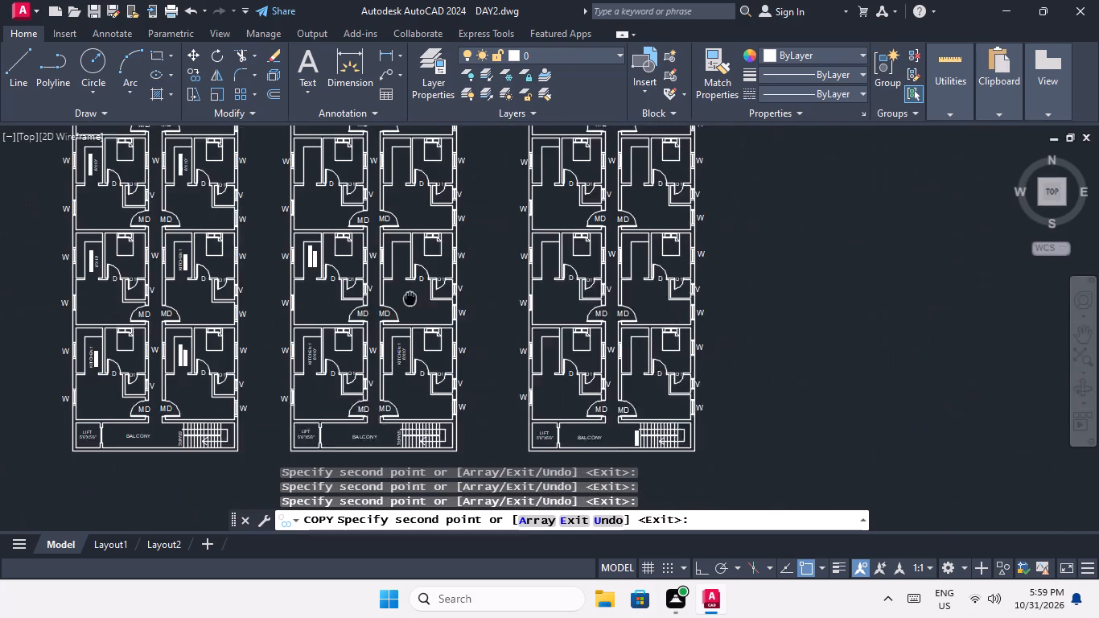
middle_drag(391, 307, 385, 311)
scroll(380, 284, up, 3)
click(359, 276)
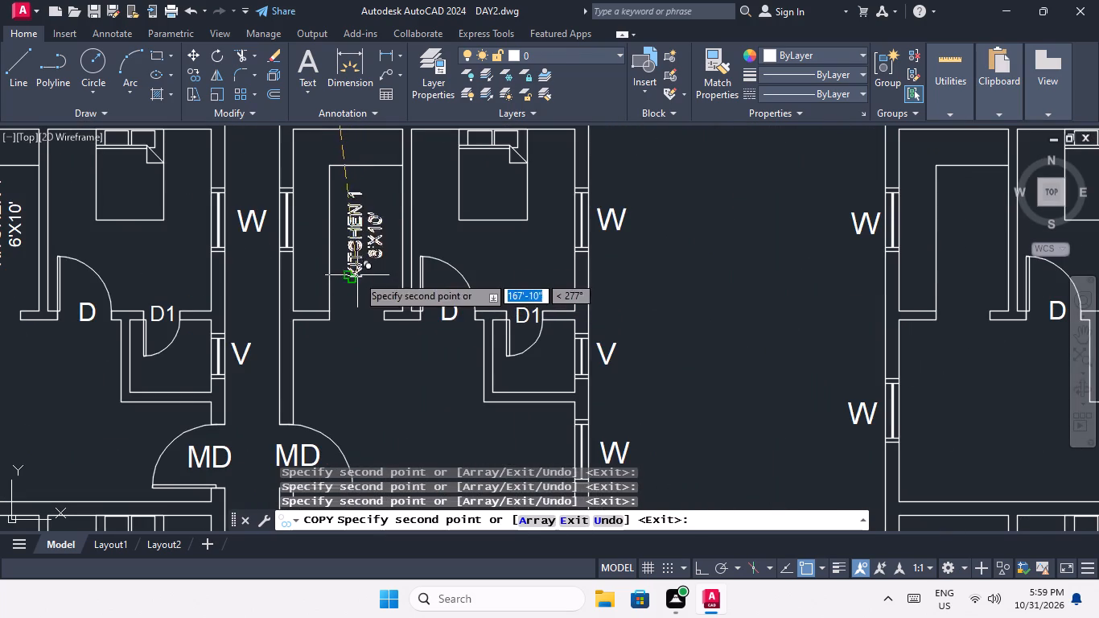
Place copies of the KITCHEN 1 label in both kitchens of the lower middle plan's second row of flats from the north.
scroll(364, 255, down, 2)
middle_drag(373, 262, 403, 368)
scroll(399, 214, up, 2)
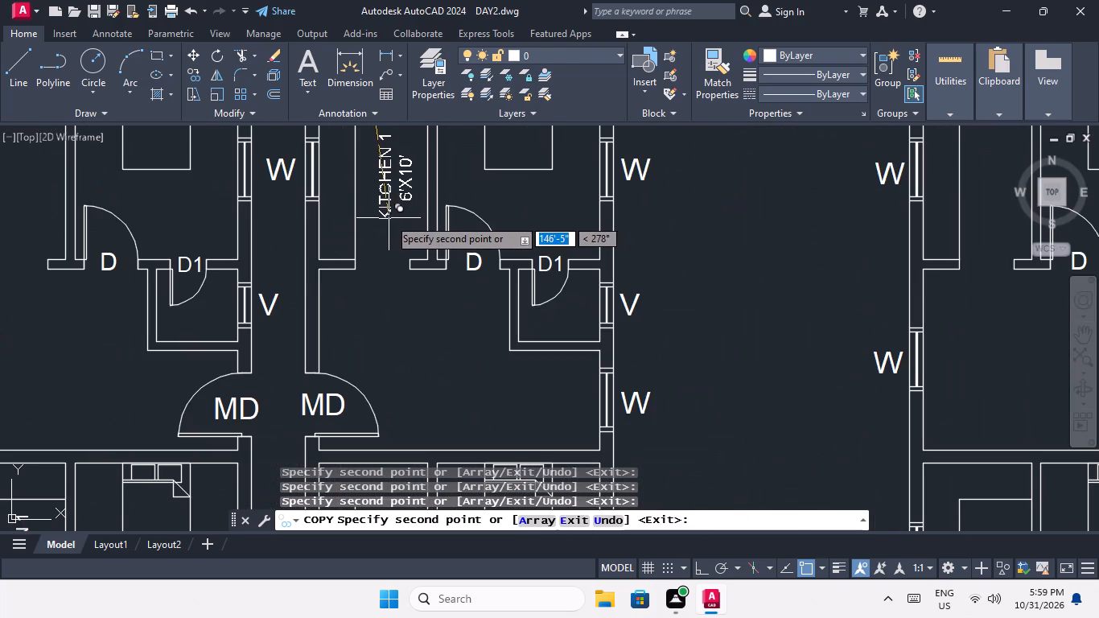
click(386, 216)
scroll(386, 217, down, 1)
middle_drag(386, 217, 424, 331)
scroll(199, 325, up, 2)
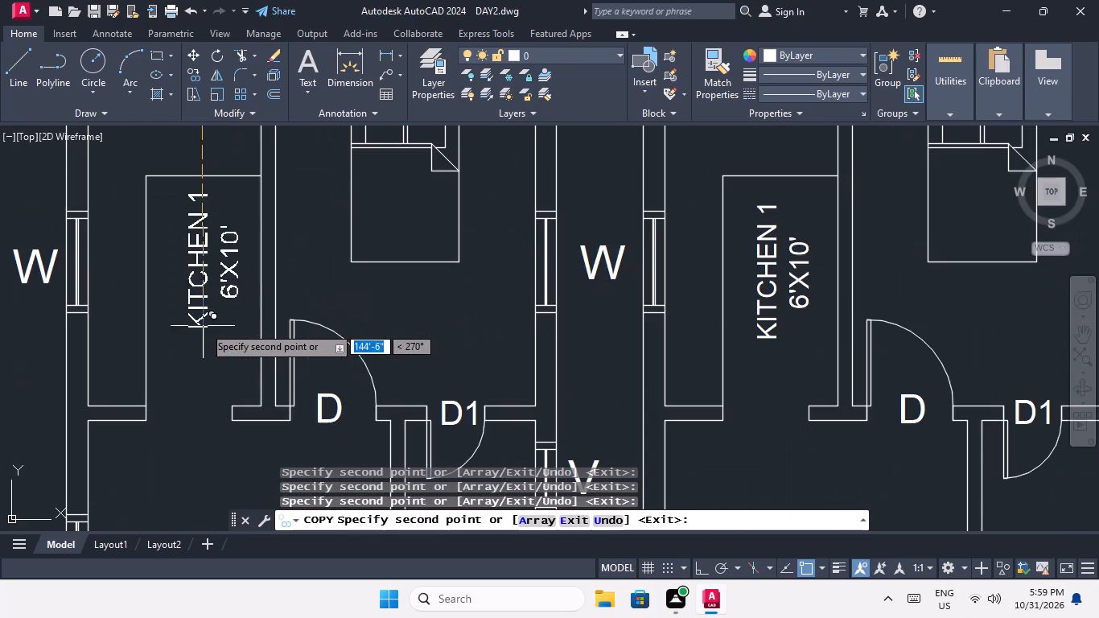
click(194, 352)
Place copies of the KITCHEN 1 label in both kitchens of the lower middle plan's northernmost row of flats.
scroll(222, 291, down, 2)
middle_drag(225, 297, 228, 307)
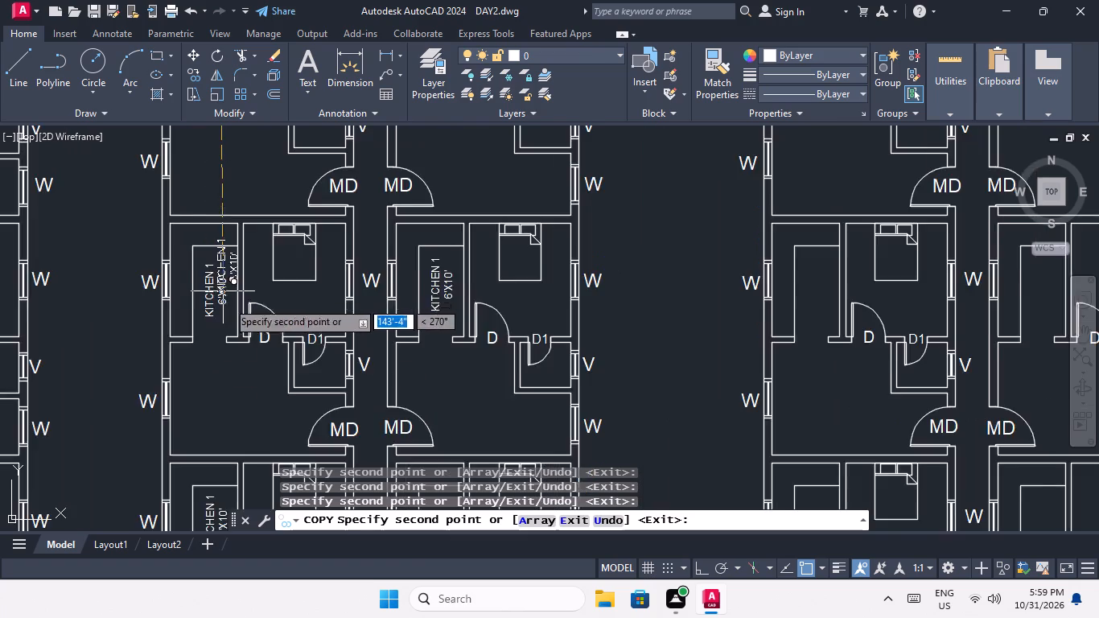
middle_drag(228, 307, 239, 381)
middle_drag(233, 236, 237, 299)
scroll(230, 215, up, 1)
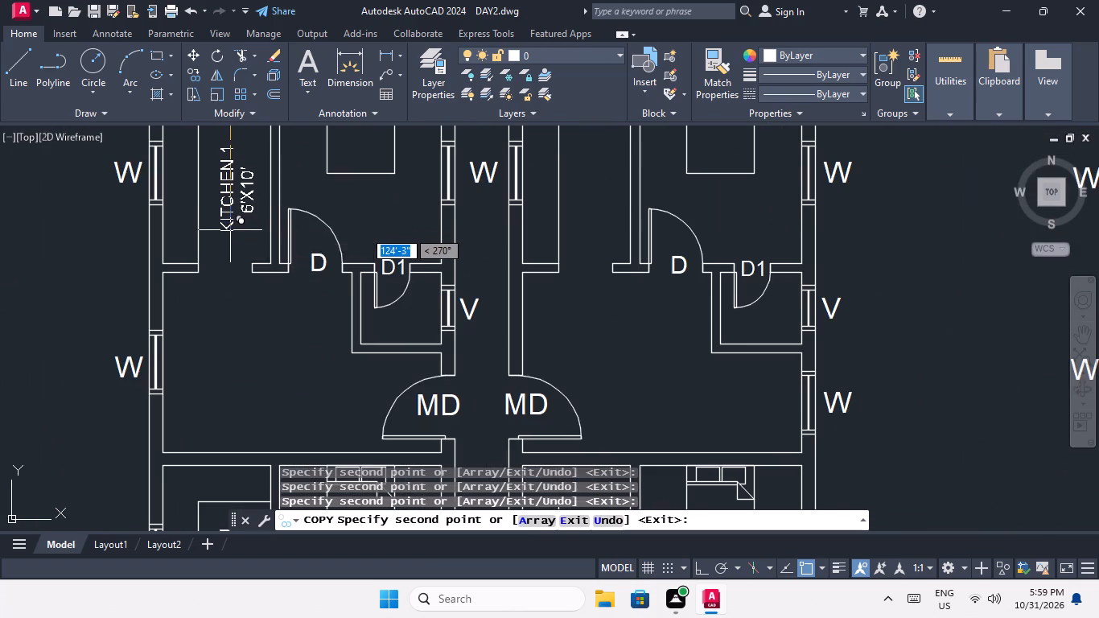
click(230, 230)
scroll(235, 217, down, 2)
scroll(377, 214, up, 2)
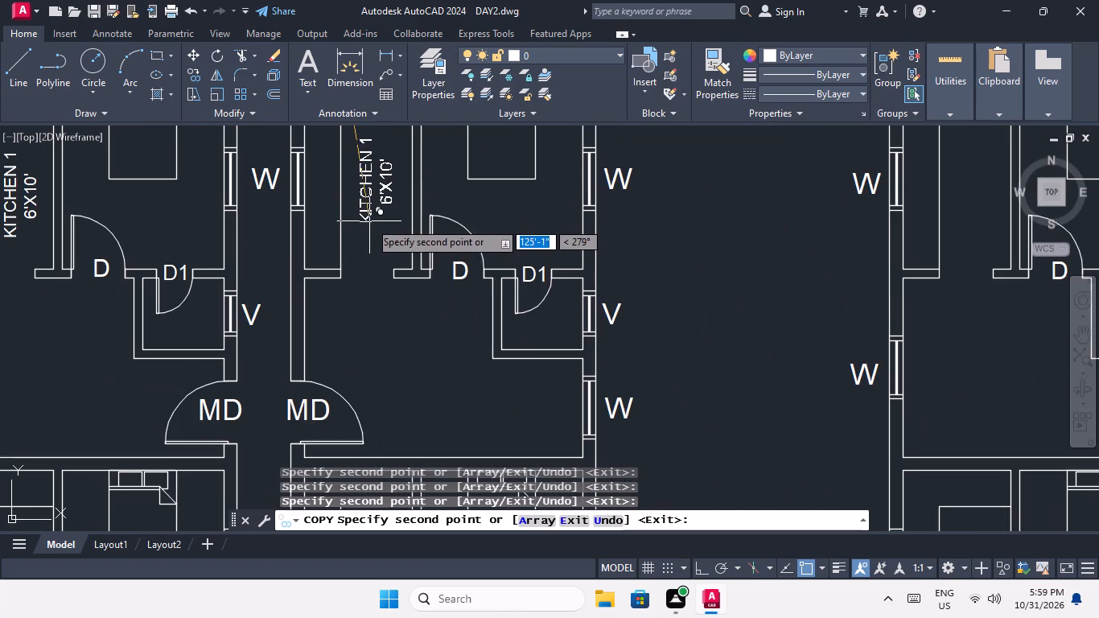
click(369, 221)
Place copies of the KITCHEN 1 label in both kitchens of the lower east plan's northernmost row of flats.
scroll(368, 221, down, 3)
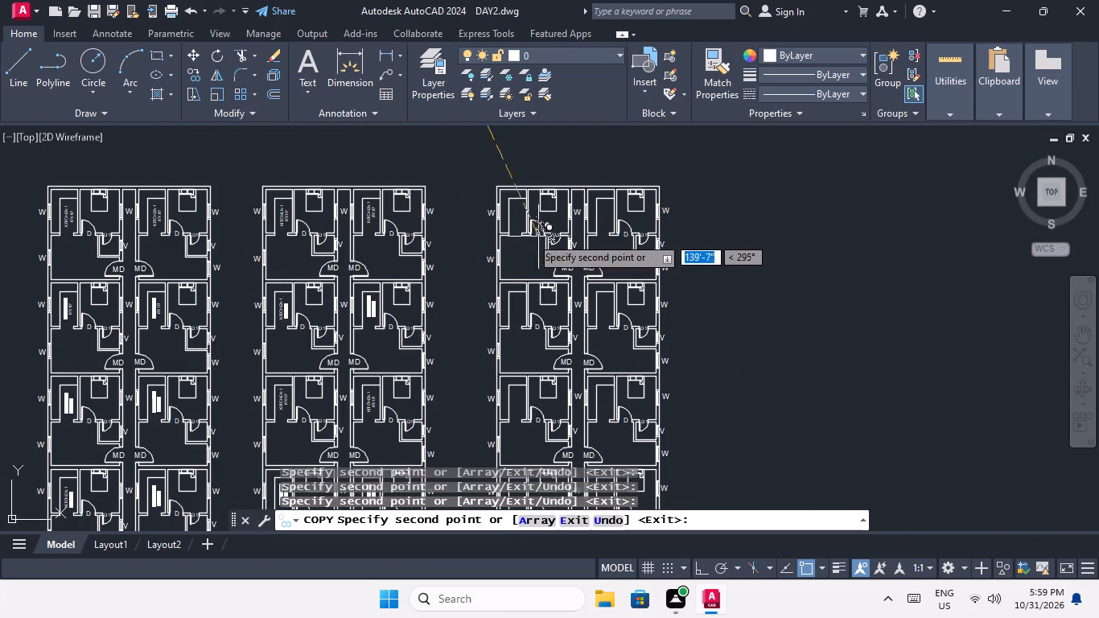
scroll(523, 222, up, 3)
middle_drag(492, 224, 488, 298)
click(484, 299)
scroll(492, 260, down, 2)
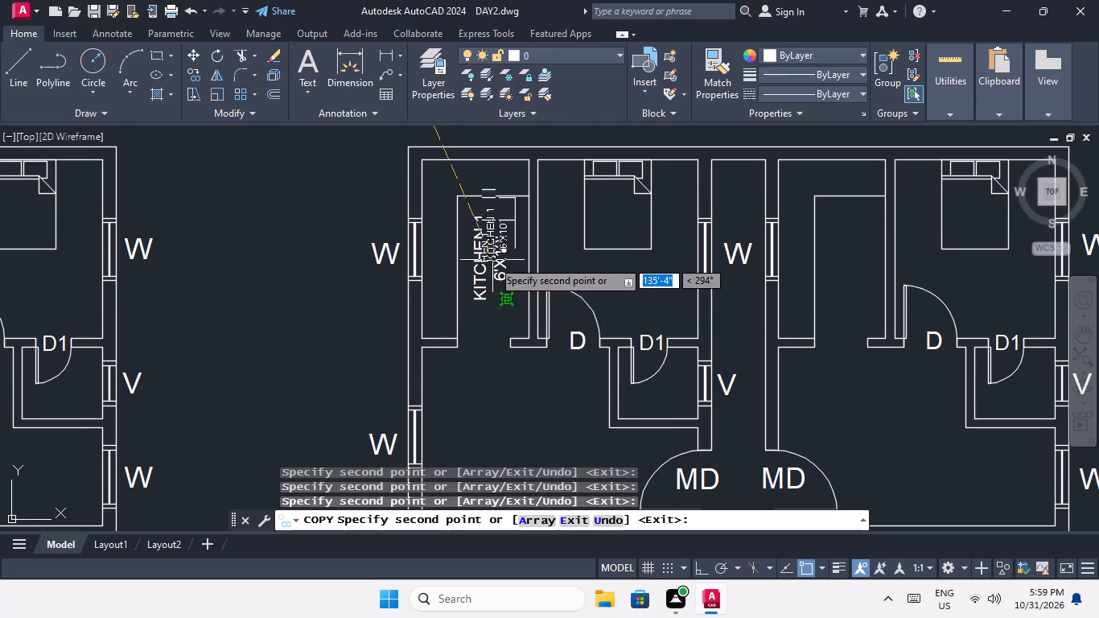
scroll(636, 276, up, 2)
click(624, 279)
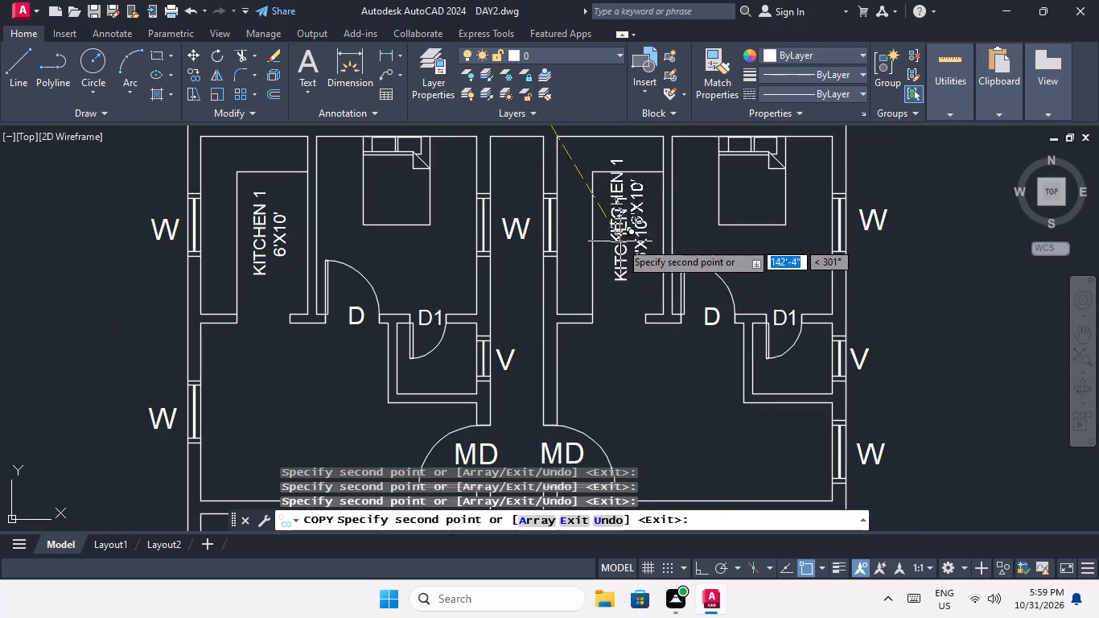
Place copies of the KITCHEN 1 label in both kitchens of the lower east plan's second row of flats from the north.
scroll(620, 241, down, 2)
middle_drag(623, 303, 617, 231)
scroll(486, 344, up, 3)
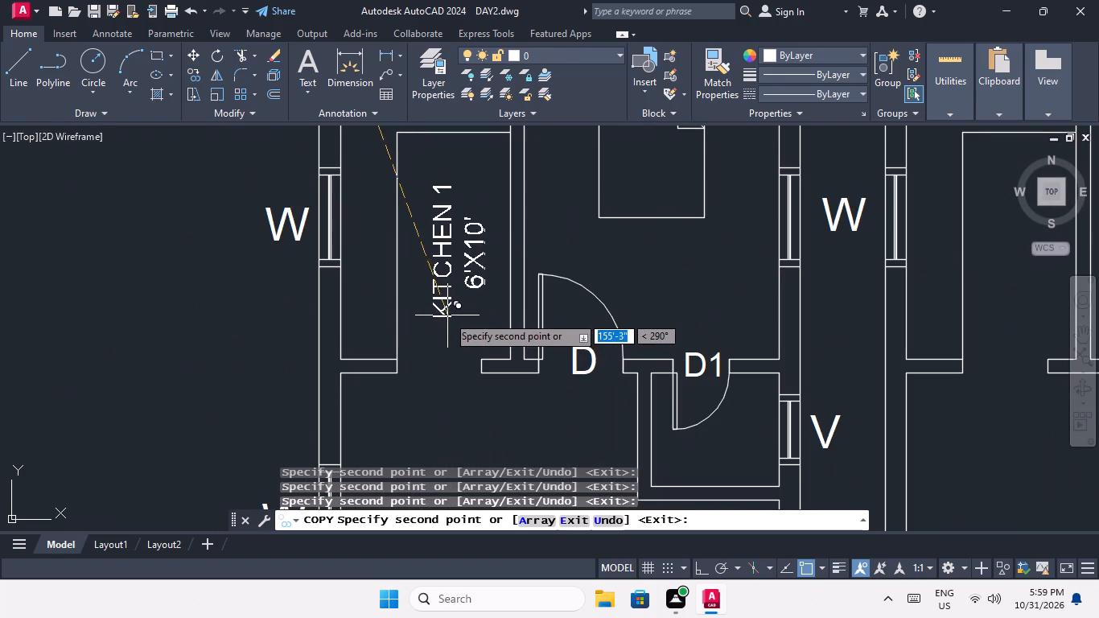
click(447, 310)
scroll(451, 289, down, 3)
scroll(595, 294, up, 2)
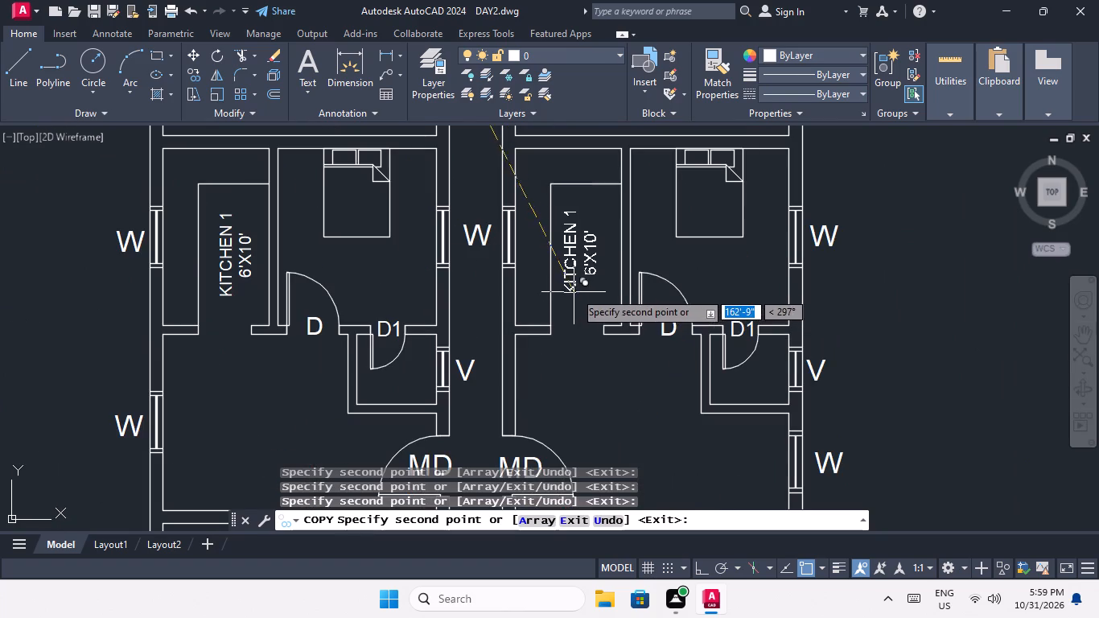
click(575, 291)
Place copies of the KITCHEN 1 label in both kitchens of the lower east plan's third row of flats from the north.
scroll(595, 238, down, 3)
scroll(515, 365, up, 3)
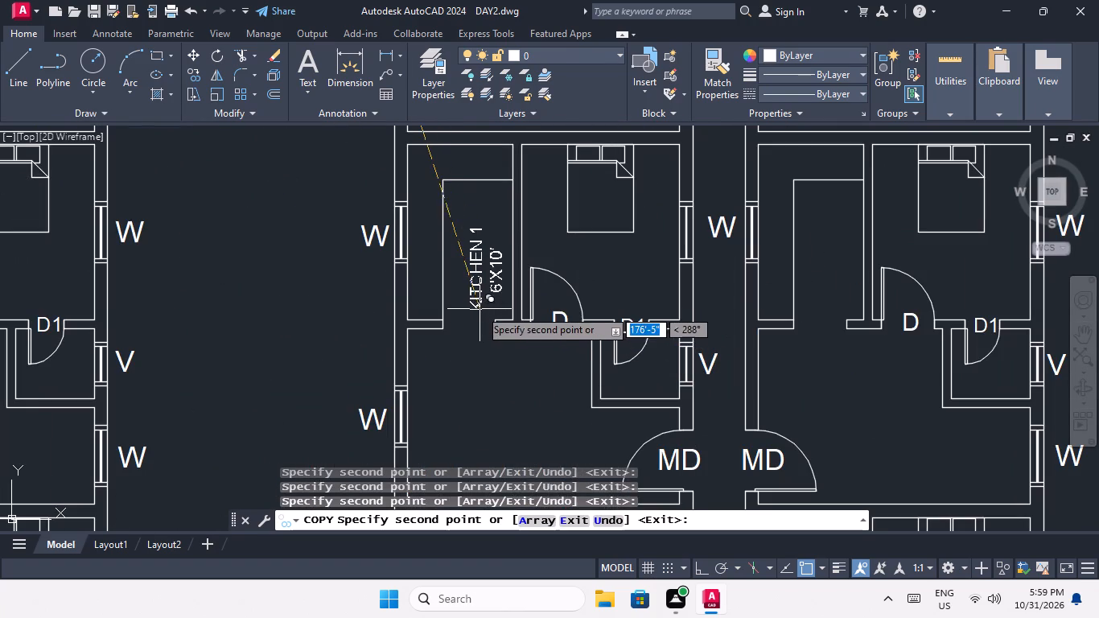
click(472, 298)
scroll(481, 272, down, 2)
scroll(614, 278, up, 2)
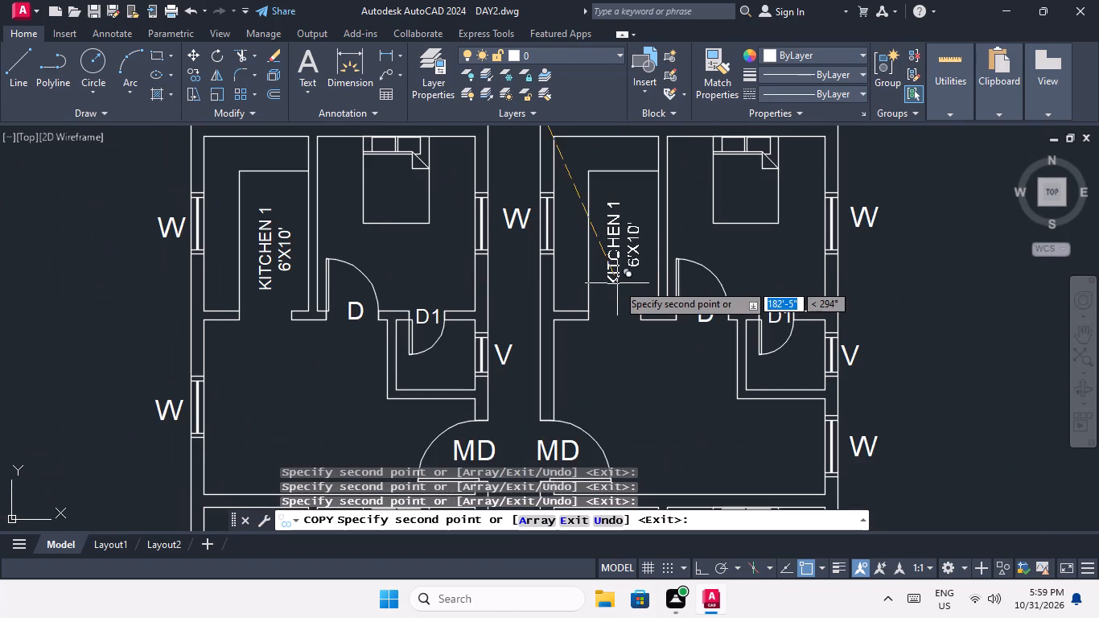
click(615, 278)
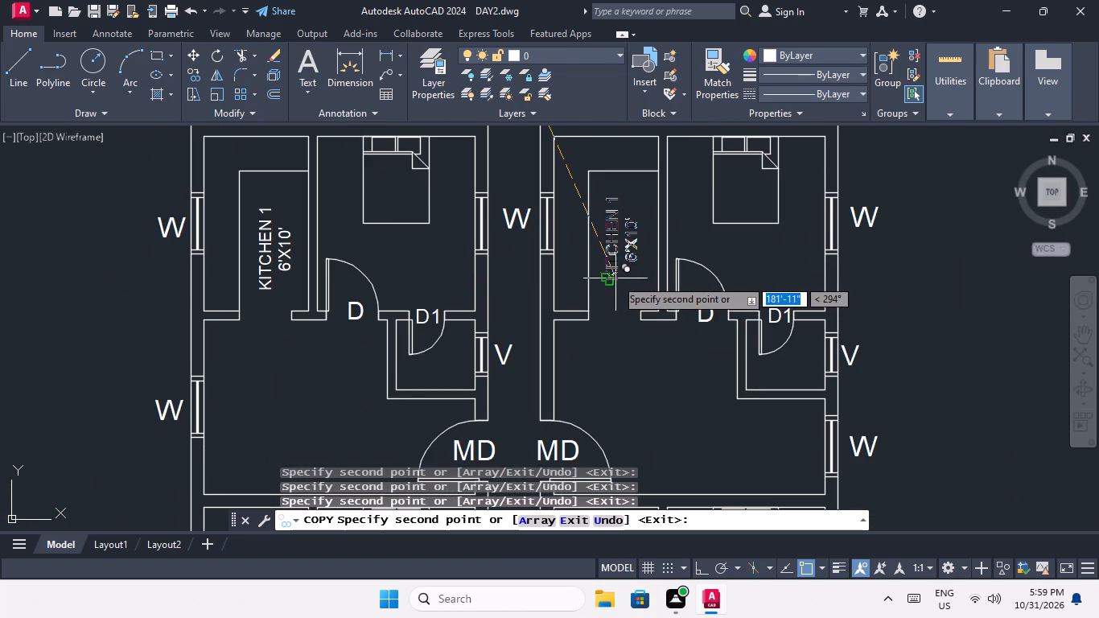
Place copies of the KITCHEN 1 label in both kitchens of the lower east plan's southernmost row of flats and finish copying.
scroll(619, 235, down, 2)
middle_drag(549, 291, 547, 198)
scroll(476, 301, up, 3)
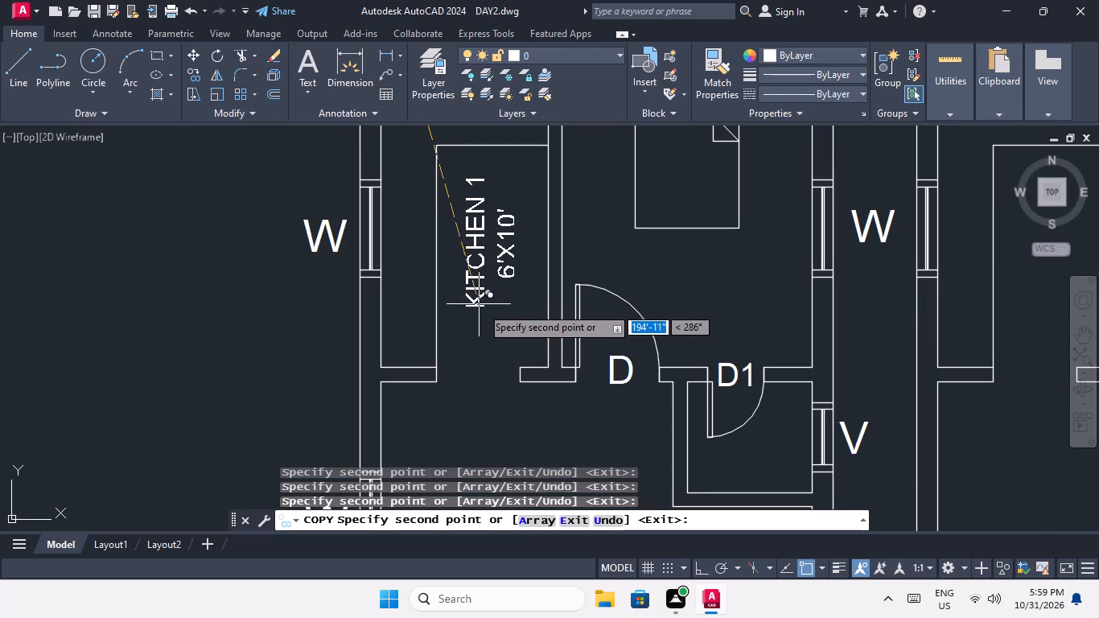
click(483, 309)
scroll(487, 293, down, 3)
scroll(620, 302, up, 2)
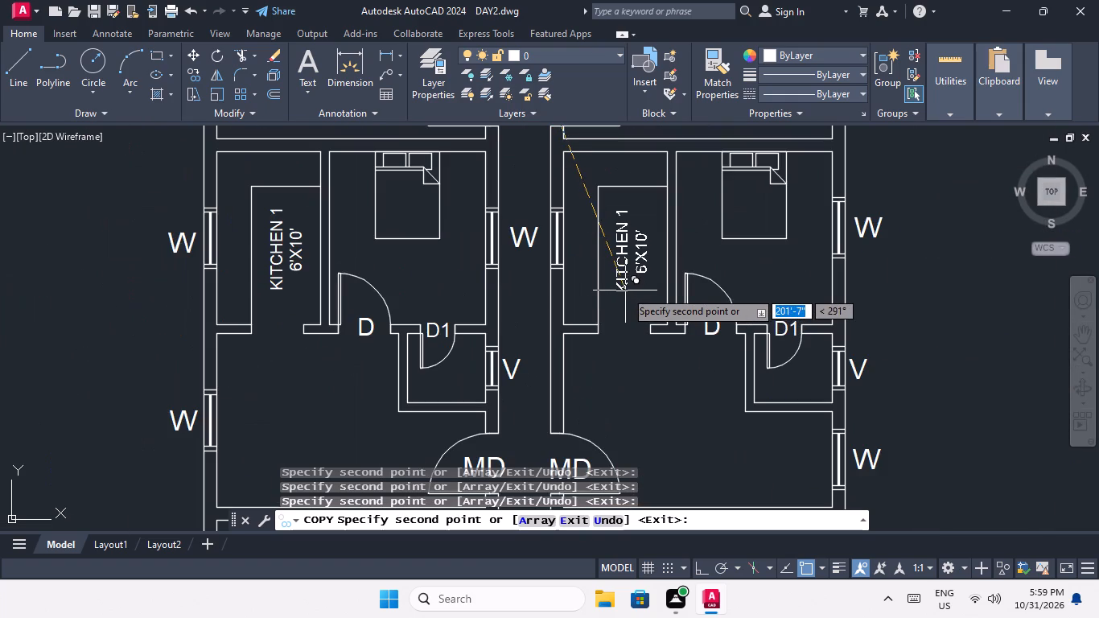
click(625, 290)
scroll(625, 290, down, 2)
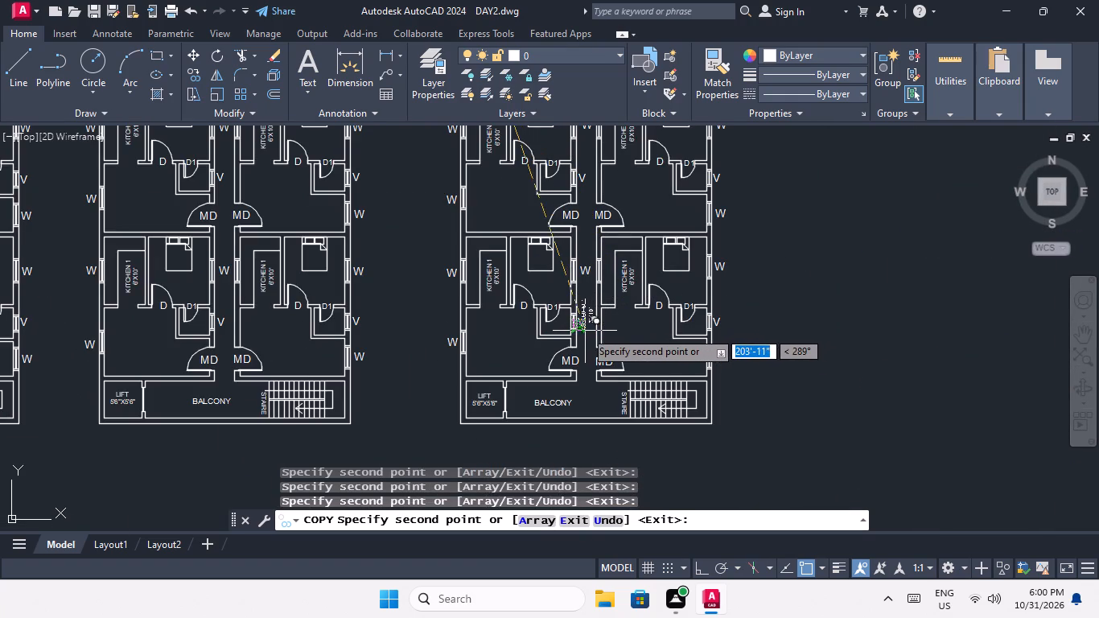
key(Escape)
key(Escape)
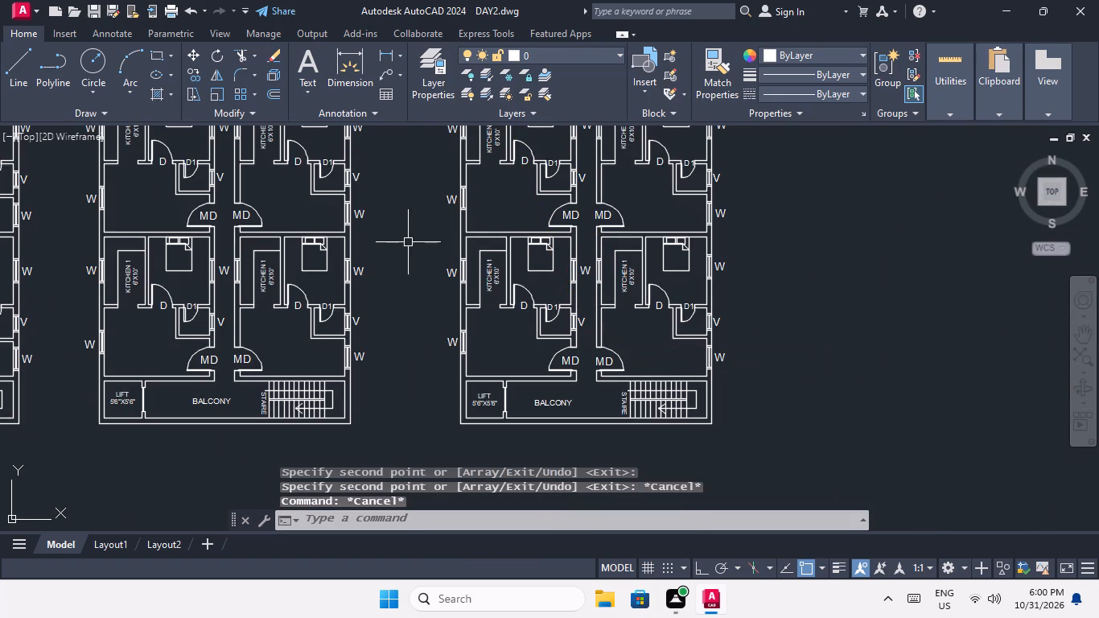
Rename the east kitchen label in the upper middle plan's northernmost row of flats as KITCHEN 2.
scroll(410, 245, down, 4)
middle_drag(412, 259, 405, 385)
scroll(376, 179, up, 3)
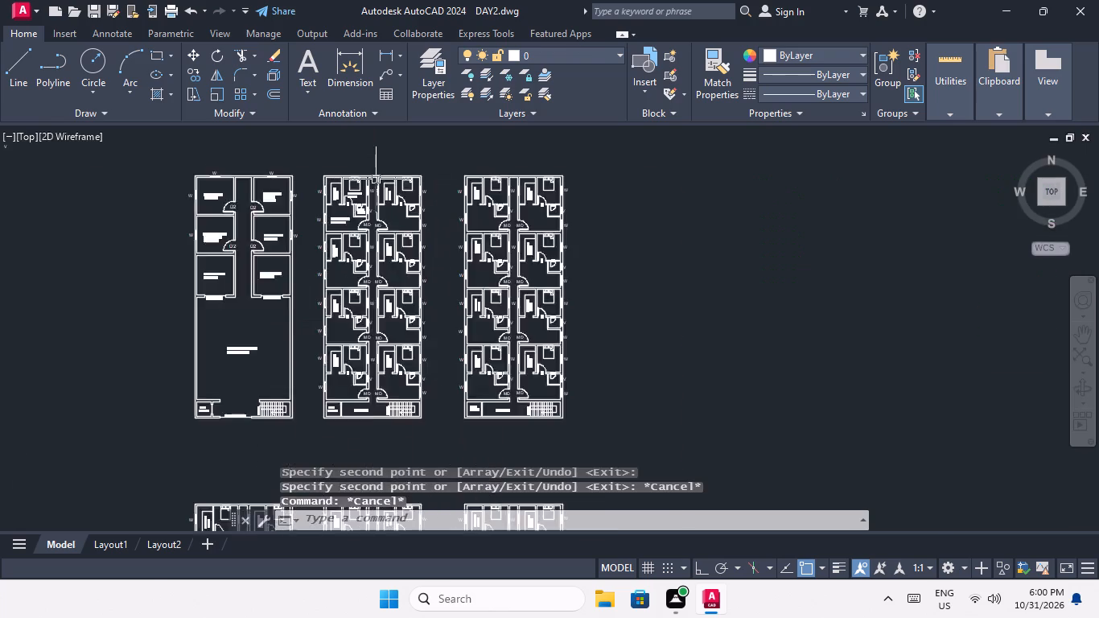
scroll(382, 204, up, 2)
middle_drag(378, 218, 379, 258)
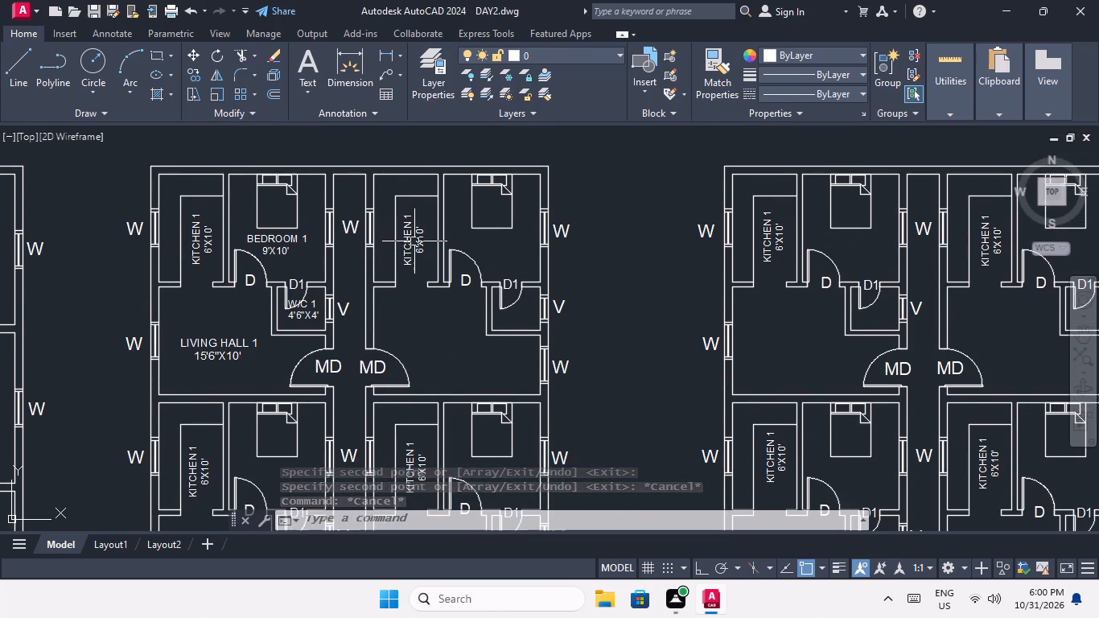
double_click(411, 234)
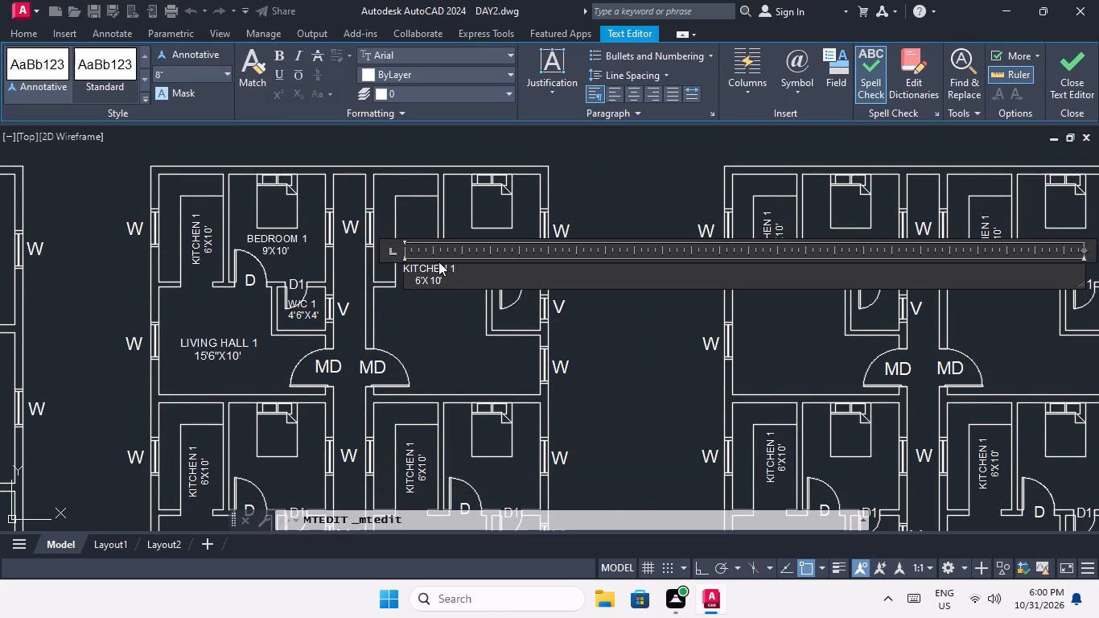
click(458, 264)
key(BackSpace)
key(2)
click(418, 330)
Renumber the kitchen labels in the upper middle plan's second row from the north as KITCHEN 3 (west) and KITCHEN 4 (east).
middle_drag(347, 401, 377, 300)
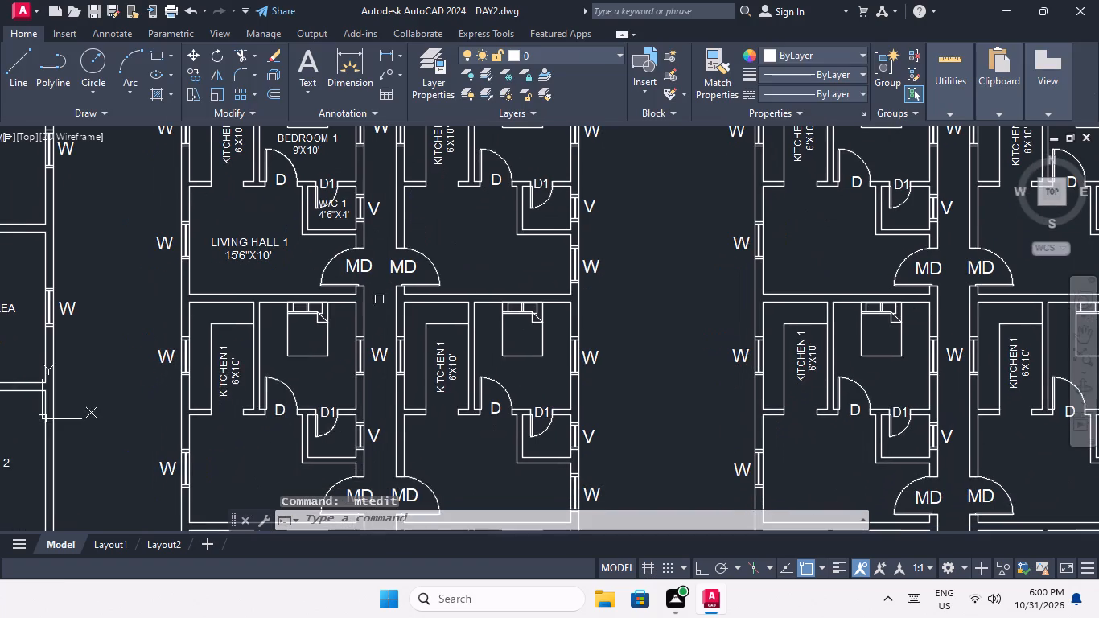
double_click(225, 371)
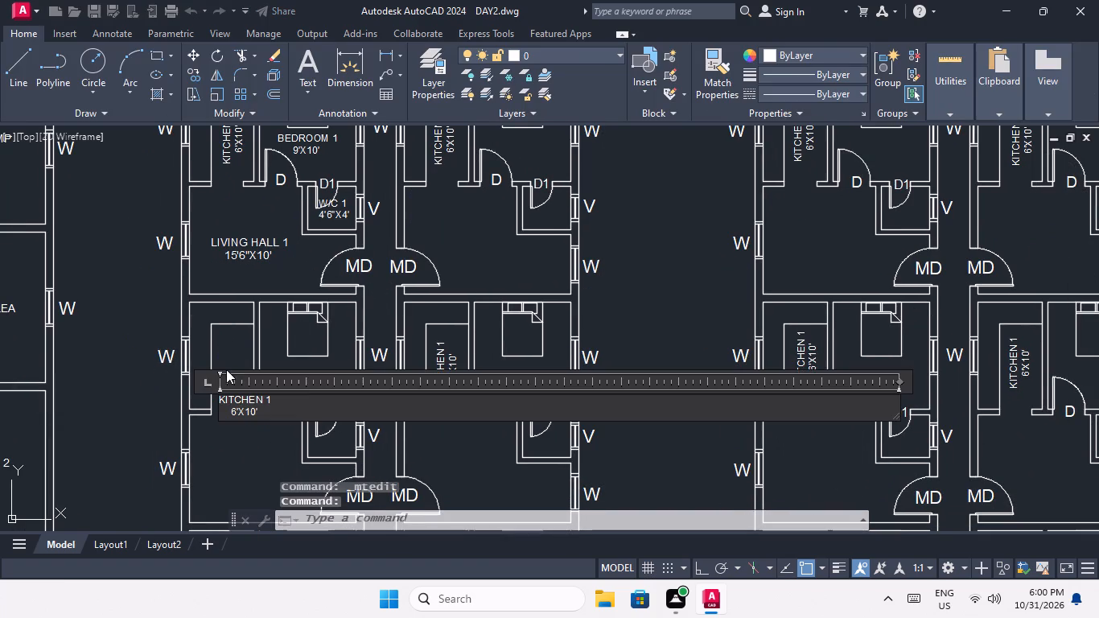
click(272, 404)
key(BackSpace)
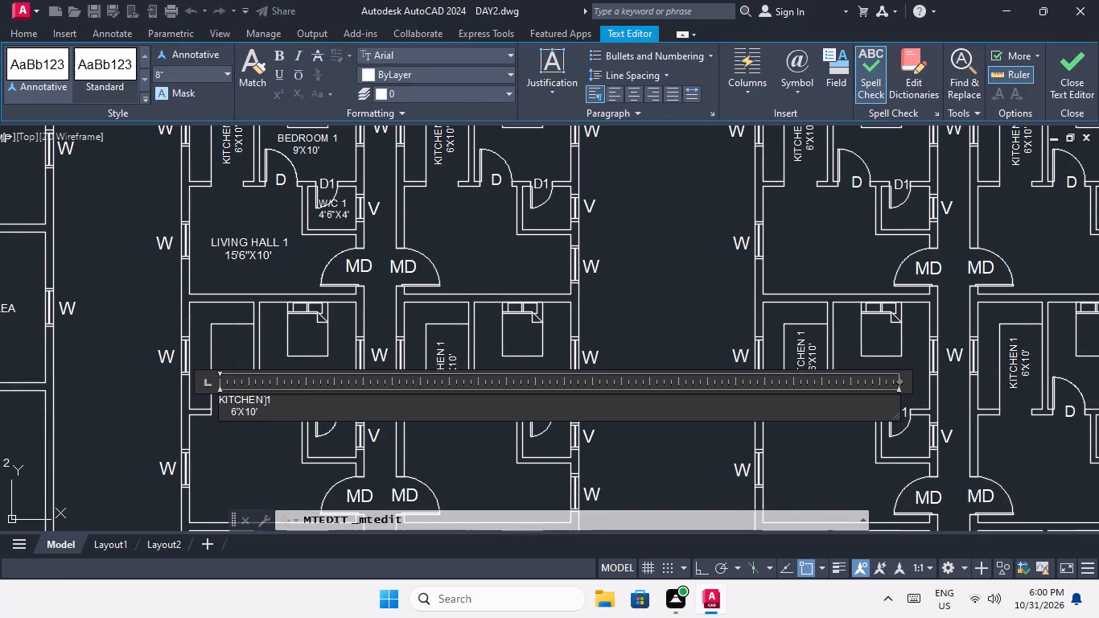
key(3)
click(260, 464)
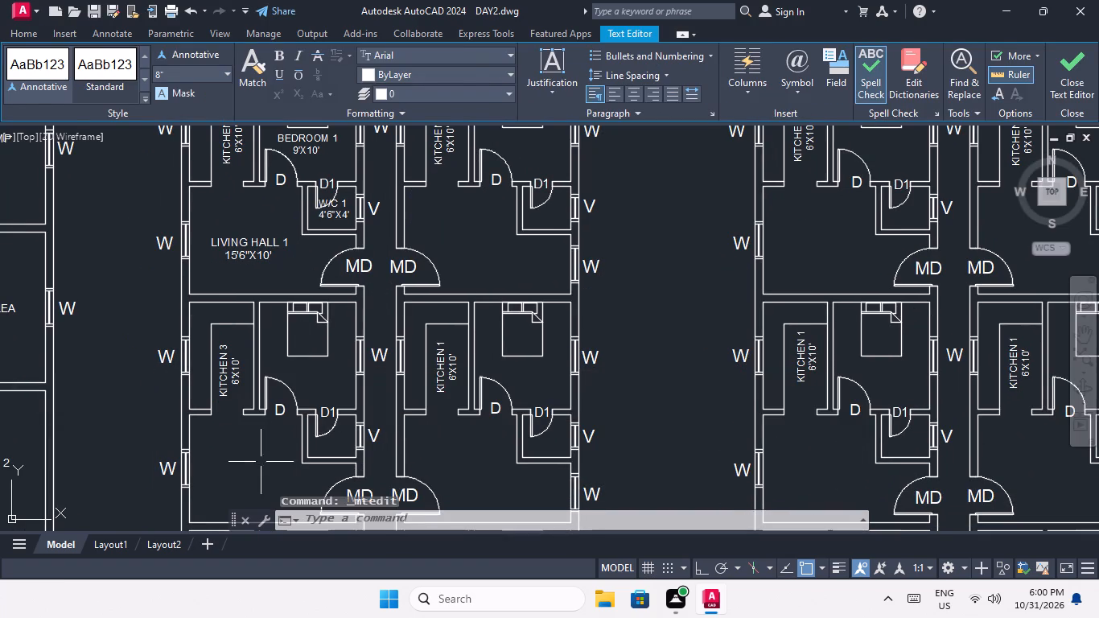
double_click(439, 360)
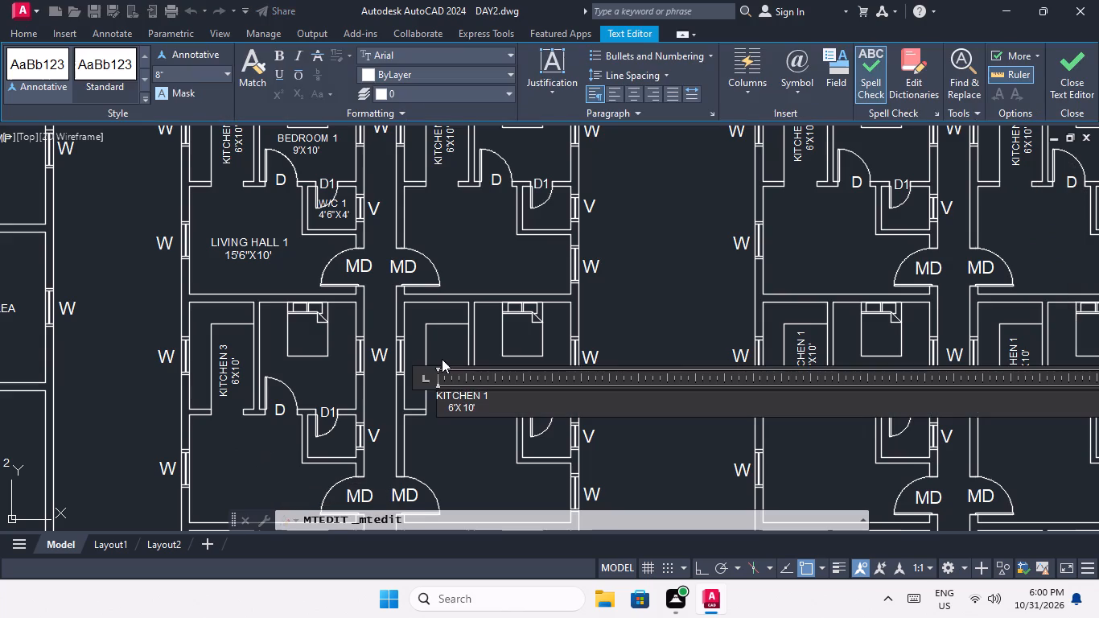
click(486, 393)
key(BackSpace)
key(4)
click(463, 448)
Renumber the kitchen labels in the upper middle plan's third row from the north as KITCHEN 5 (west) and KITCHEN 6 (east).
middle_drag(442, 422, 456, 291)
scroll(453, 292, down, 2)
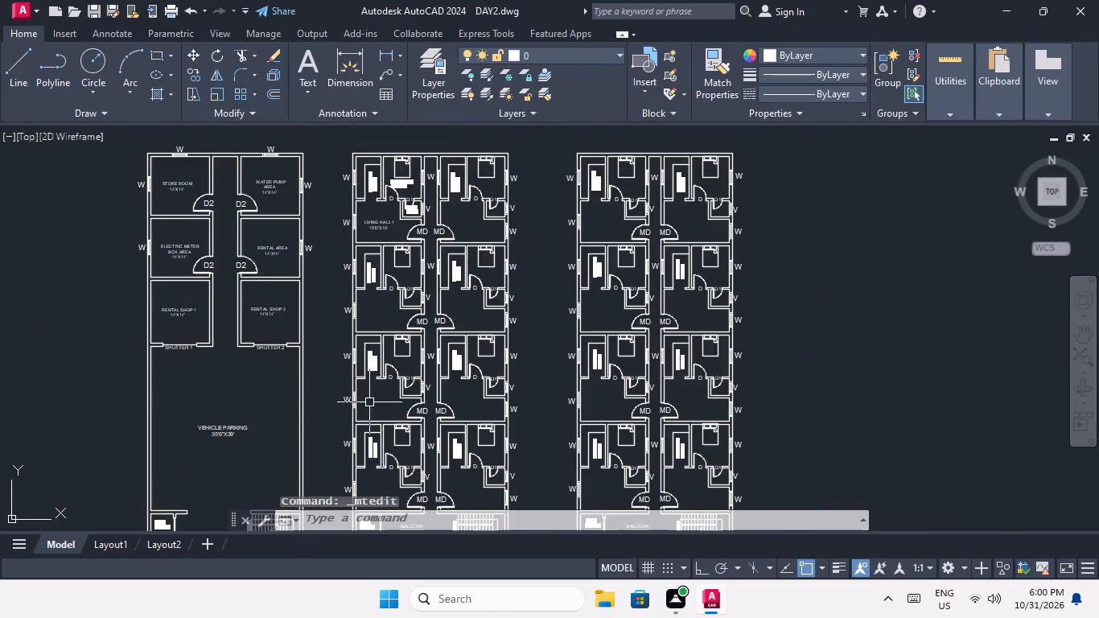
scroll(367, 402, up, 2)
double_click(377, 305)
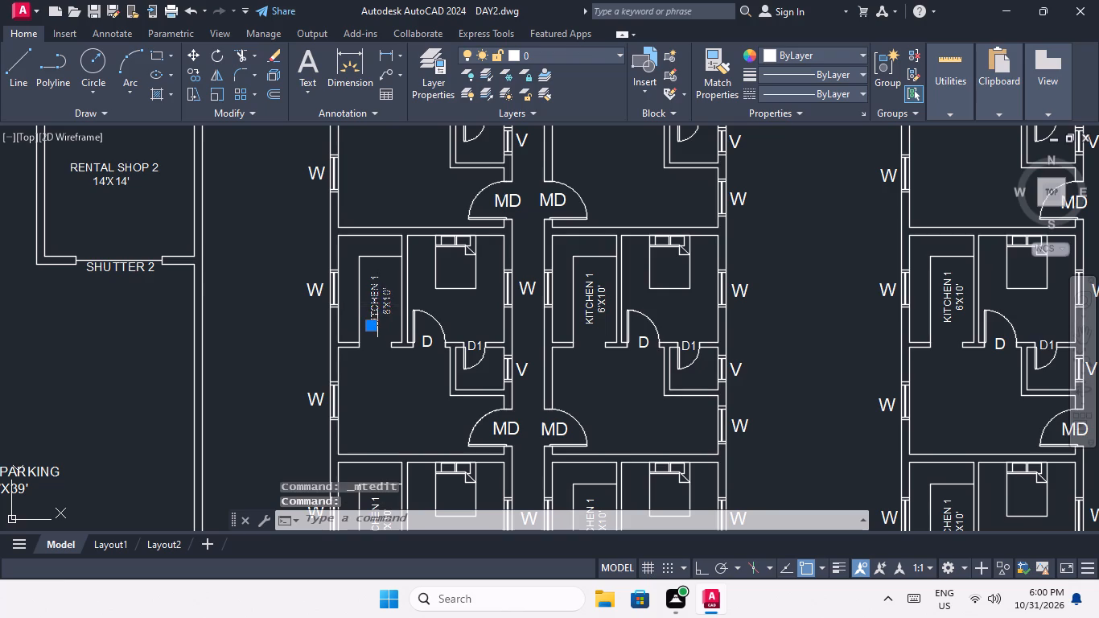
click(427, 331)
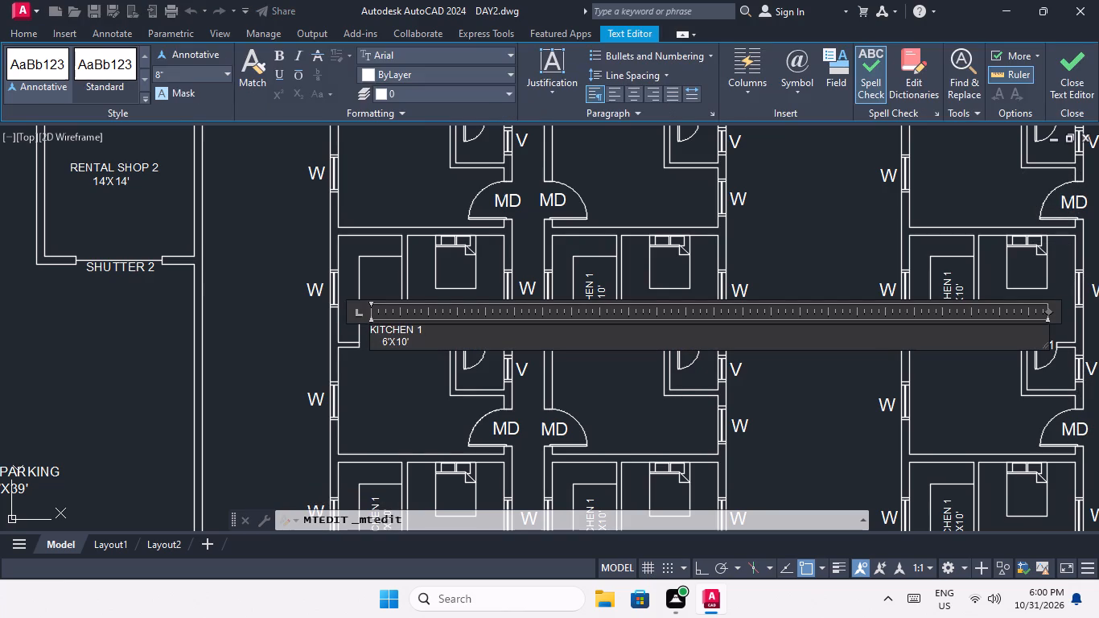
key(BackSpace)
key(5)
click(421, 379)
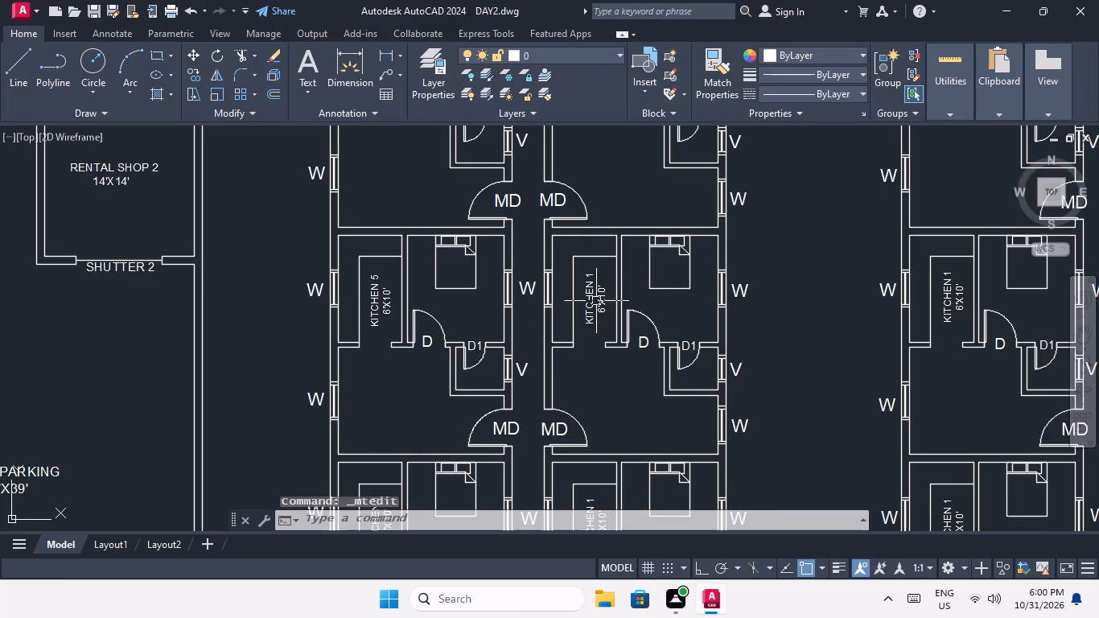
double_click(596, 300)
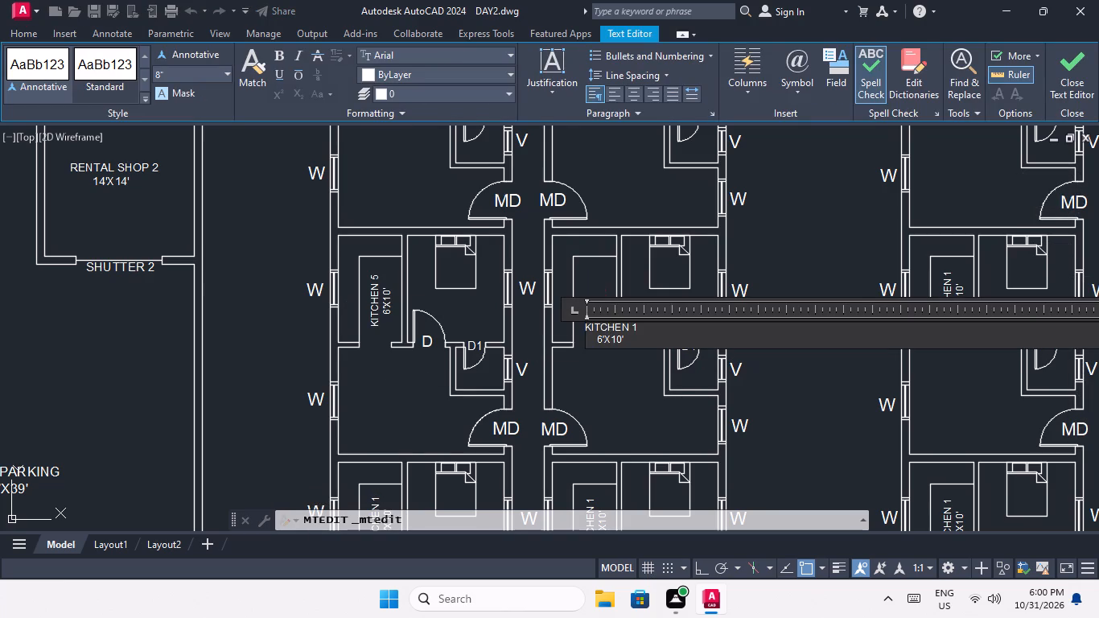
click(639, 326)
key(BackSpace)
key(6)
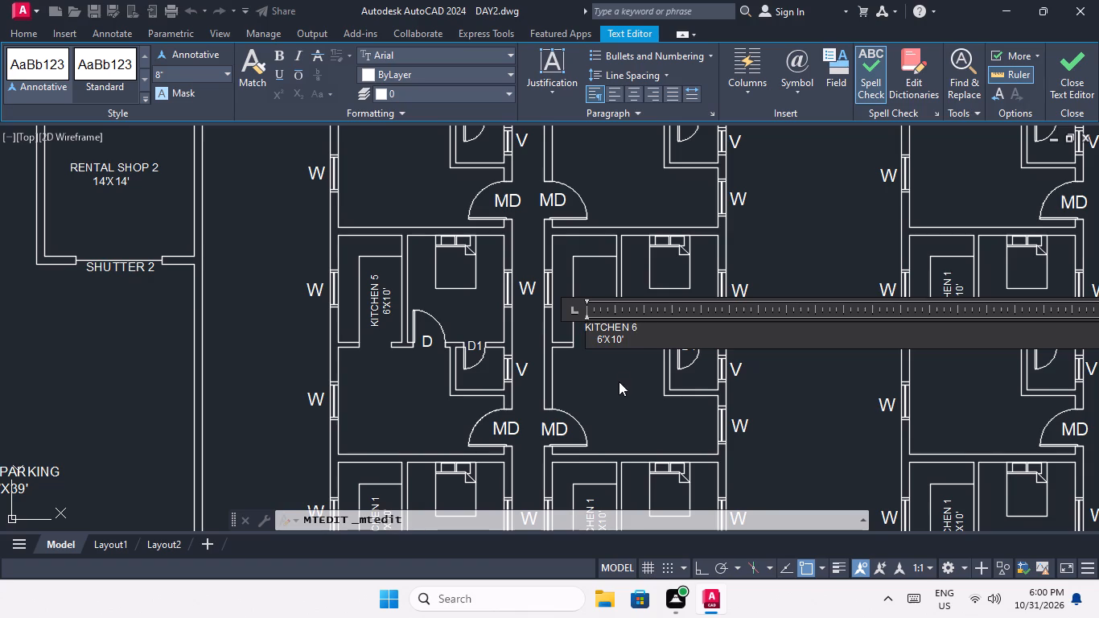
click(619, 385)
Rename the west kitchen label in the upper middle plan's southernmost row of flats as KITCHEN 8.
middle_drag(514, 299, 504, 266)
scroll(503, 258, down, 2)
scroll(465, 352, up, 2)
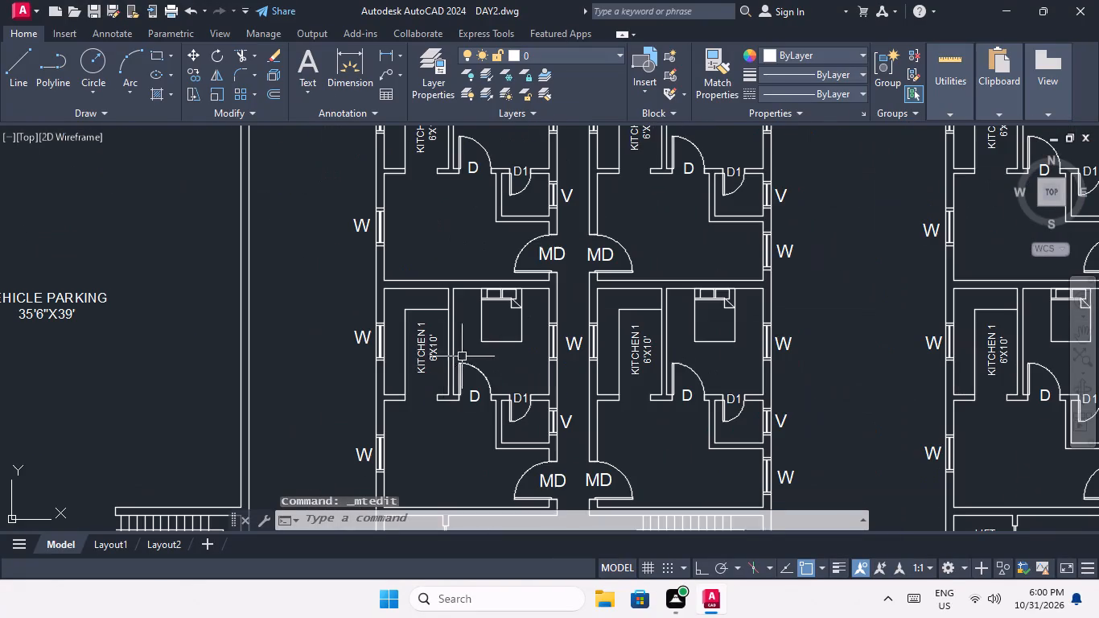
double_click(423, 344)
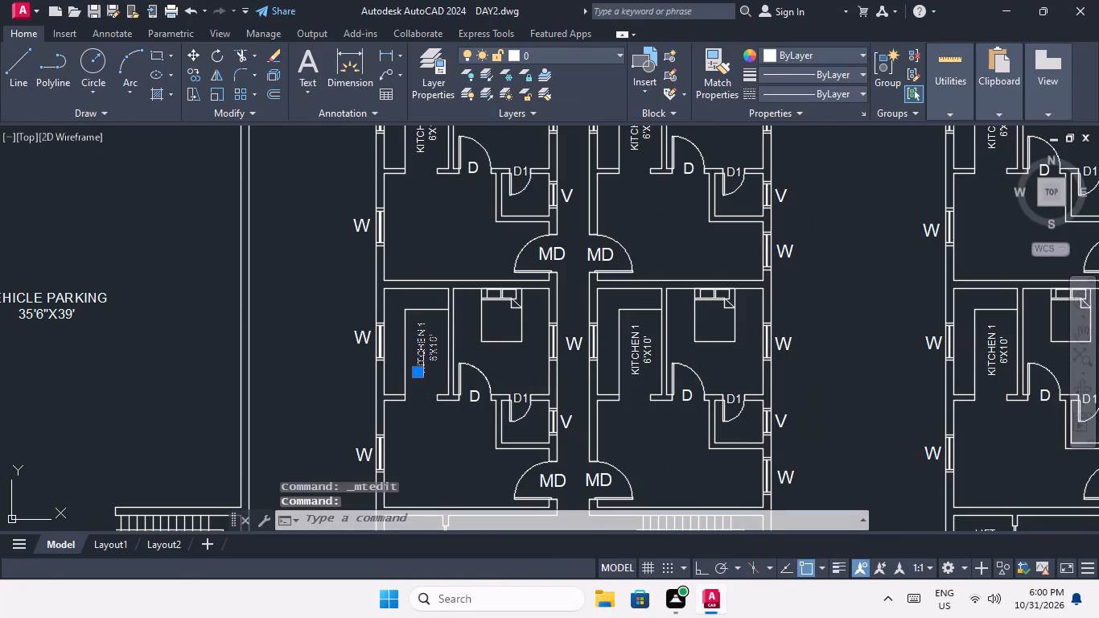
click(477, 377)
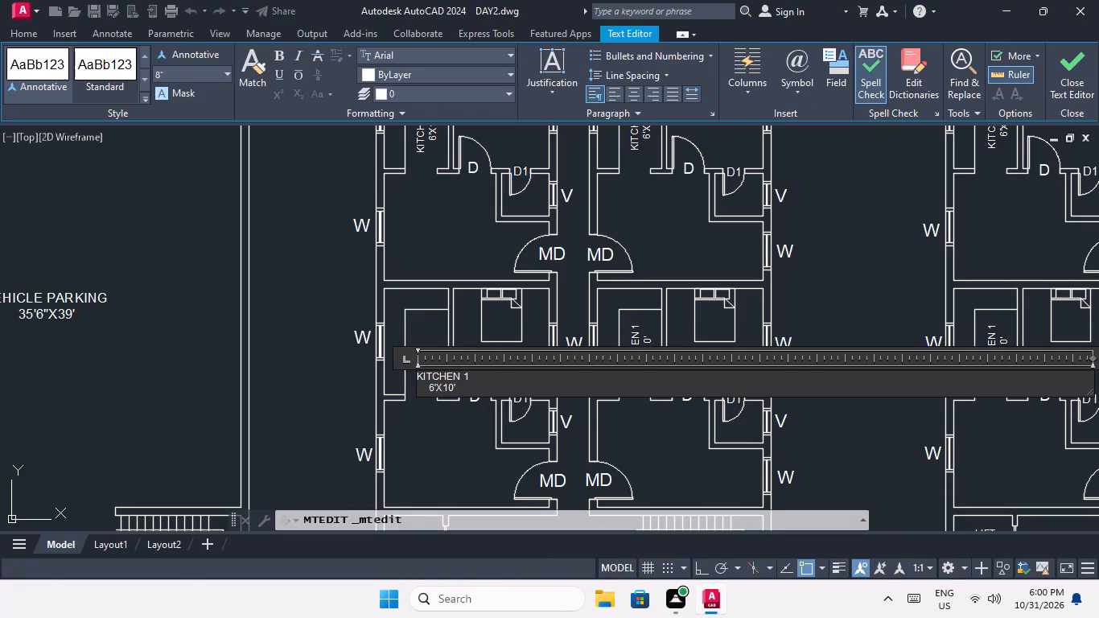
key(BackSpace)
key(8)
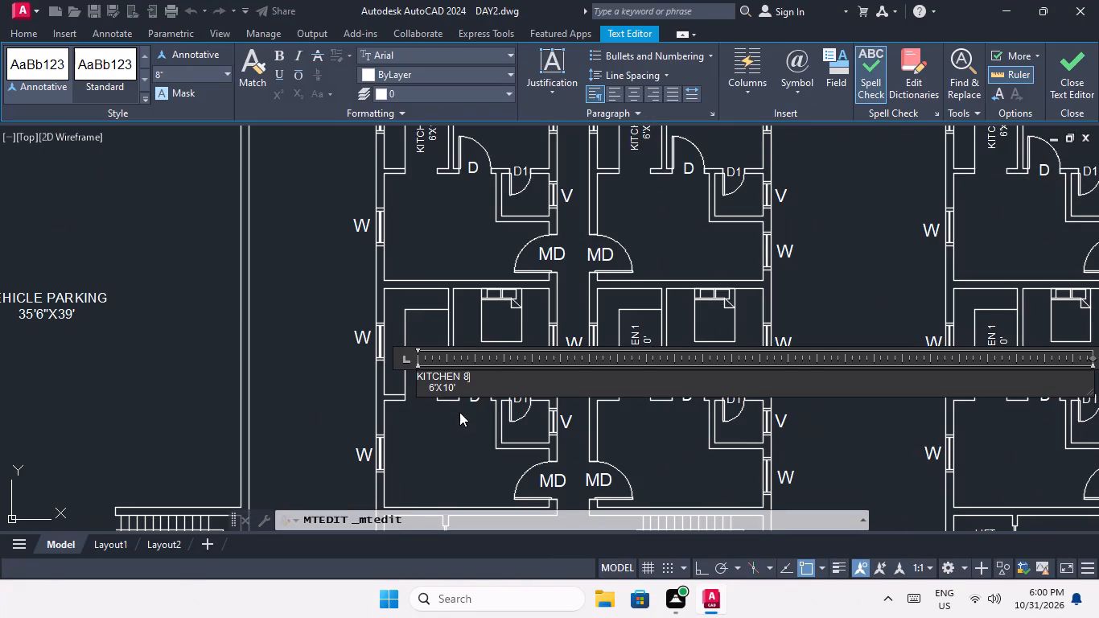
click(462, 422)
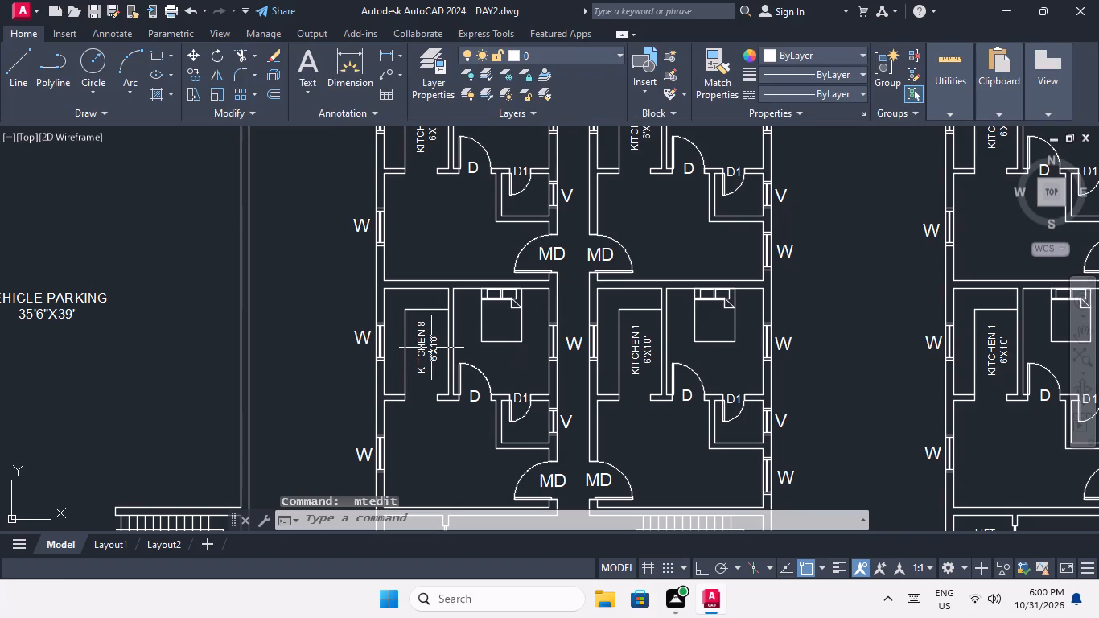
Renumber the kitchen labels in the upper middle plan's southernmost row as KITCHEN 7 (west) and KITCHEN 8 (east).
double_click(431, 348)
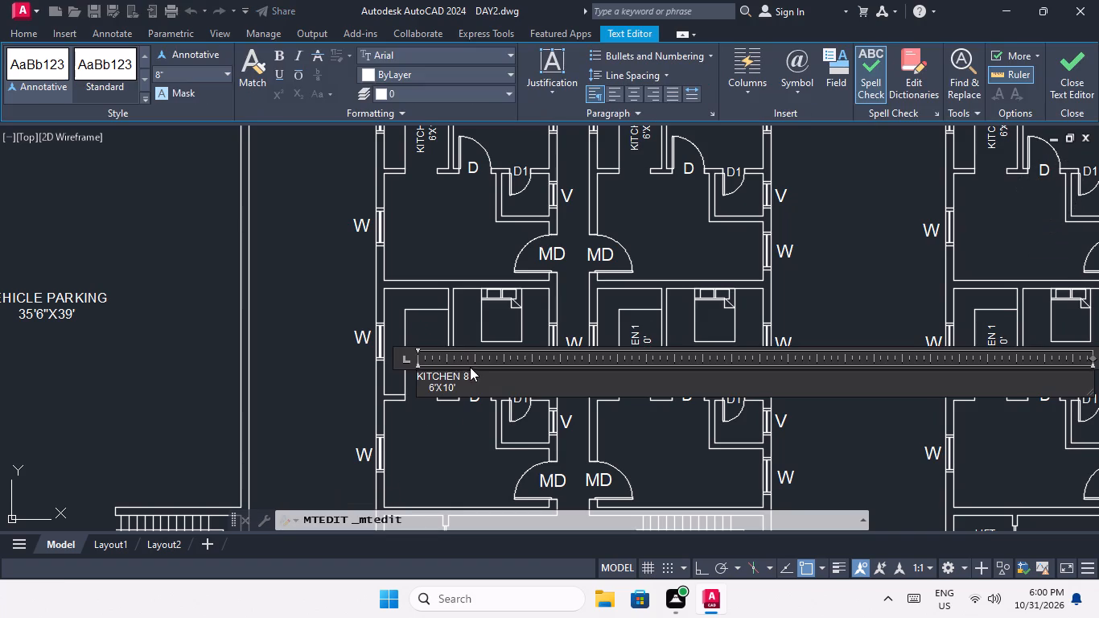
click(471, 371)
key(BackSpace)
key(7)
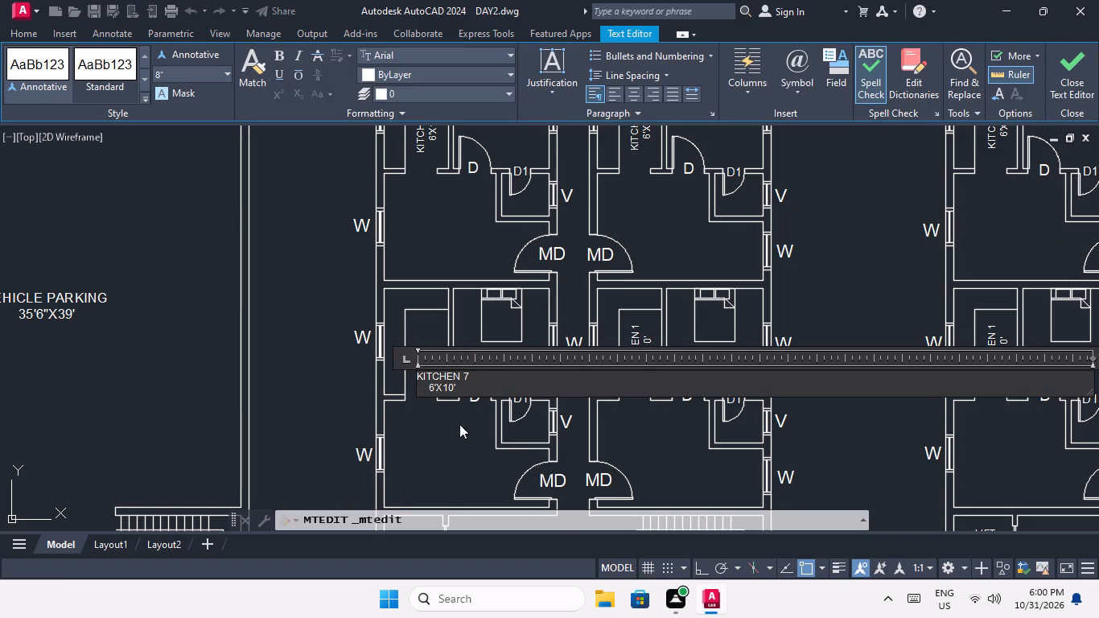
click(459, 424)
double_click(641, 347)
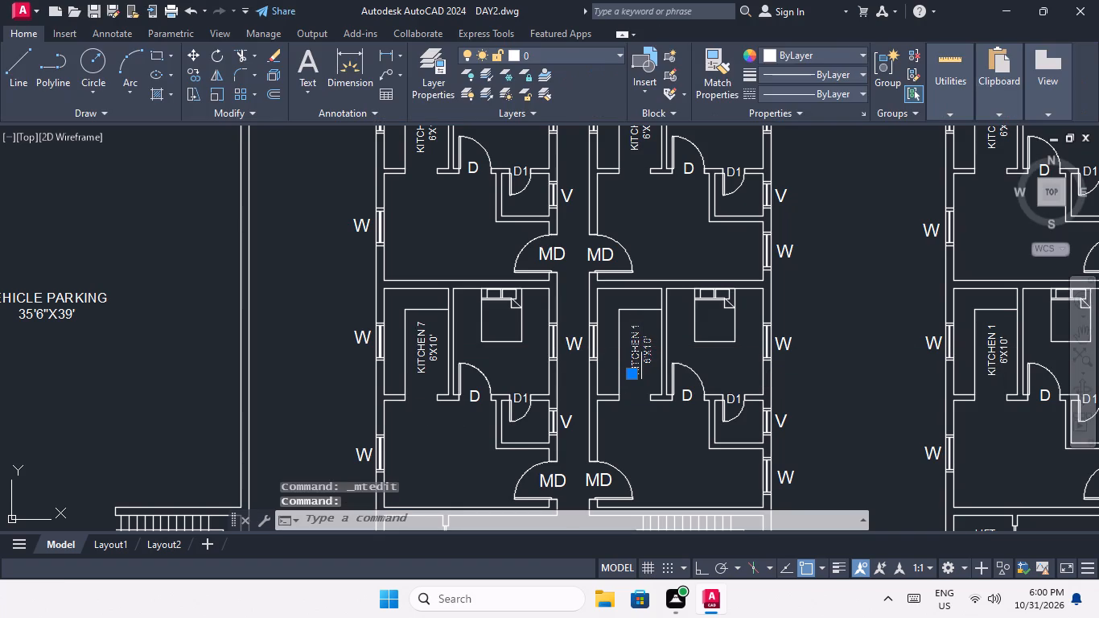
click(686, 377)
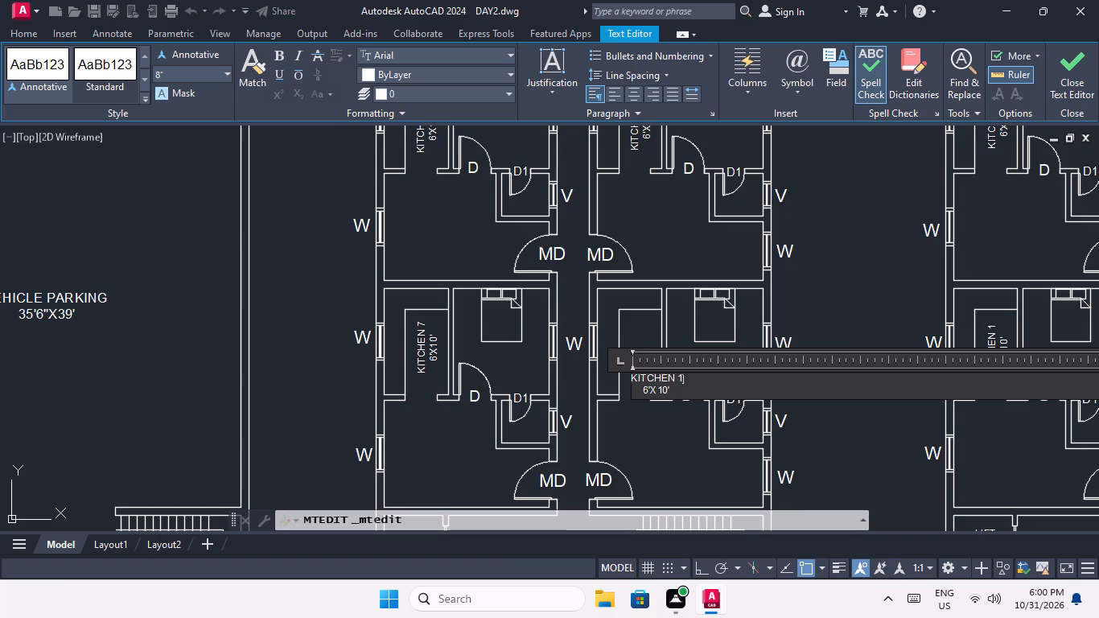
key(BackSpace)
key(8)
click(658, 425)
Rename the west kitchen label in the upper east plan's northernmost row of flats as KITCHEN 9.
scroll(586, 337, down, 1)
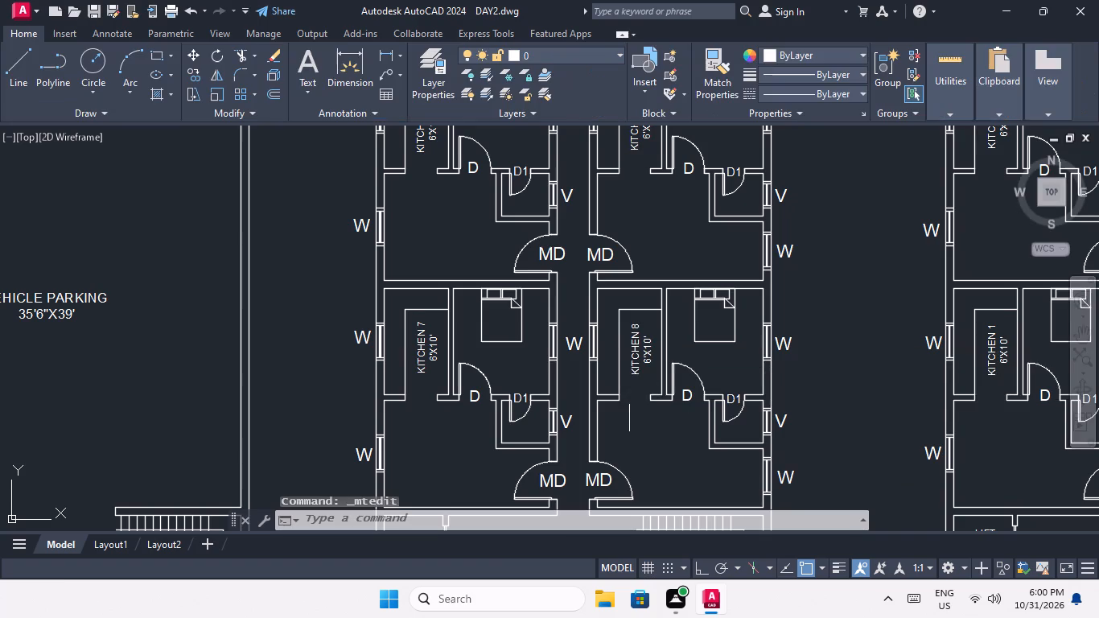
scroll(586, 337, down, 1)
middle_drag(587, 340, 408, 308)
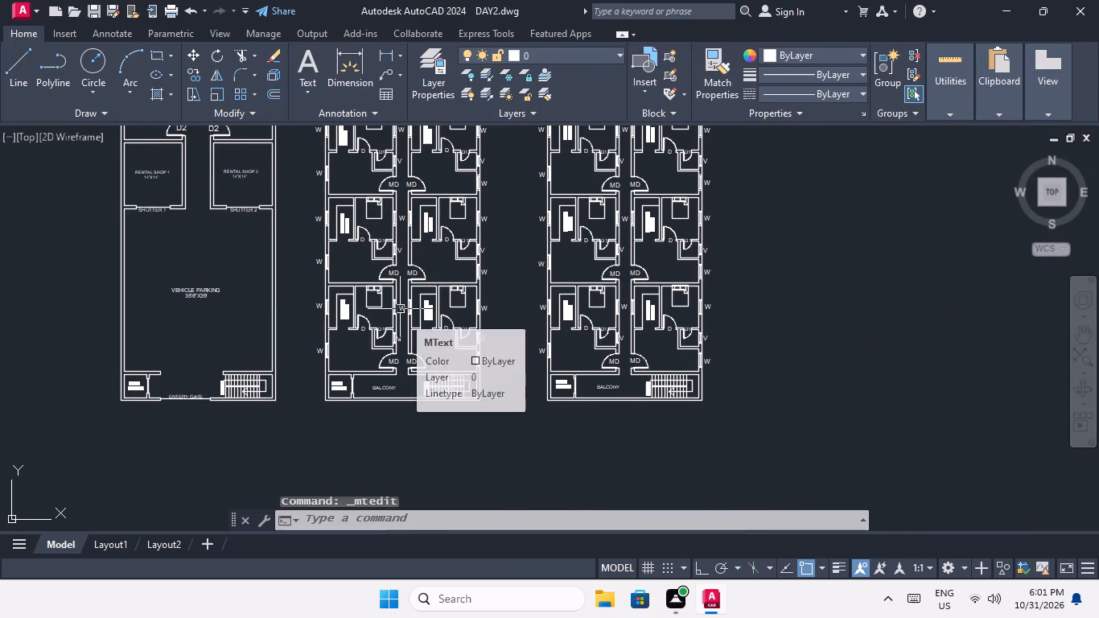
scroll(611, 220, down, 1)
middle_drag(610, 220, 377, 431)
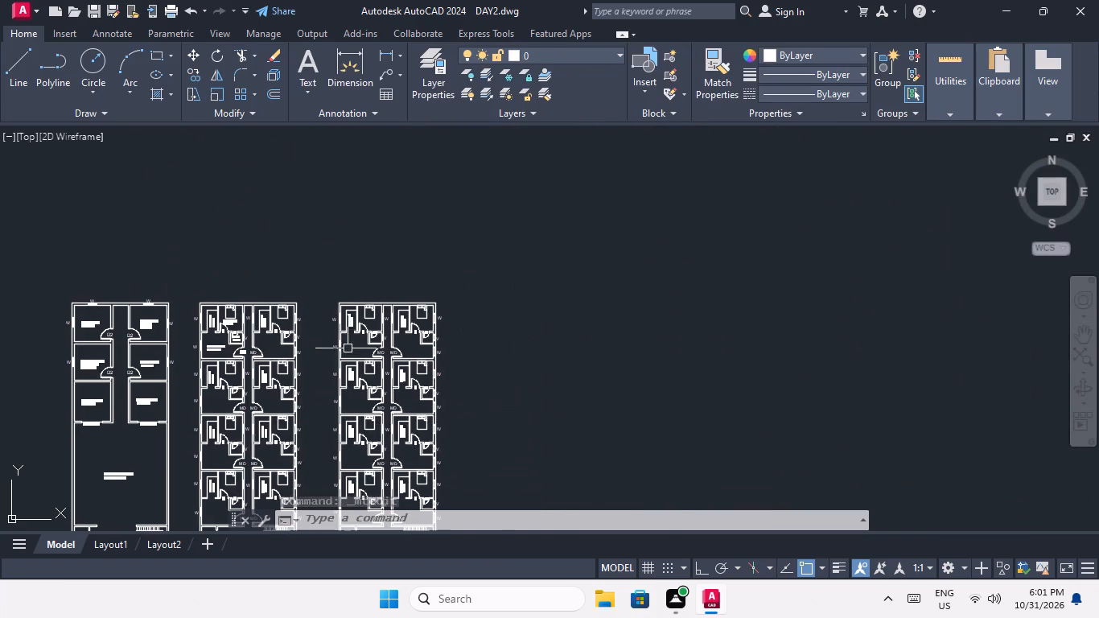
scroll(360, 332, up, 3)
scroll(305, 265, up, 3)
double_click(358, 341)
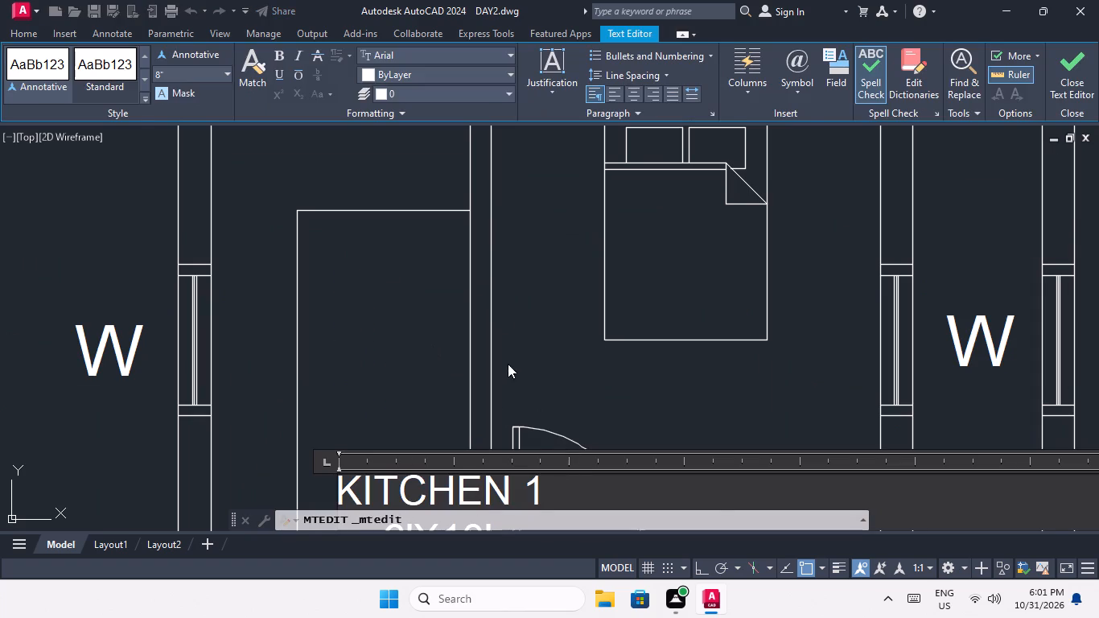
middle_drag(507, 363, 449, 61)
click(488, 188)
key(BackSpace)
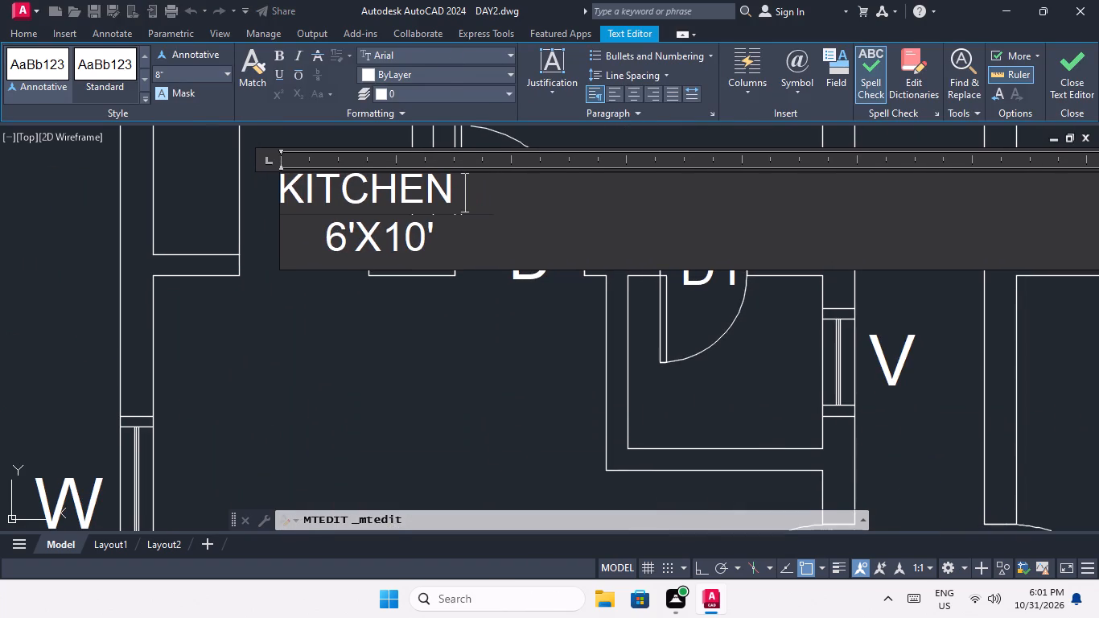
key(9)
click(426, 353)
Rename the east kitchen label in the upper east plan's northernmost row of flats as KITCHEN 10.
scroll(424, 326, down, 4)
scroll(552, 303, up, 1)
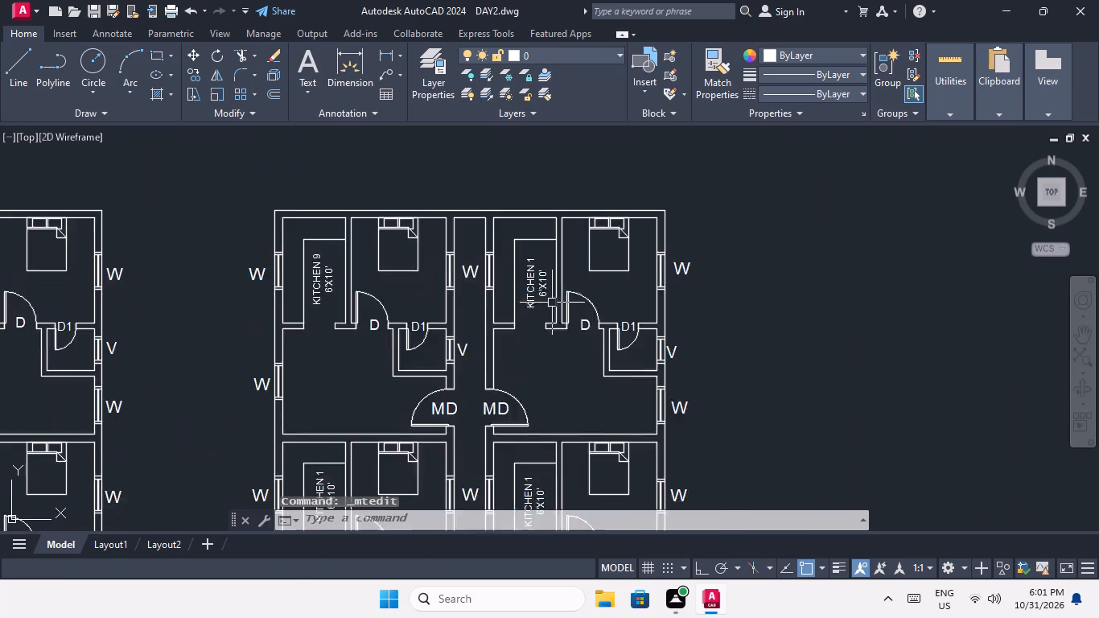
scroll(552, 303, up, 1)
double_click(521, 276)
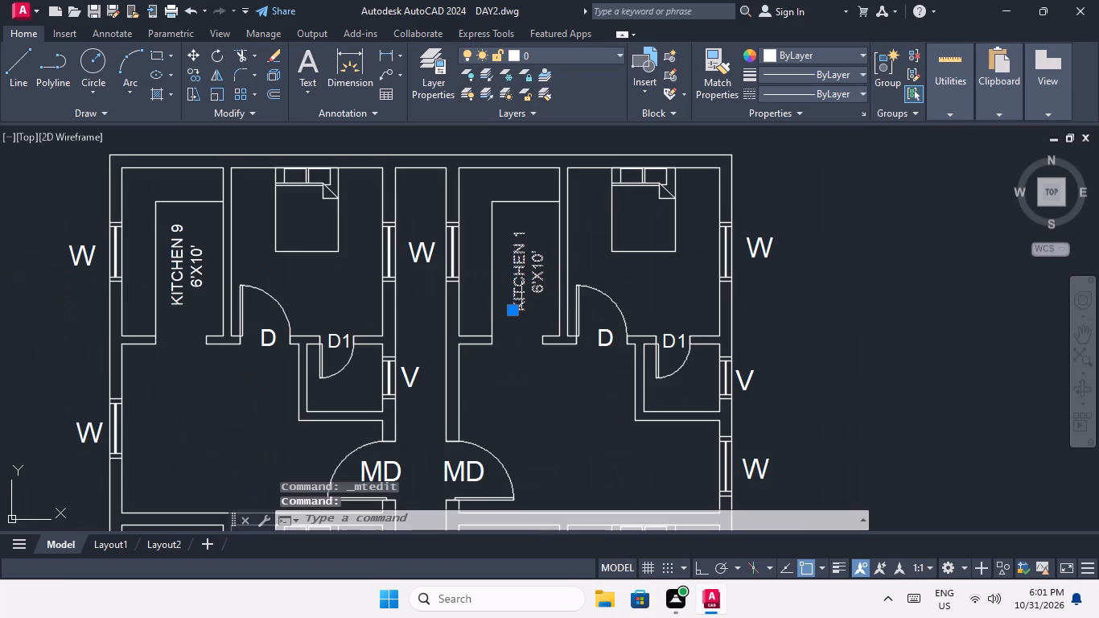
click(594, 315)
key(0)
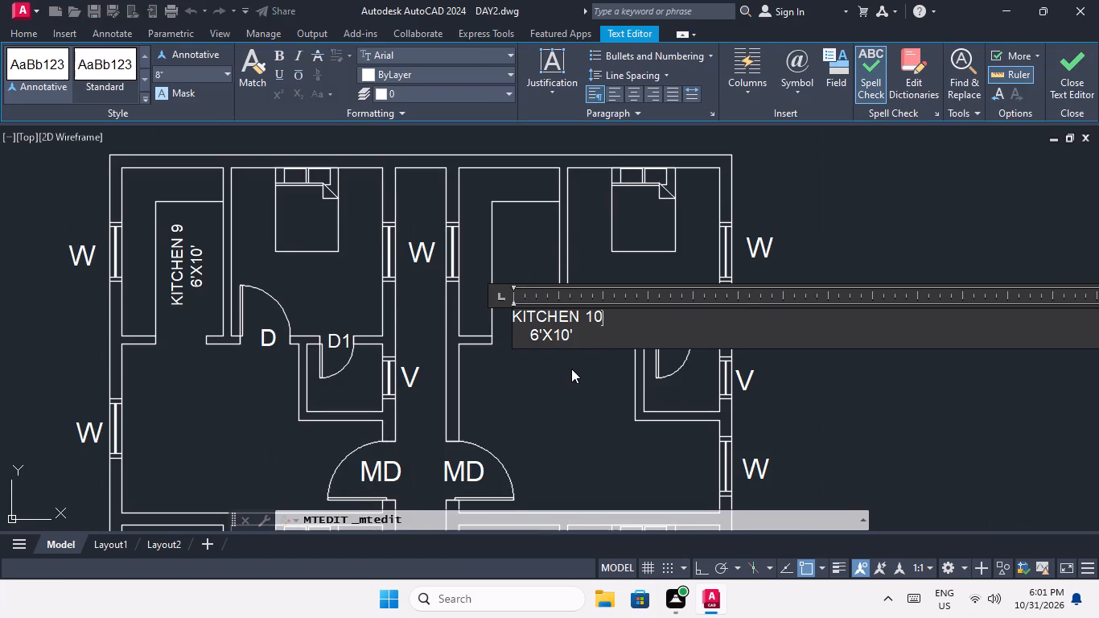
click(570, 370)
Renumber the kitchen labels in the upper east plan's second row from the north as KITCHEN 11 (west) and KITCHEN 12 (east).
scroll(558, 325, down, 2)
middle_drag(555, 326, 541, 263)
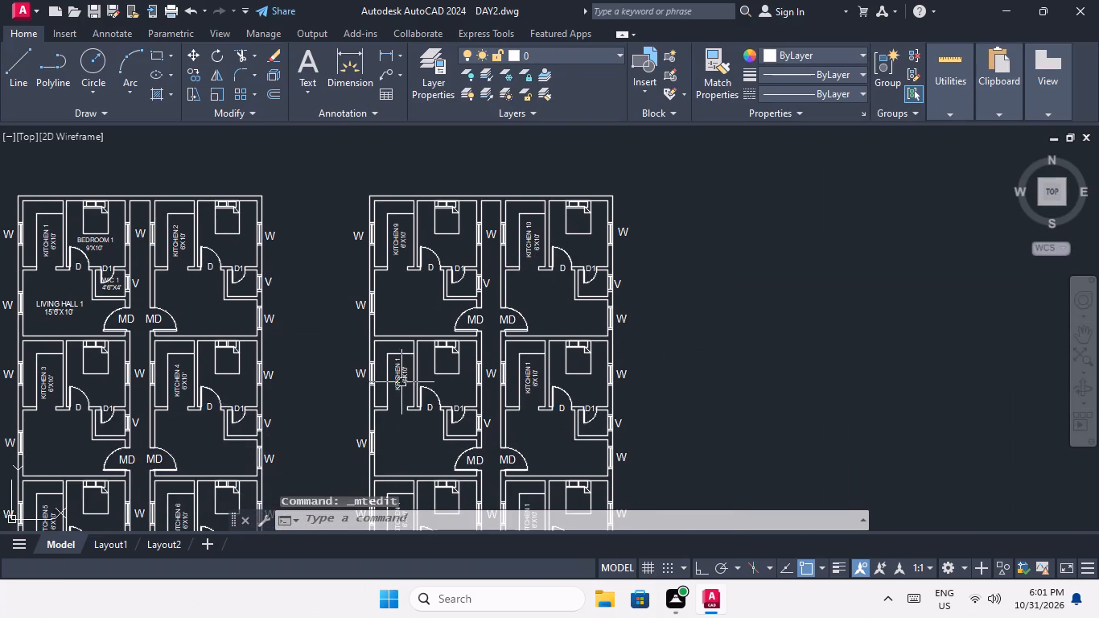
double_click(401, 377)
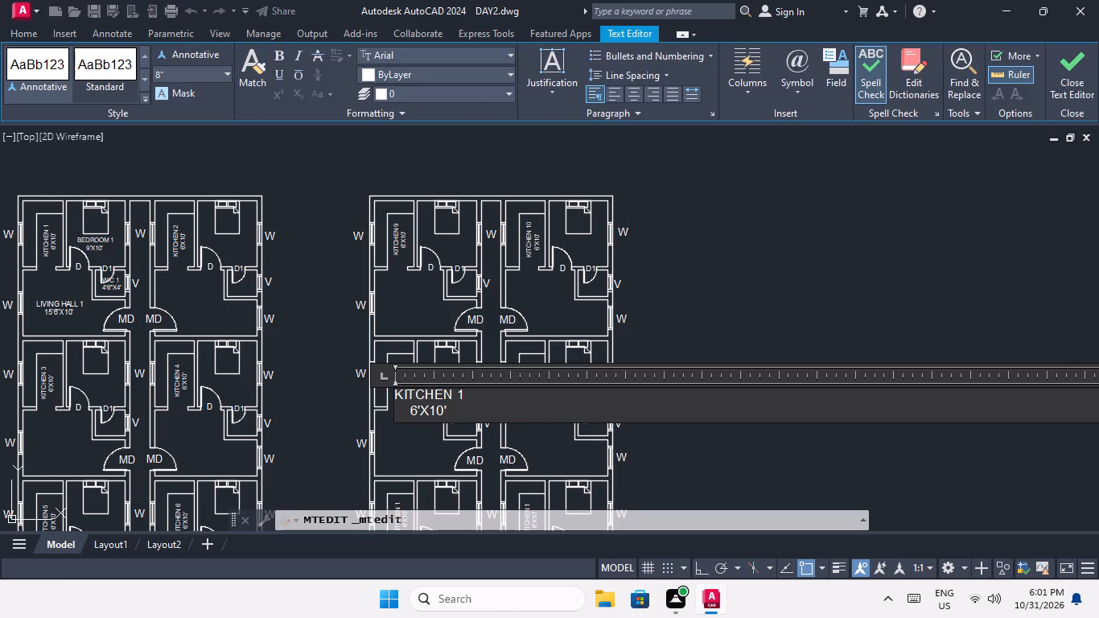
click(471, 393)
key(1)
click(542, 445)
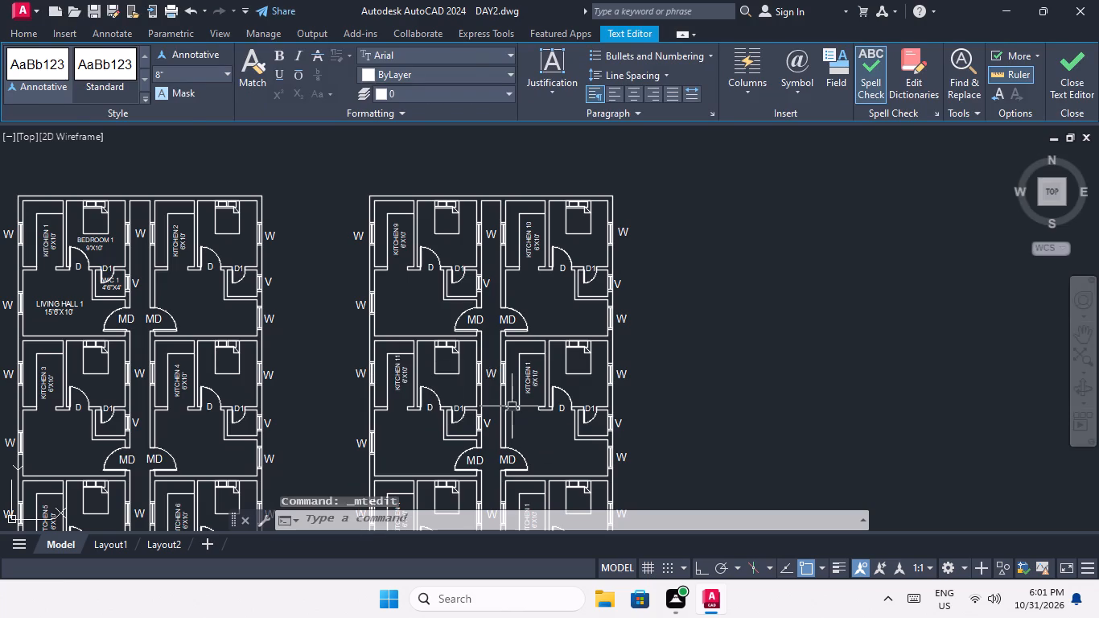
double_click(533, 379)
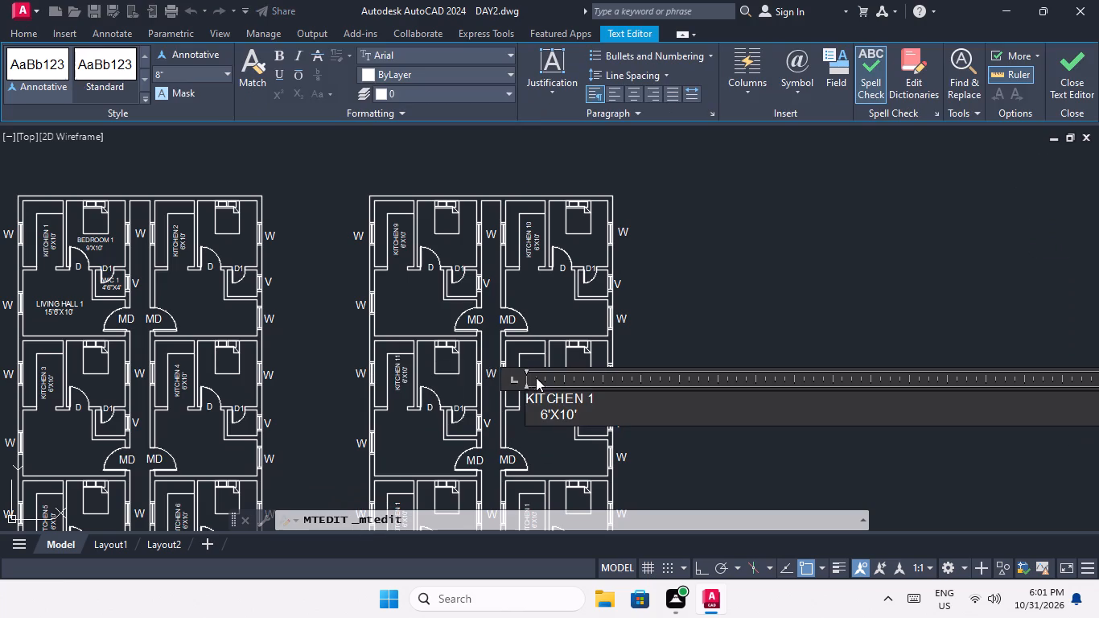
click(595, 400)
key(2)
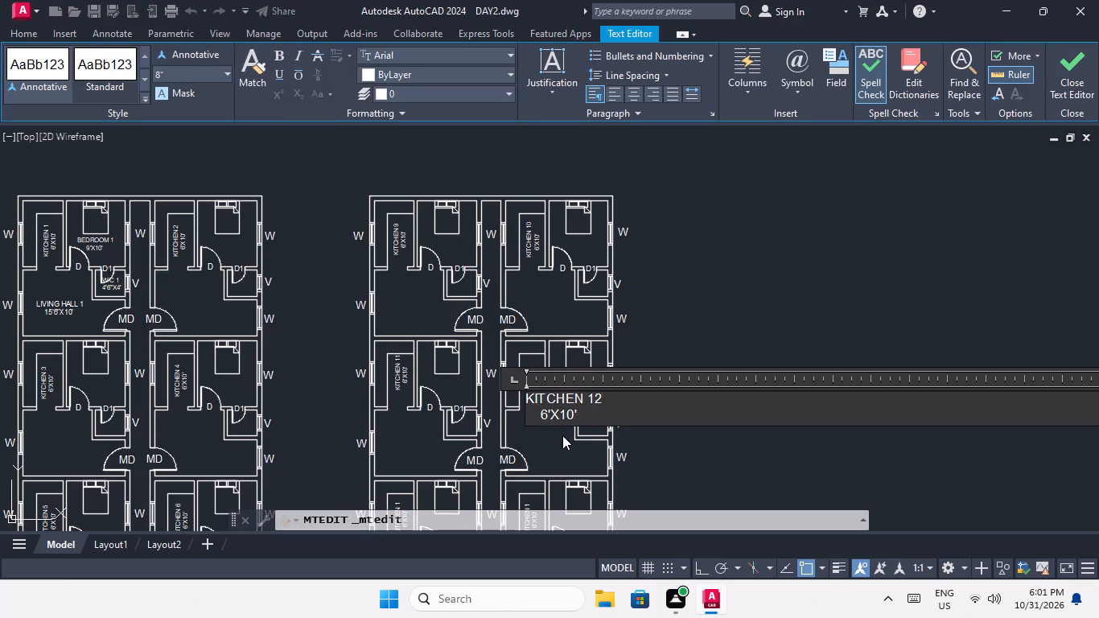
click(562, 435)
Renumber the kitchen labels in the upper east plan's third row from the north as KITCHEN 13 (west) and KITCHEN 14 (east).
middle_drag(525, 375, 510, 272)
scroll(504, 273, down, 1)
scroll(425, 381, up, 2)
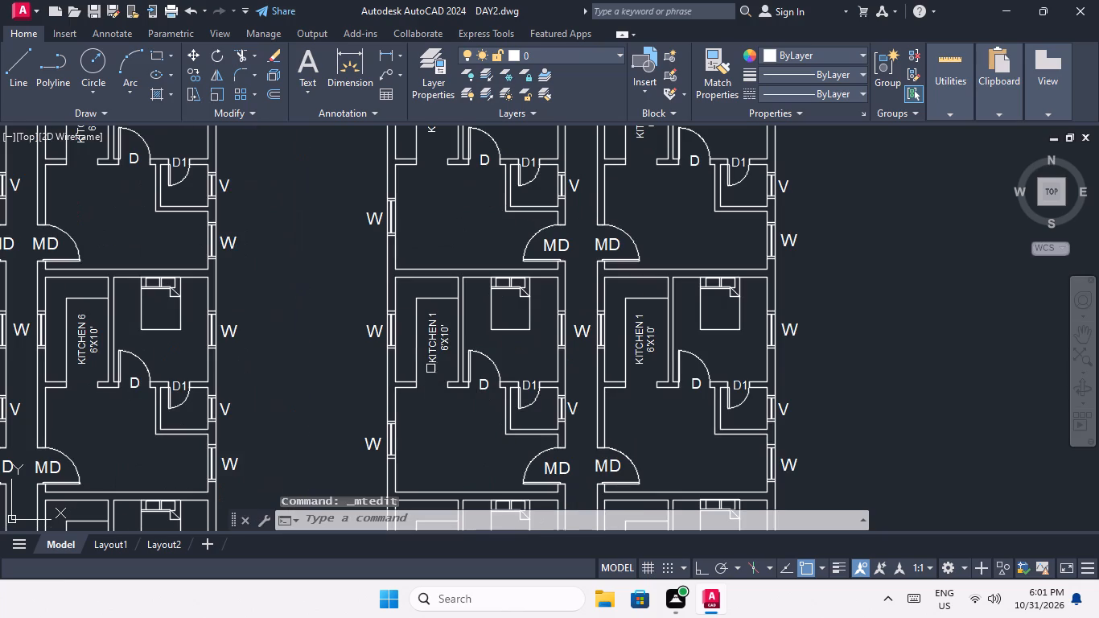
double_click(437, 344)
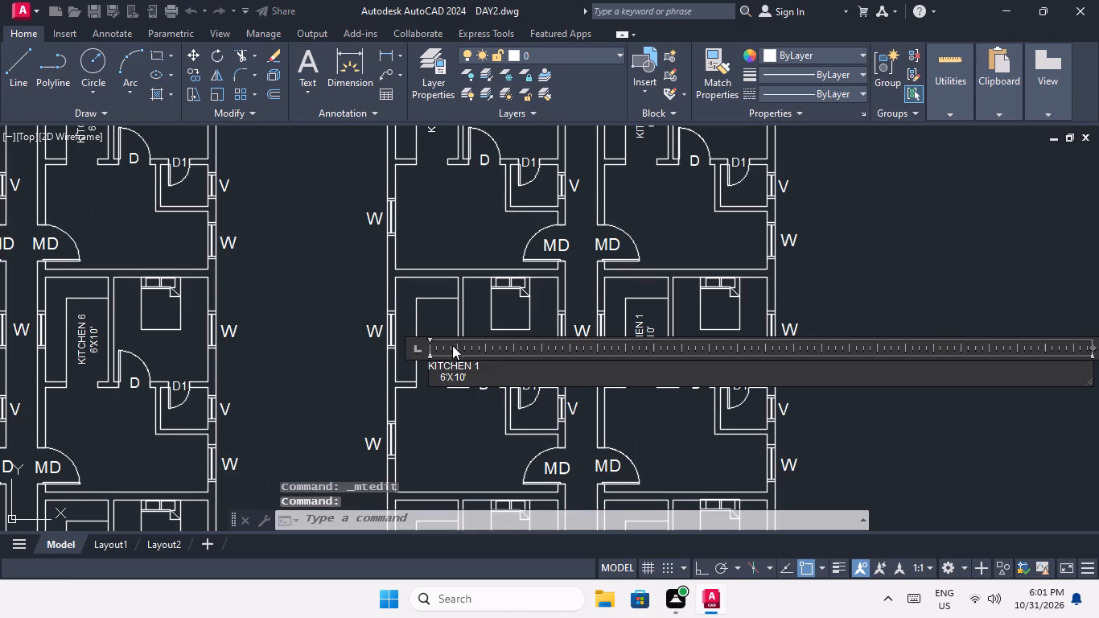
click(488, 371)
key(3)
click(470, 425)
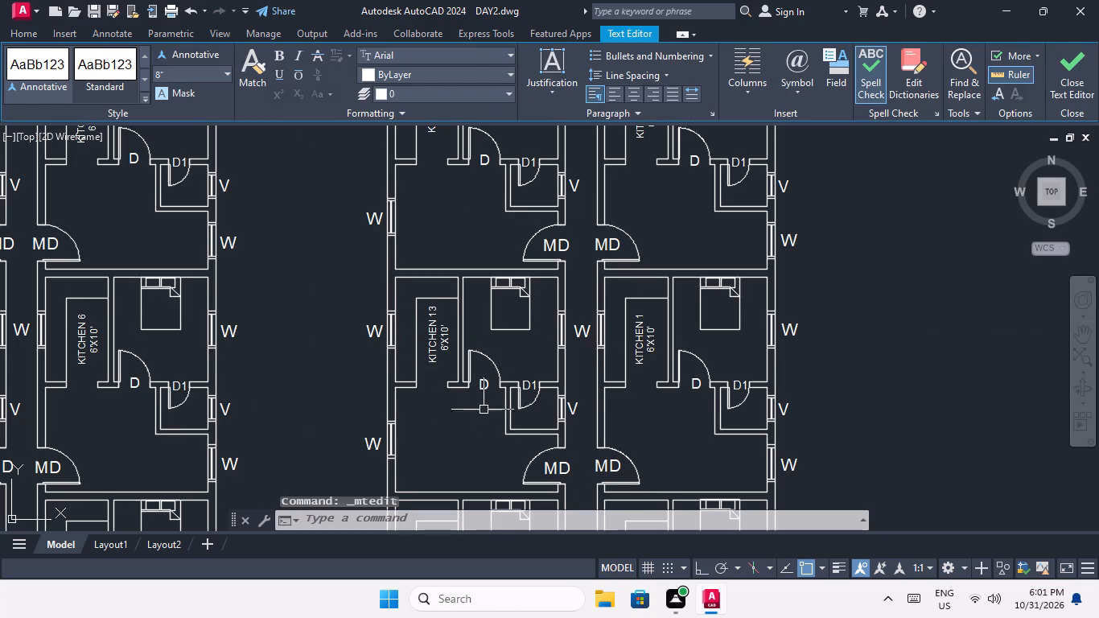
double_click(640, 353)
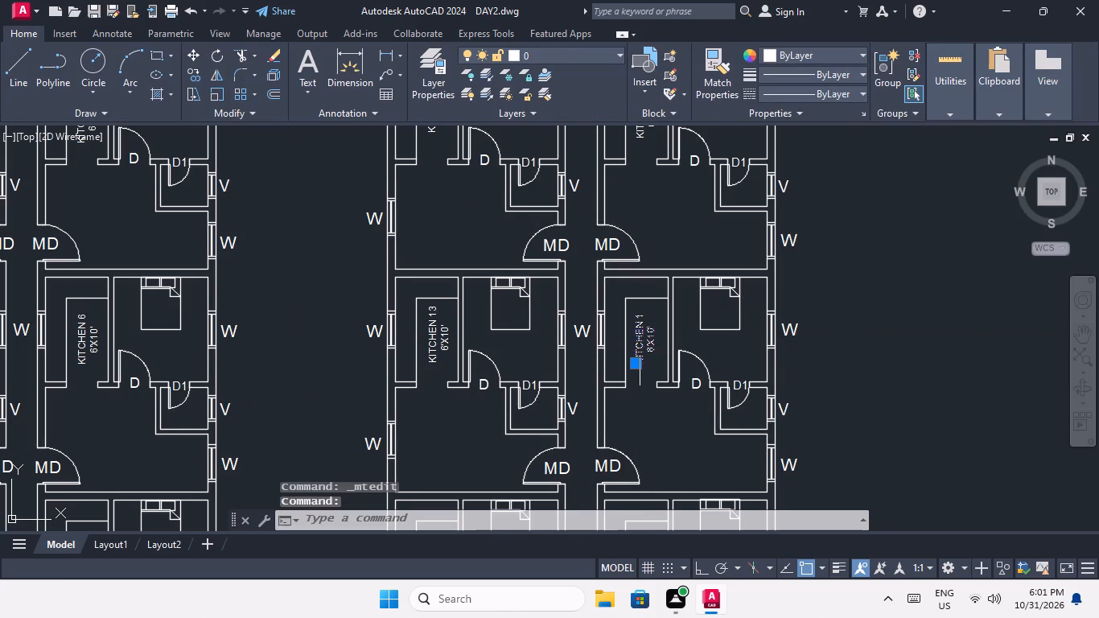
click(688, 373)
key(4)
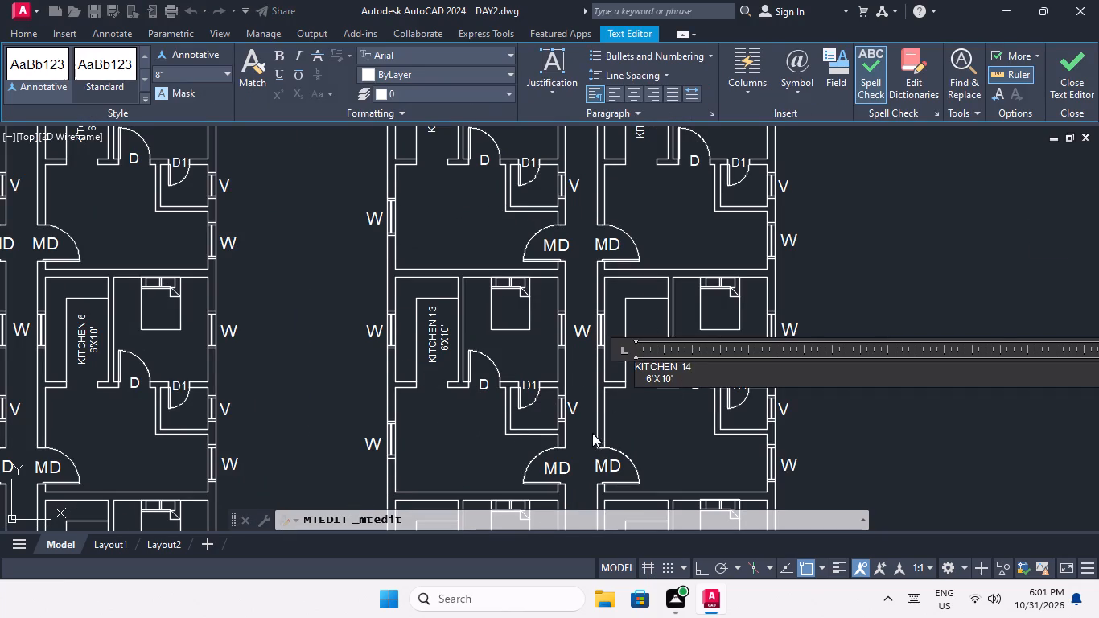
click(646, 431)
Renumber the kitchen labels in the upper east plan's southernmost row of flats as KITCHEN 15 (west) and KITCHEN 16 (east).
middle_drag(626, 395, 603, 320)
middle_drag(554, 356, 537, 271)
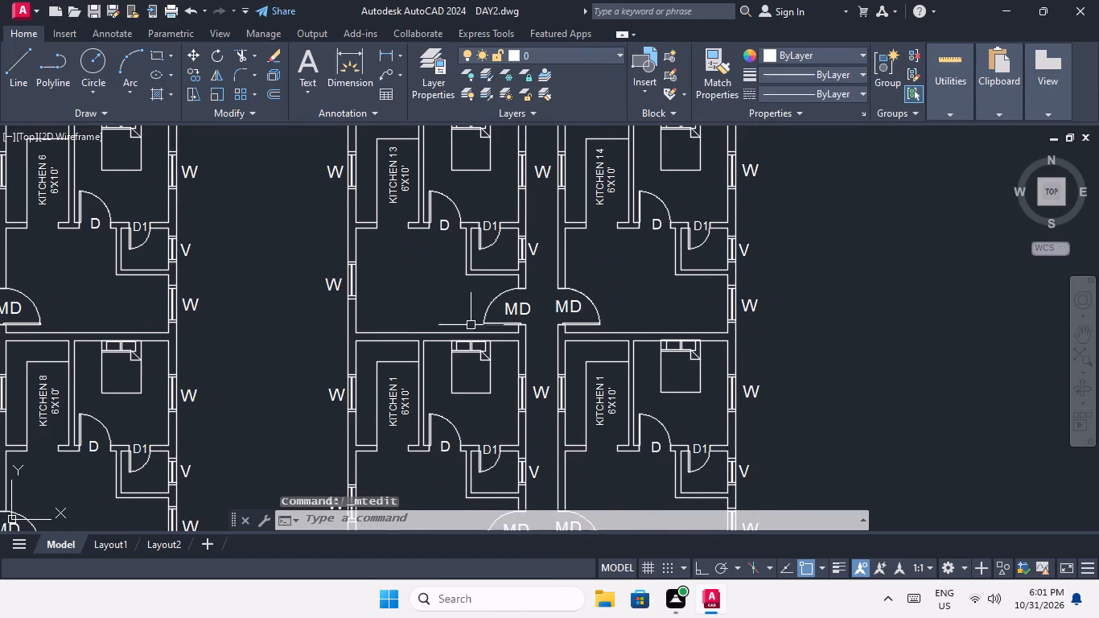
double_click(391, 400)
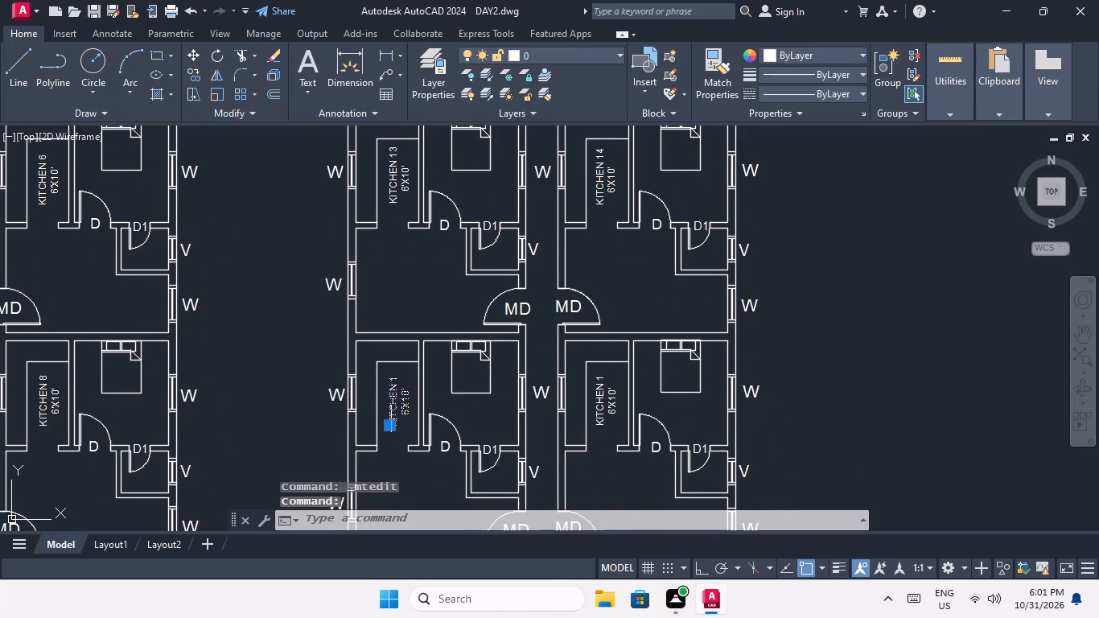
click(447, 428)
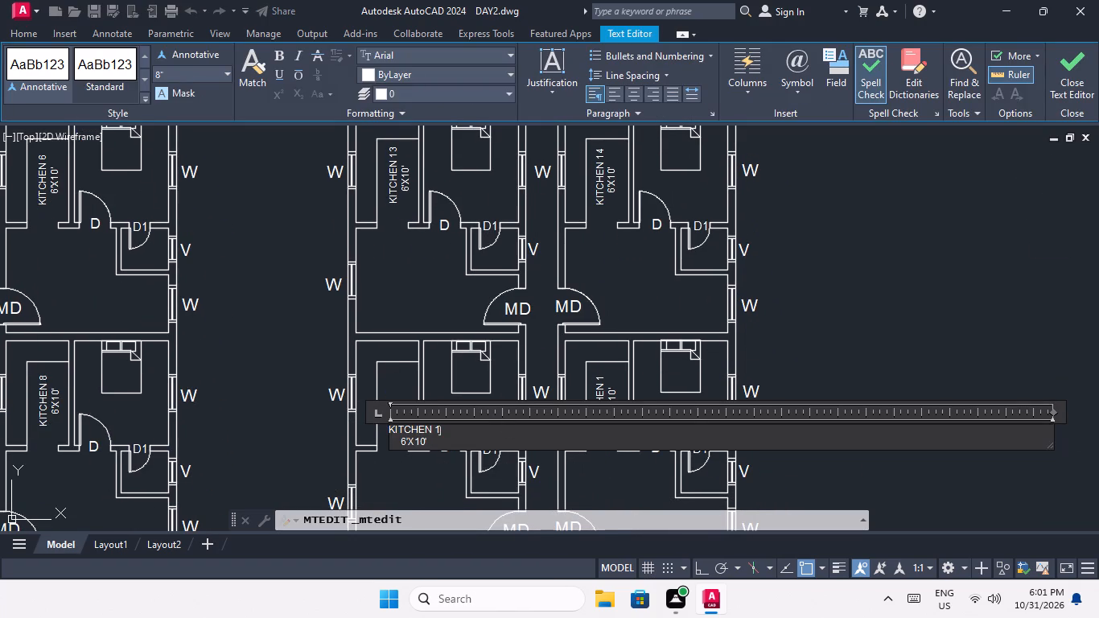
key(5)
click(401, 464)
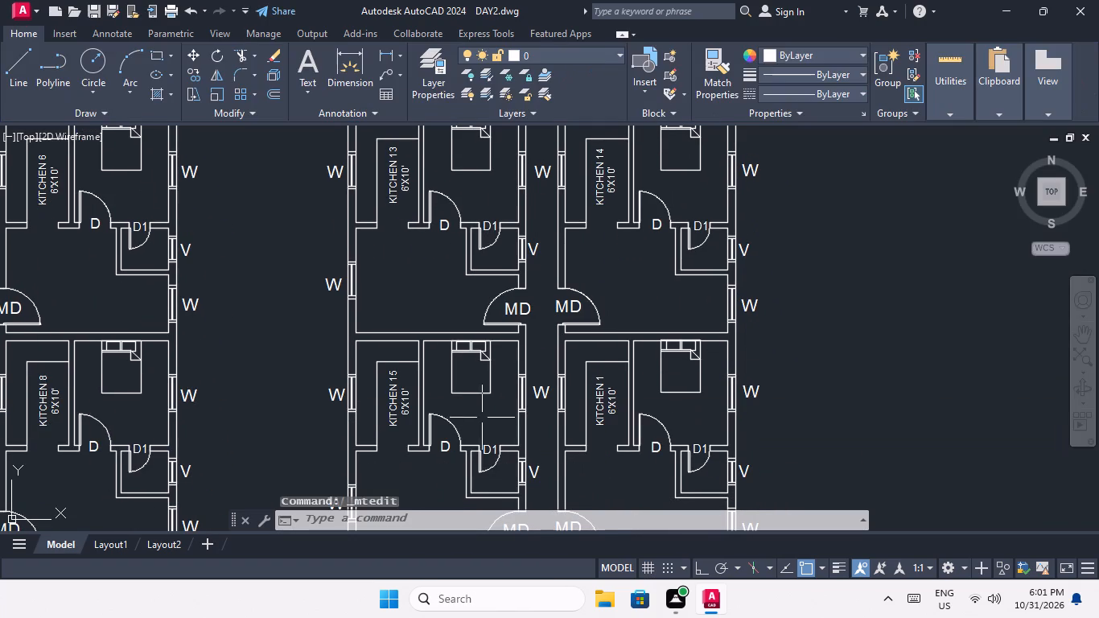
double_click(597, 398)
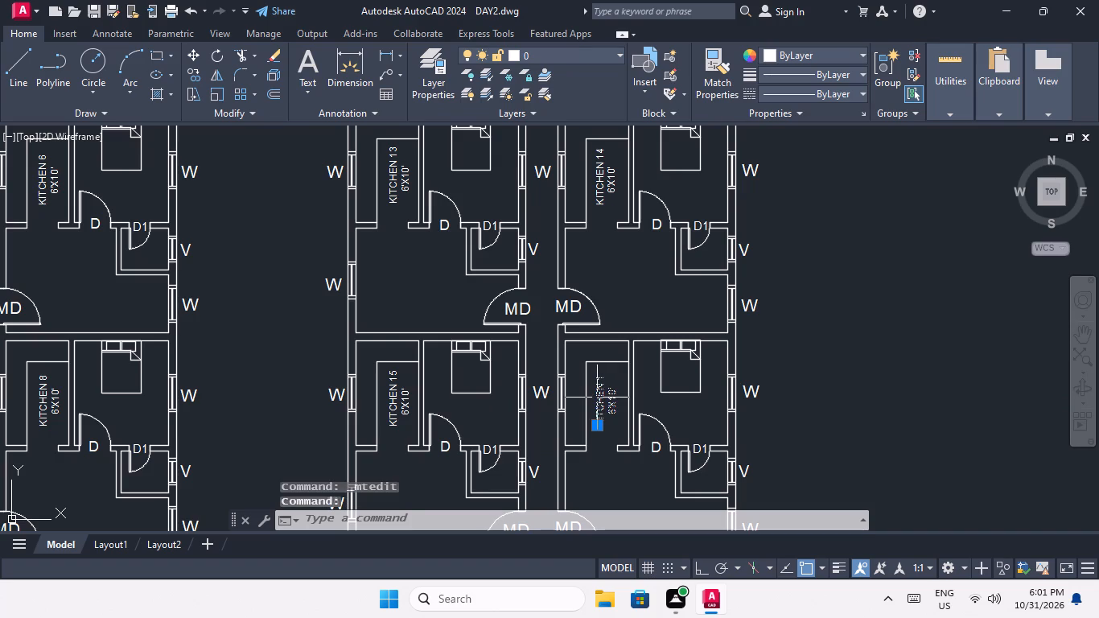
click(655, 423)
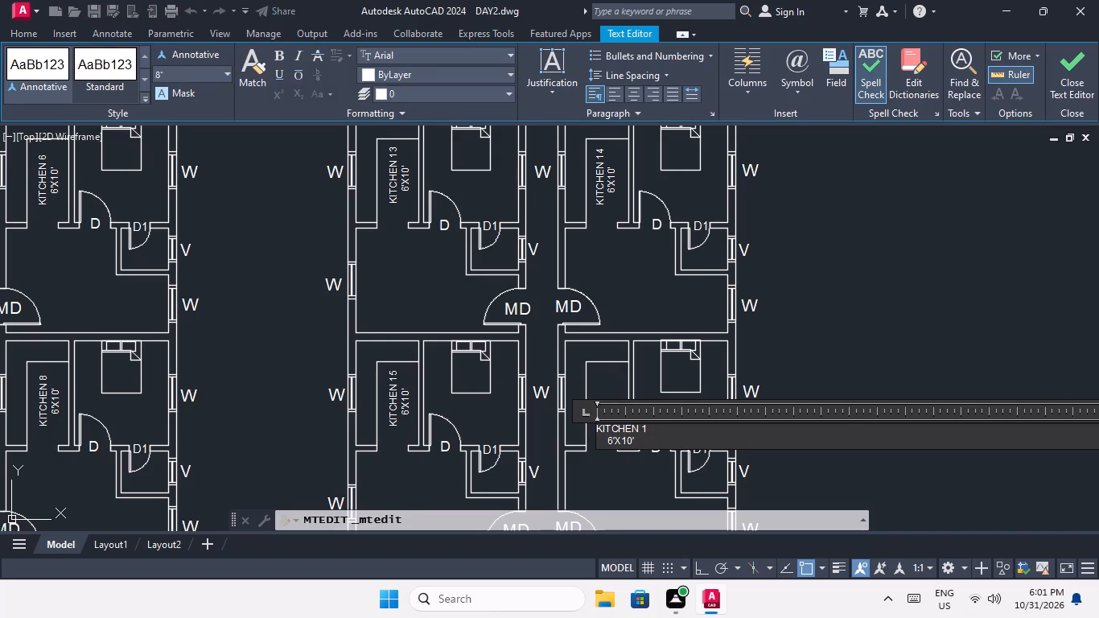
key(6)
key(BackSpace)
click(648, 430)
key(6)
click(611, 459)
Renumber the kitchen labels in the lower west plan's northernmost row of flats as KITCHEN 17 (west) and KITCHEN 18 (east).
middle_drag(608, 455, 584, 368)
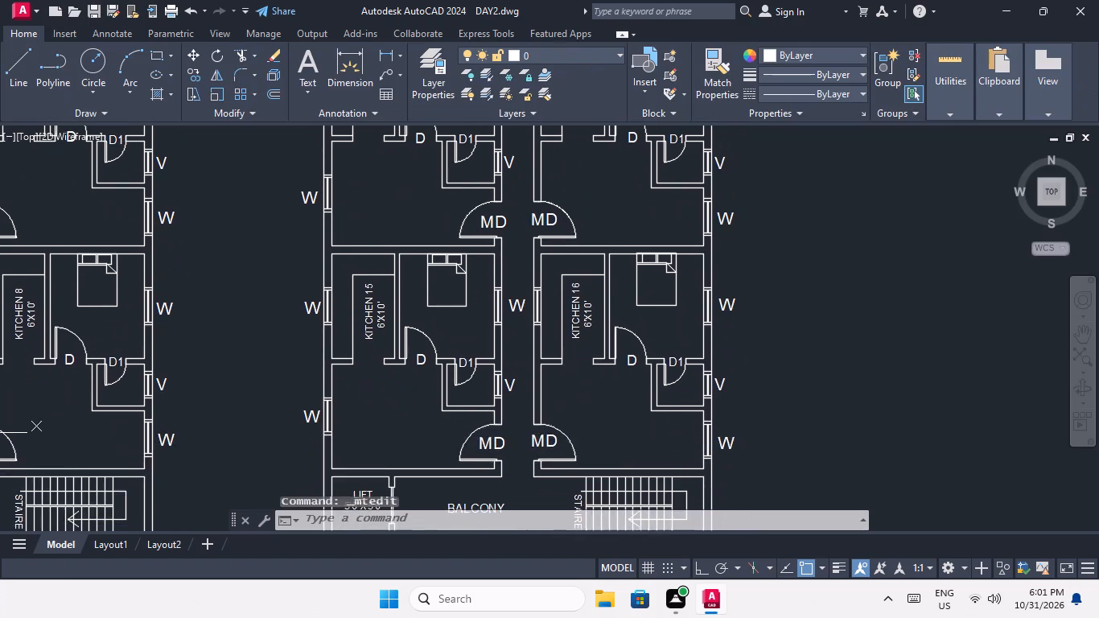
scroll(577, 362, down, 2)
middle_drag(434, 388, 453, 326)
scroll(467, 301, down, 2)
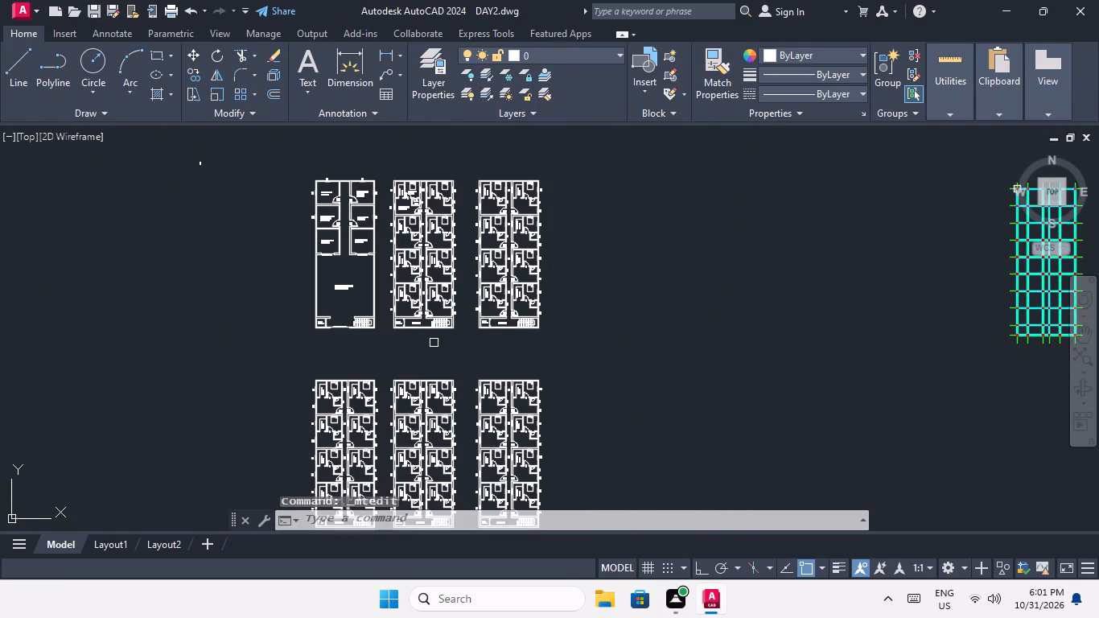
scroll(324, 405, up, 5)
double_click(305, 340)
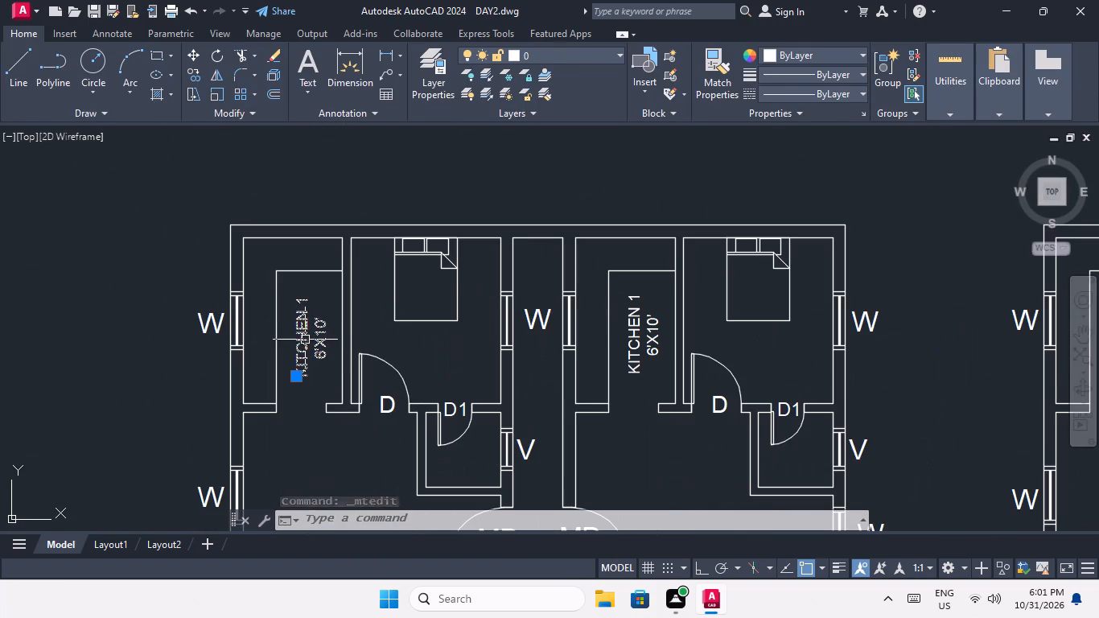
click(374, 385)
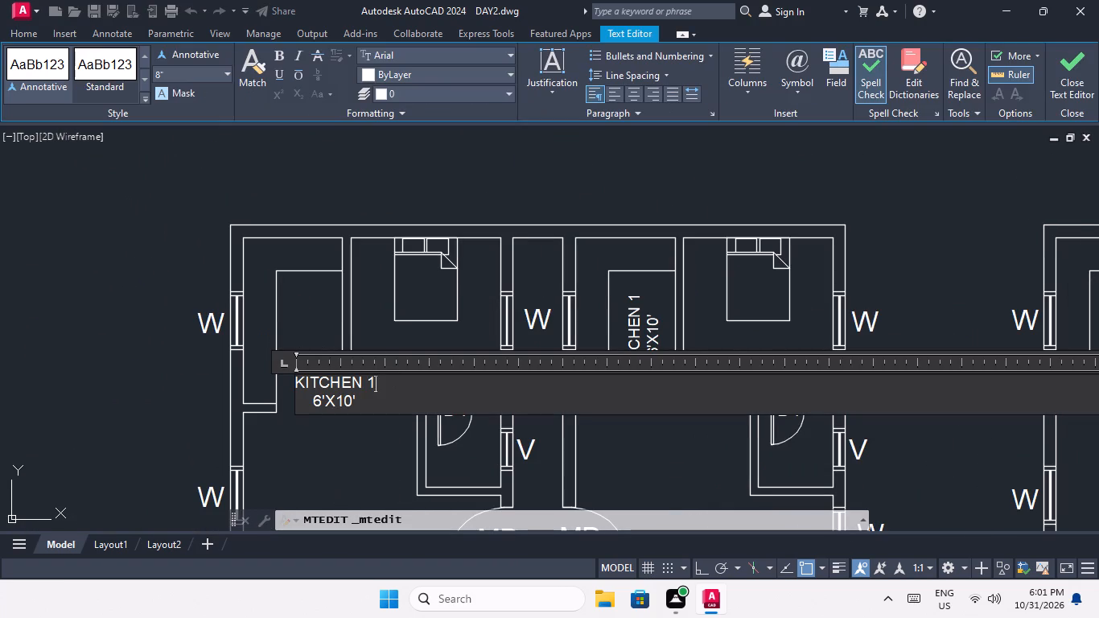
key(7)
click(375, 455)
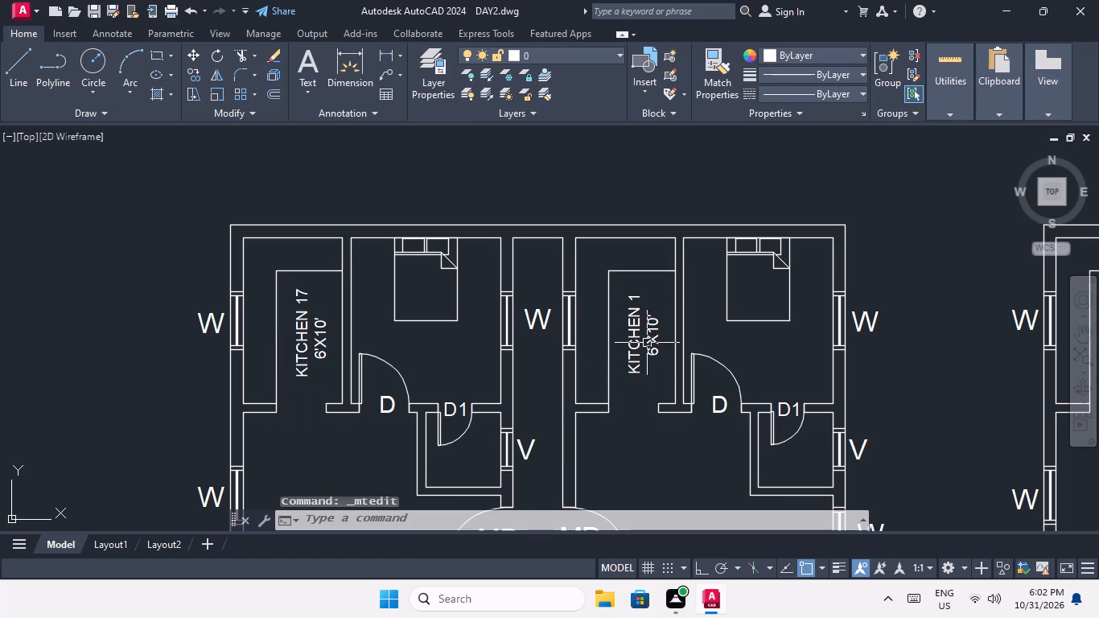
double_click(632, 344)
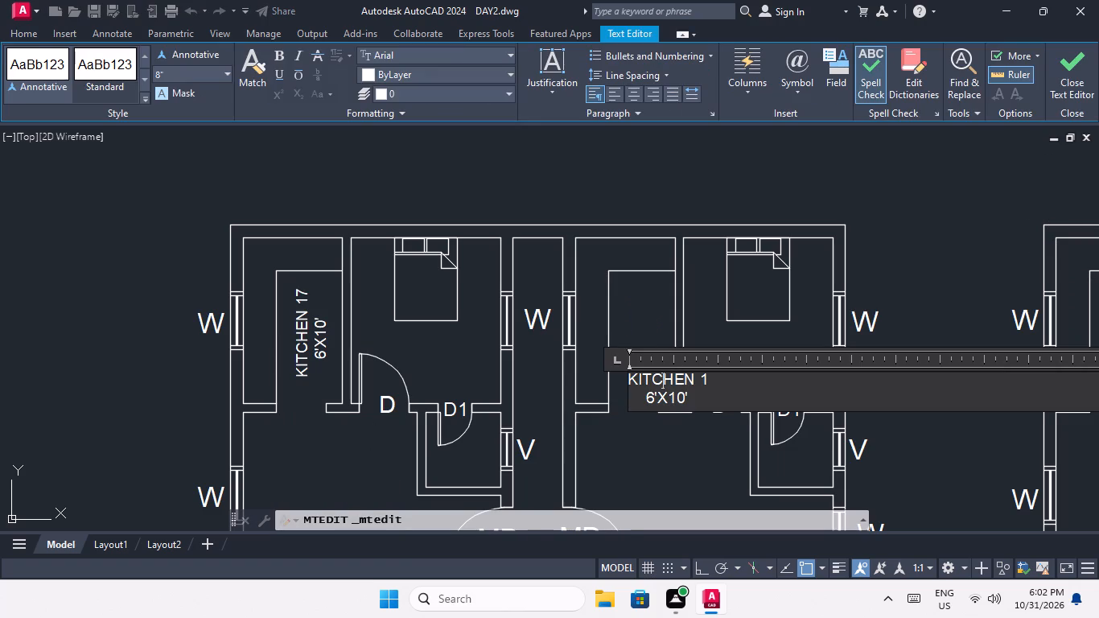
click(721, 385)
key(8)
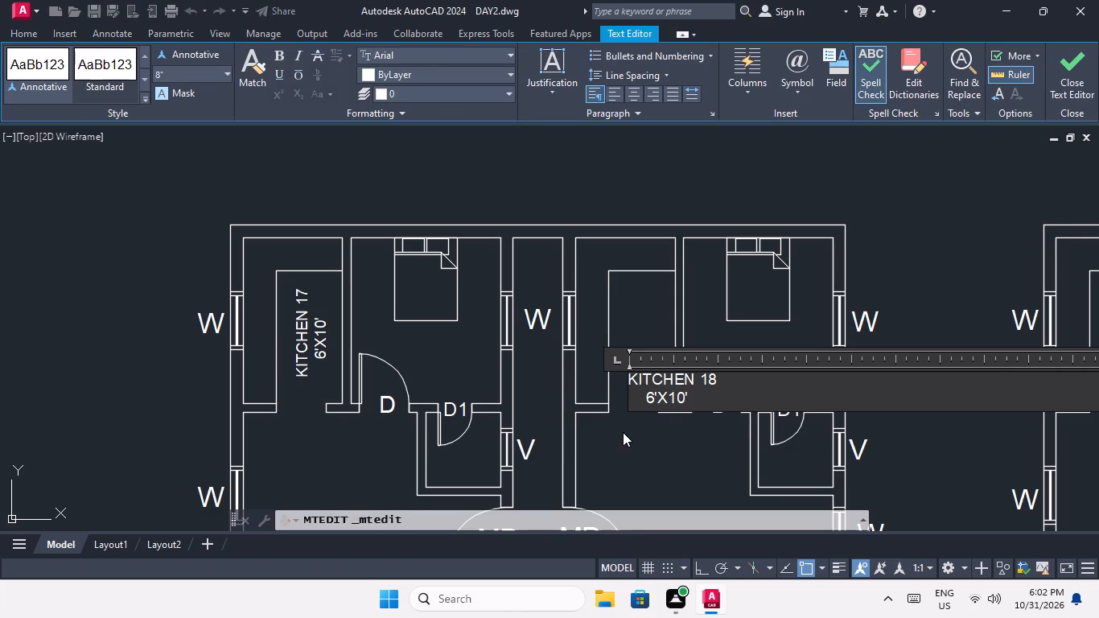
click(624, 432)
Renumber the kitchen labels in the lower west plan's second row from the north as KITCHEN 19 (west) and KITCHEN 20 (east).
scroll(595, 343, down, 2)
middle_drag(584, 363, 563, 261)
scroll(467, 373, up, 2)
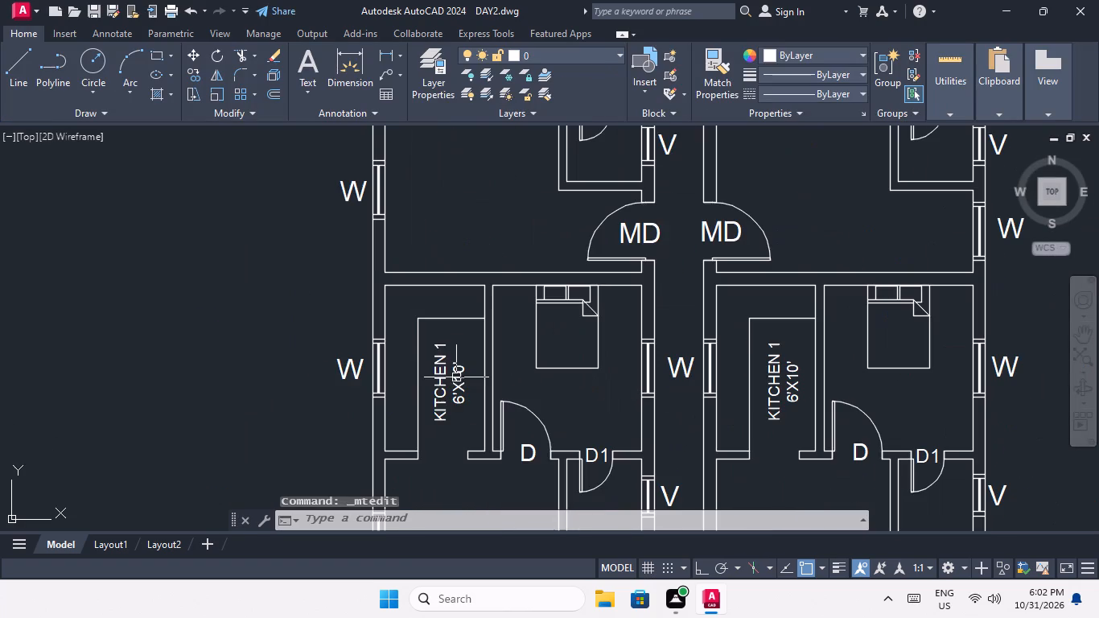
double_click(439, 373)
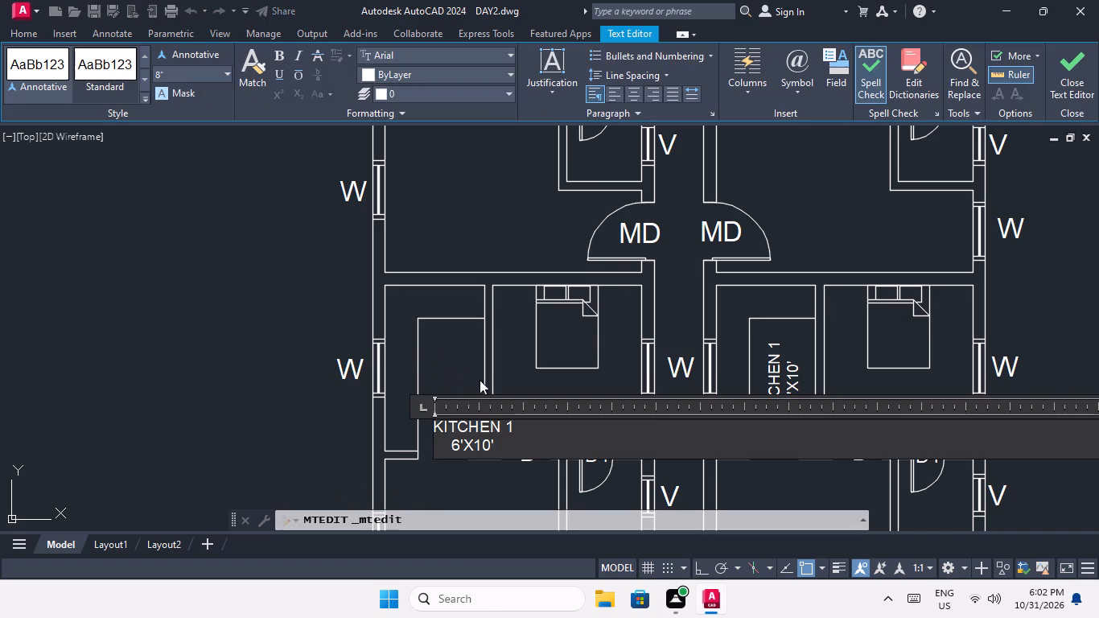
click(525, 425)
key(9)
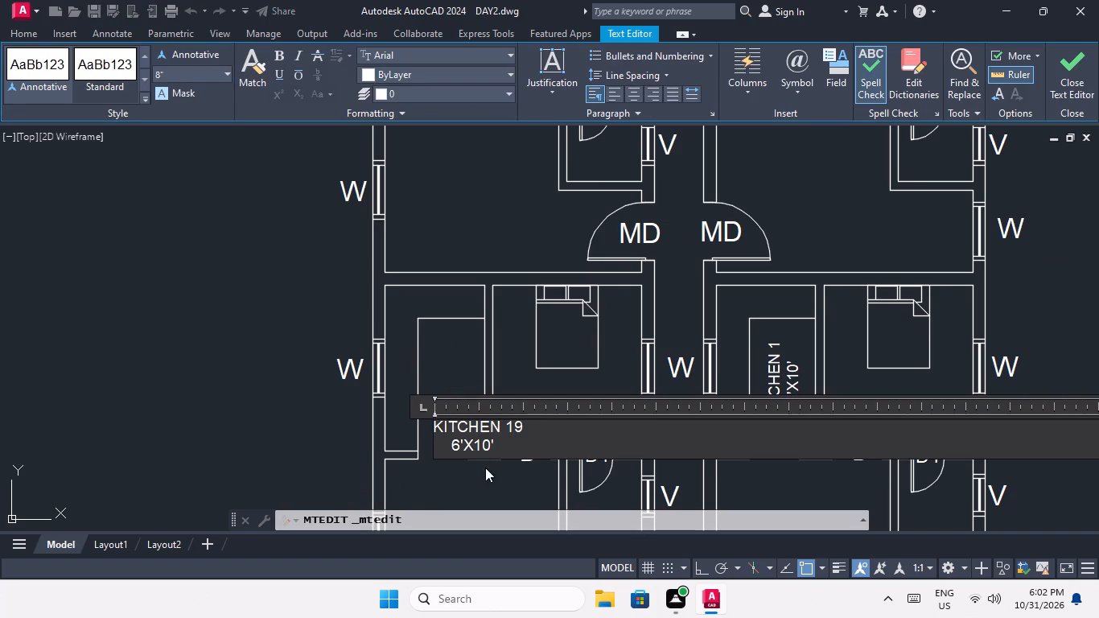
click(485, 468)
double_click(770, 383)
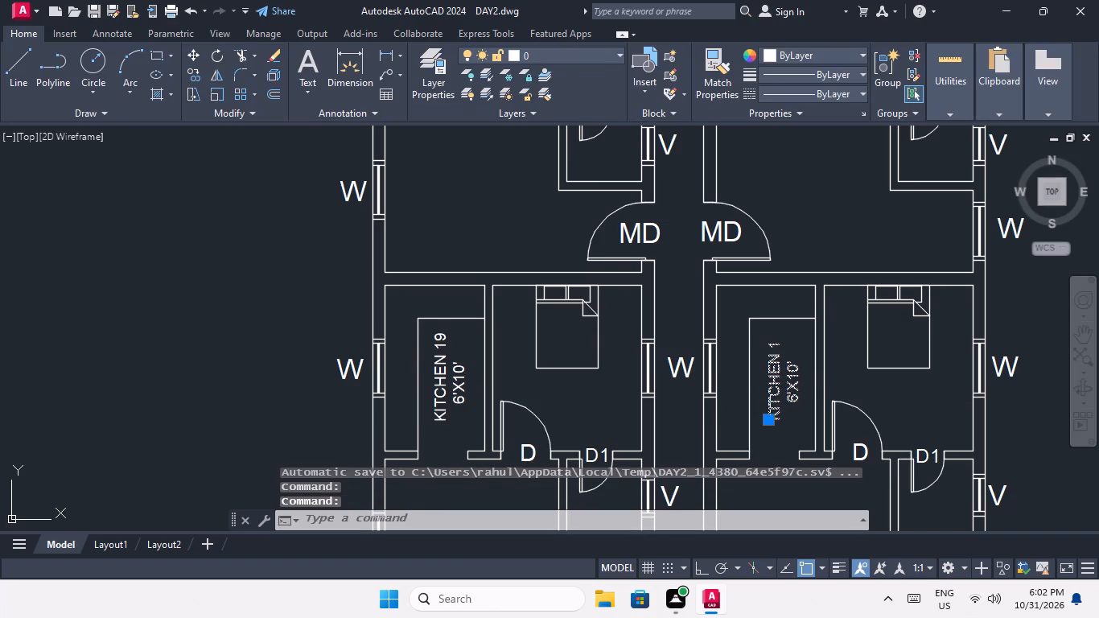
click(850, 431)
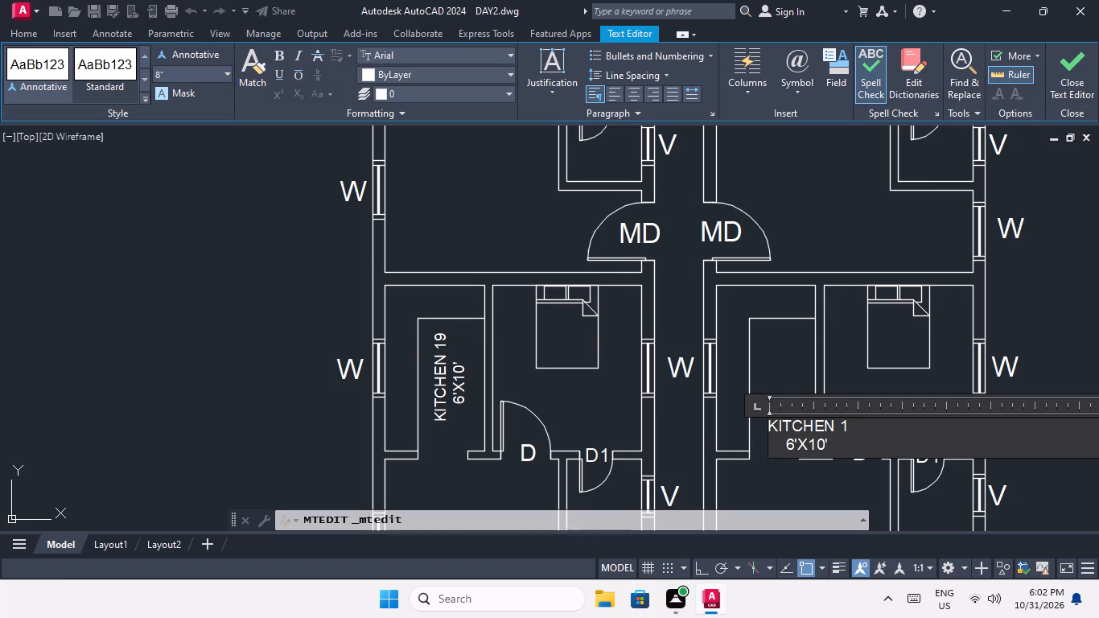
key(BackSpace)
text(20)
click(775, 466)
Renumber the kitchen labels in the lower west plan's third row from the north as KITCHEN 21 (west) and KITCHEN 22 (east).
middle_drag(685, 389, 642, 276)
scroll(627, 270, down, 2)
scroll(546, 414, up, 2)
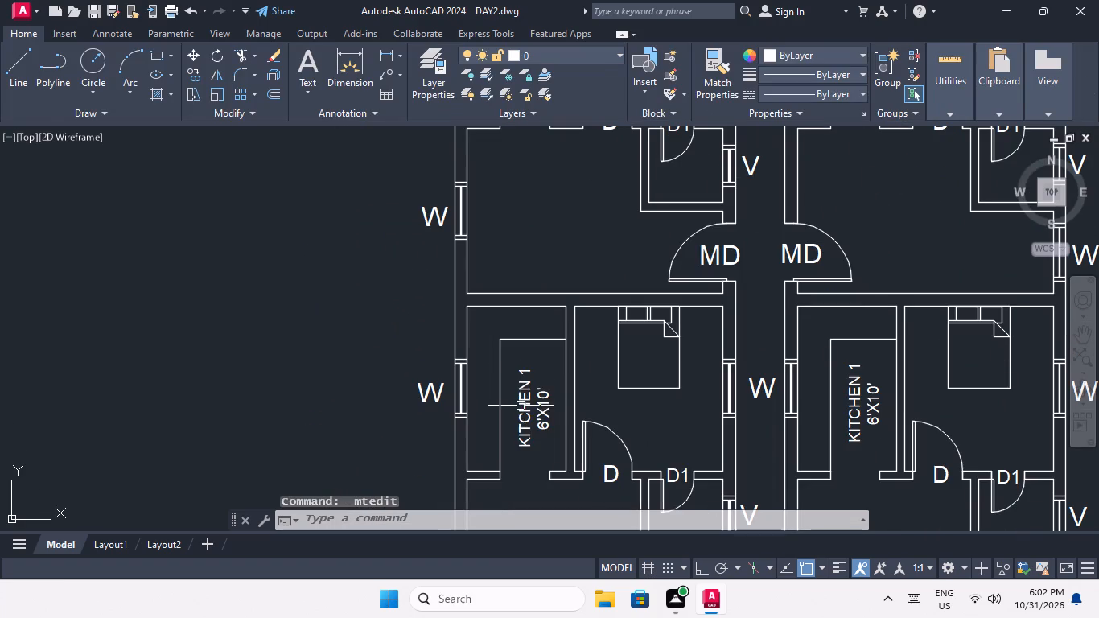
double_click(521, 406)
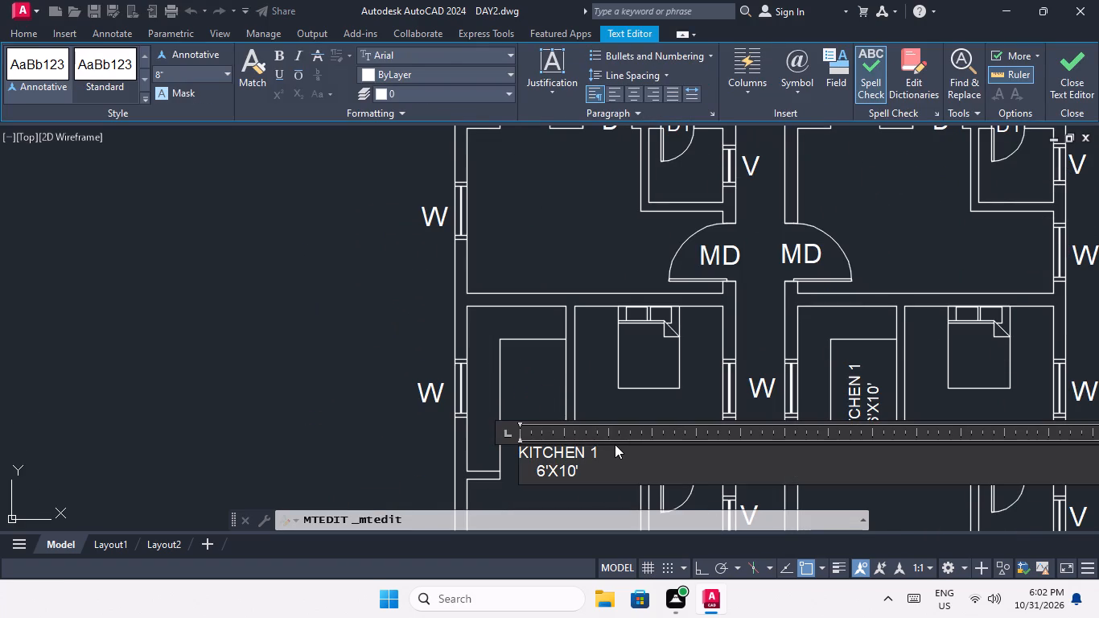
click(615, 444)
click(605, 454)
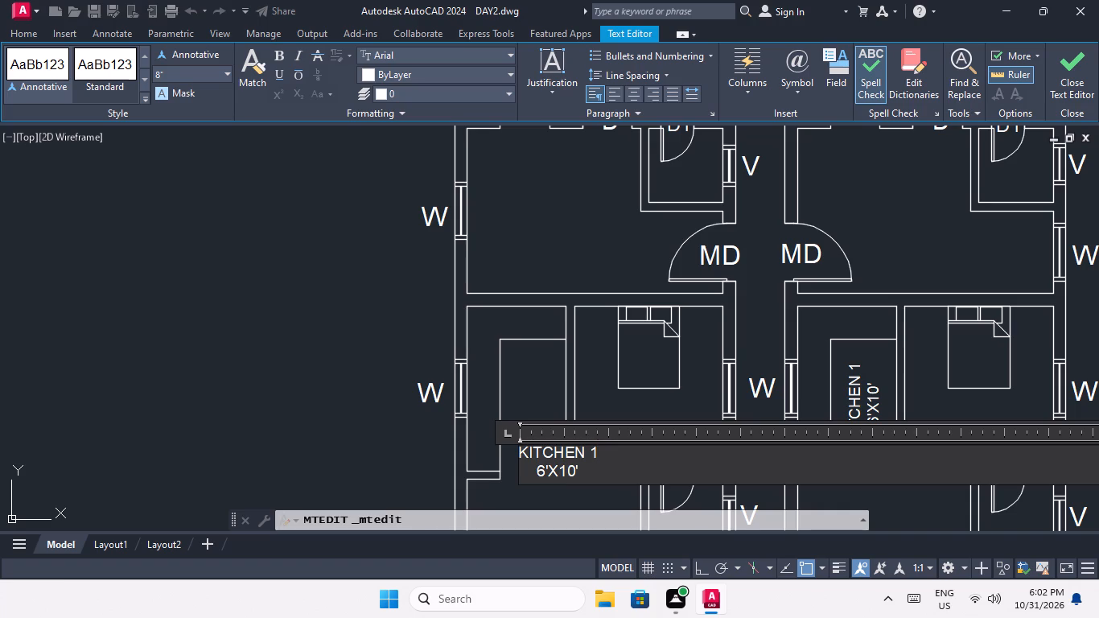
key(BackSpace)
key(2)
key(1)
click(534, 379)
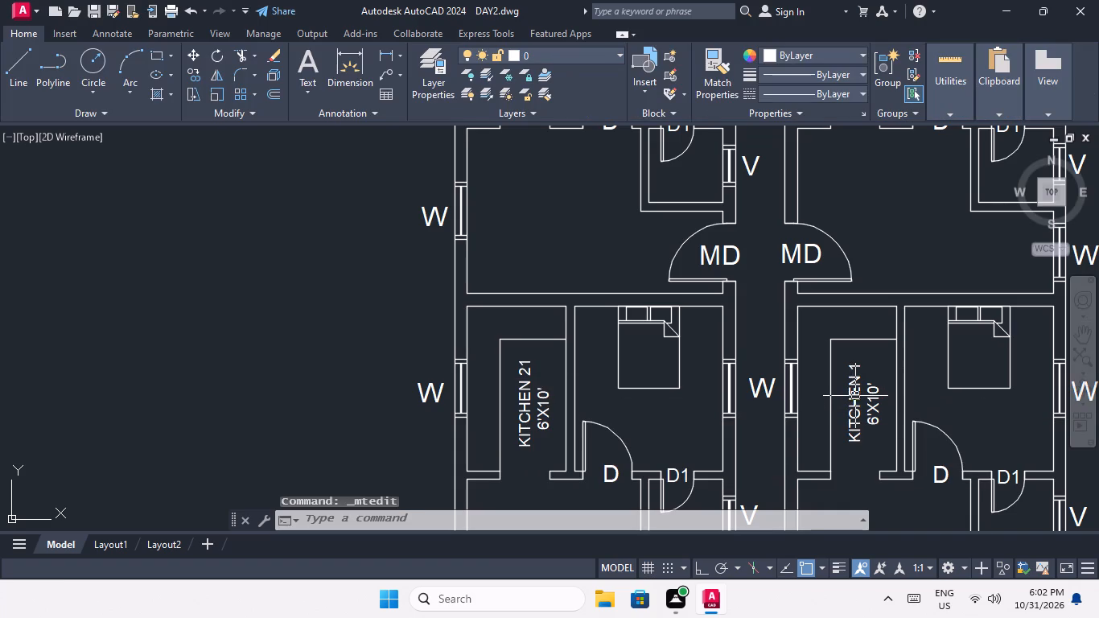
double_click(855, 396)
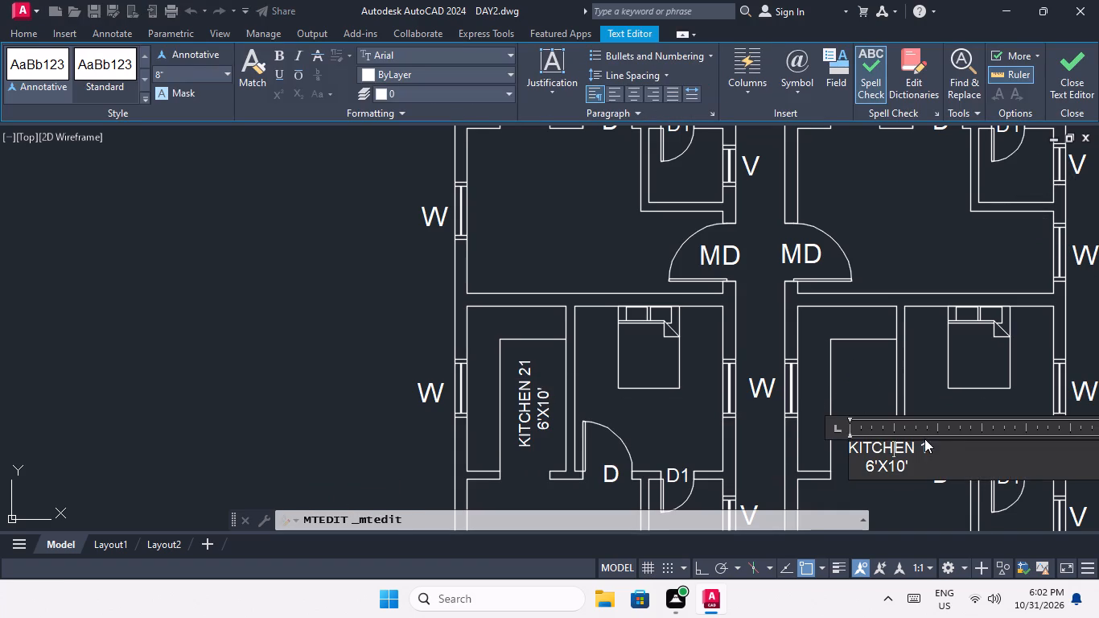
click(924, 439)
click(932, 453)
key(BackSpace)
text(22)
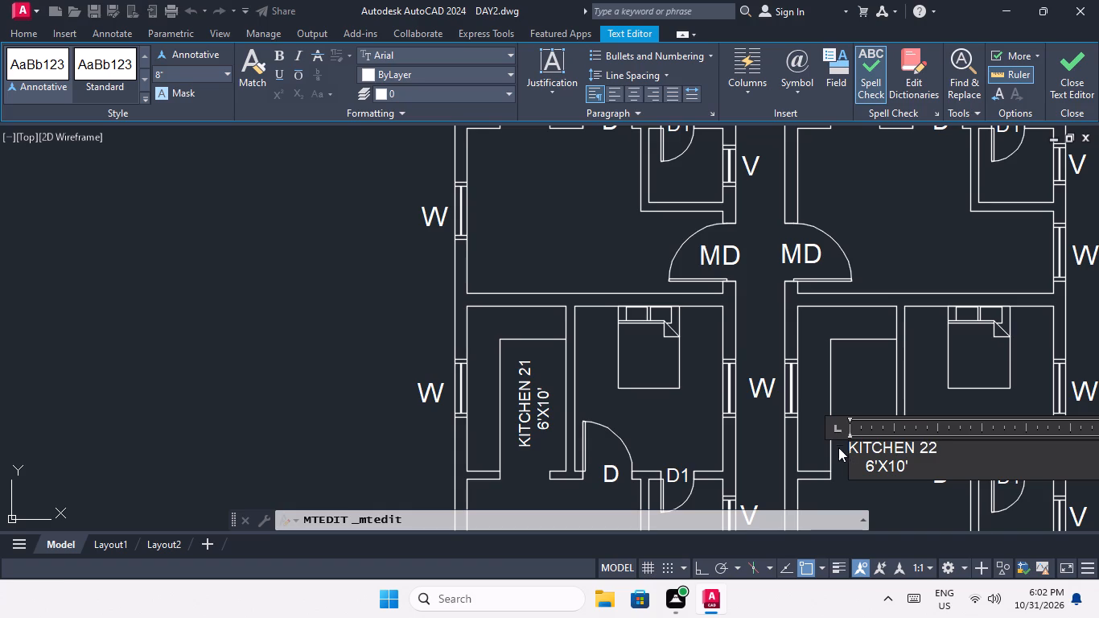
click(844, 385)
Renumber the kitchen labels in the lower west plan's southernmost row of flats as KITCHEN 23 (west) and KITCHEN 24 (east).
scroll(838, 340, down, 2)
middle_drag(807, 370, 718, 281)
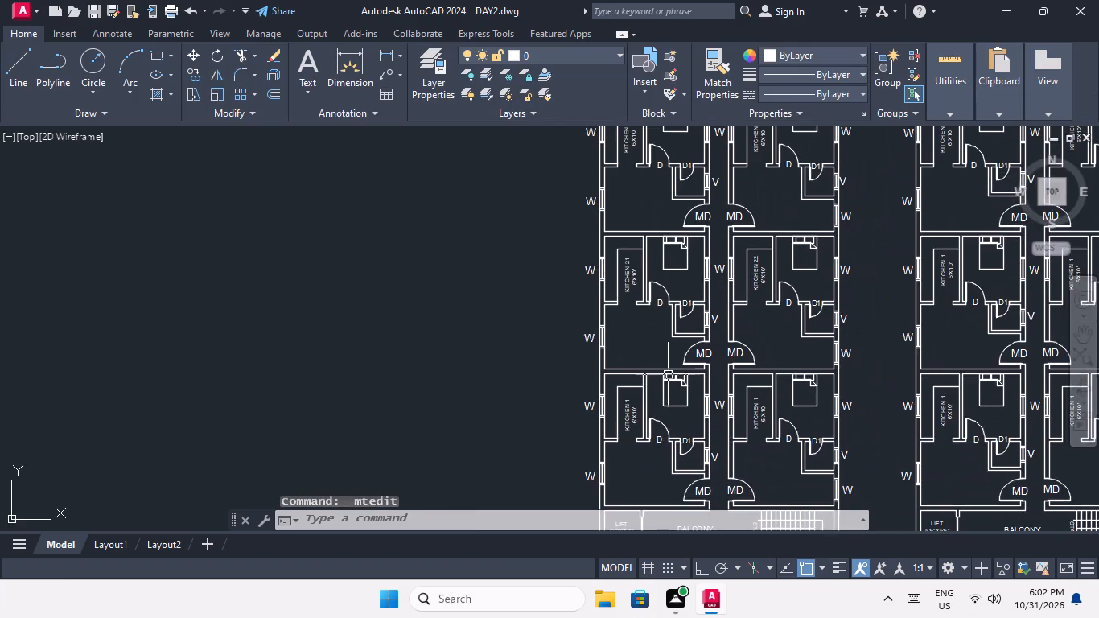
scroll(646, 425, up, 2)
double_click(611, 399)
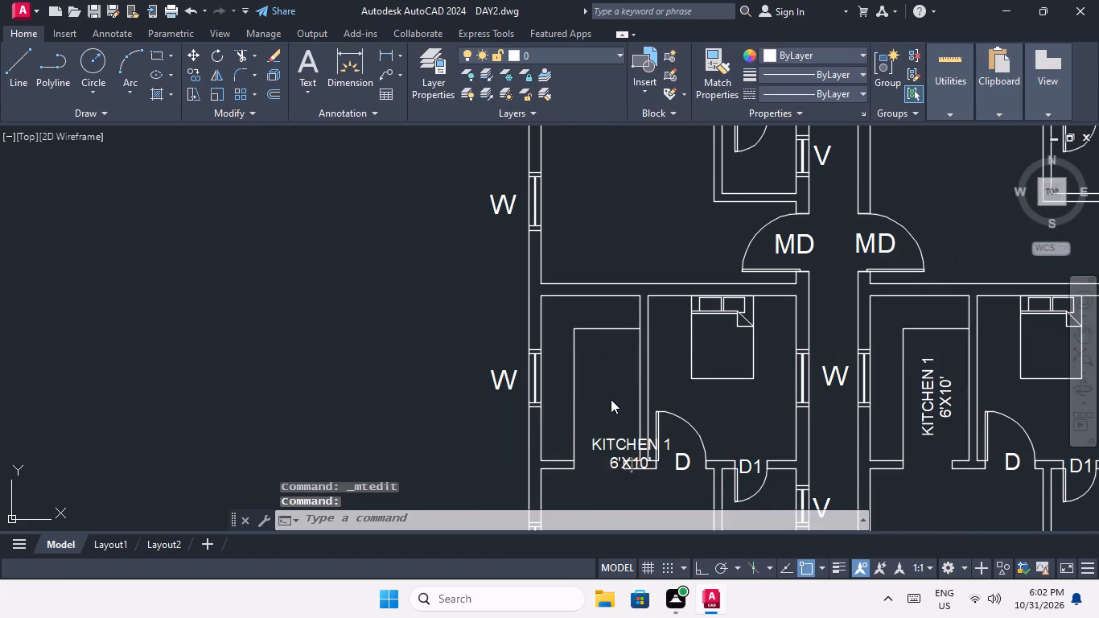
click(680, 445)
key(BackSpace)
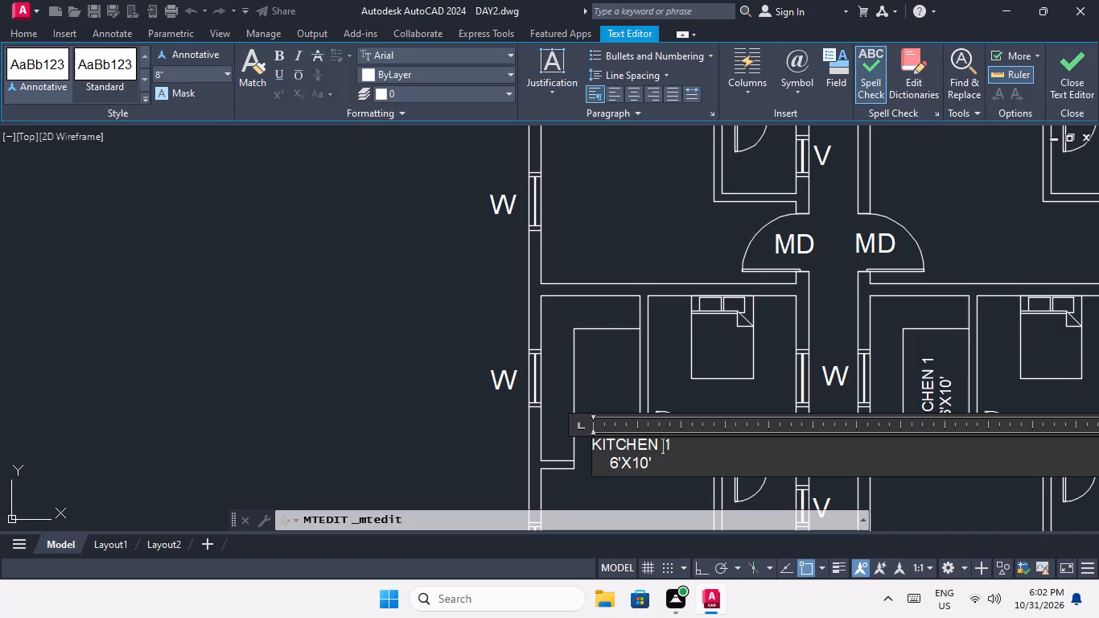
text(23)
click(601, 380)
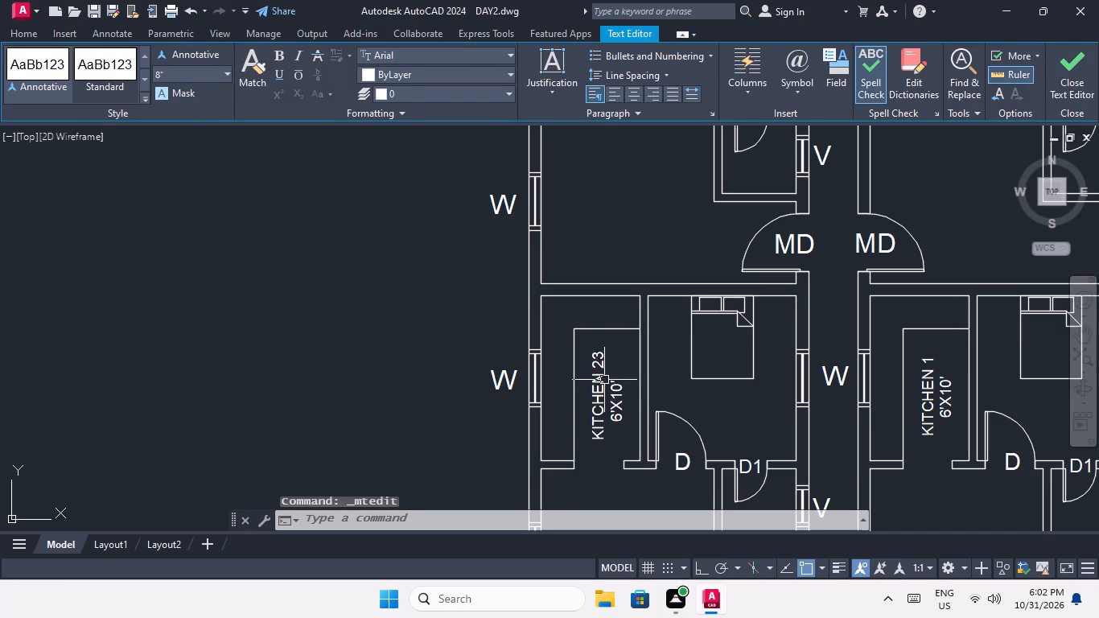
double_click(927, 395)
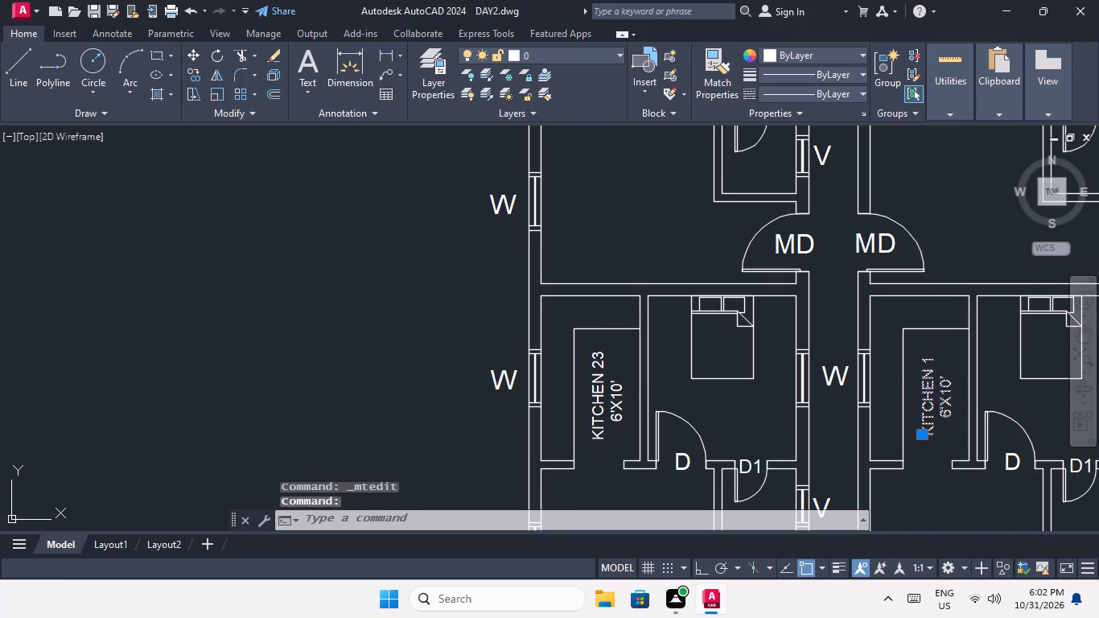
click(1001, 442)
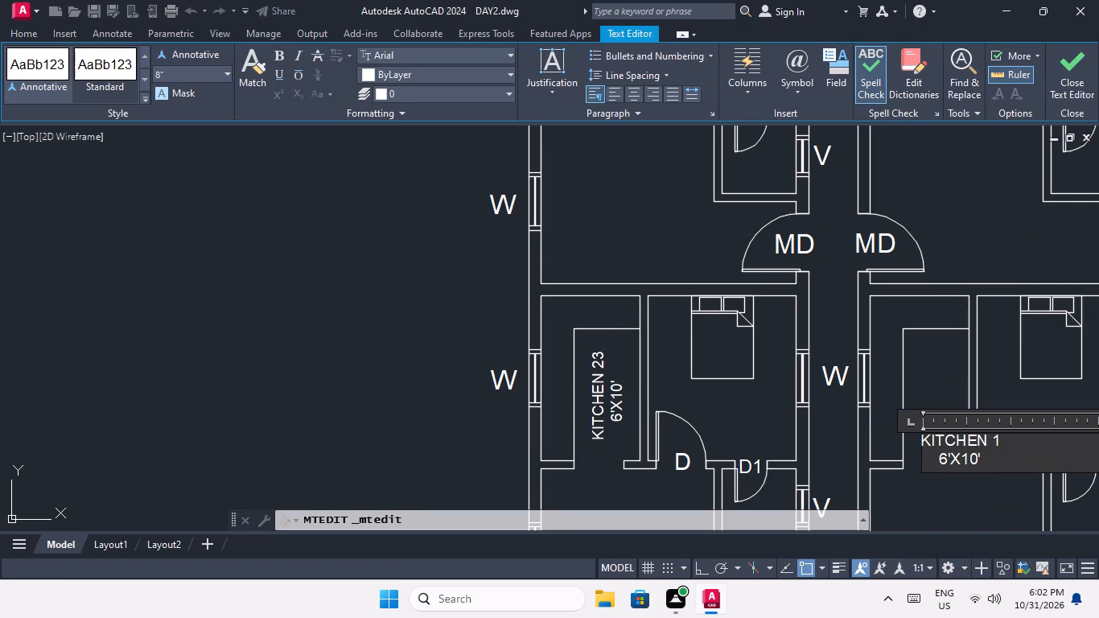
key(BackSpace)
key(2)
key(4)
click(829, 332)
Renumber the kitchen labels in the northernmost row of the second lower plan from the west as KITCHEN 25 (west) and KITCHEN 26 (east).
scroll(815, 292, down, 3)
middle_drag(810, 319, 554, 287)
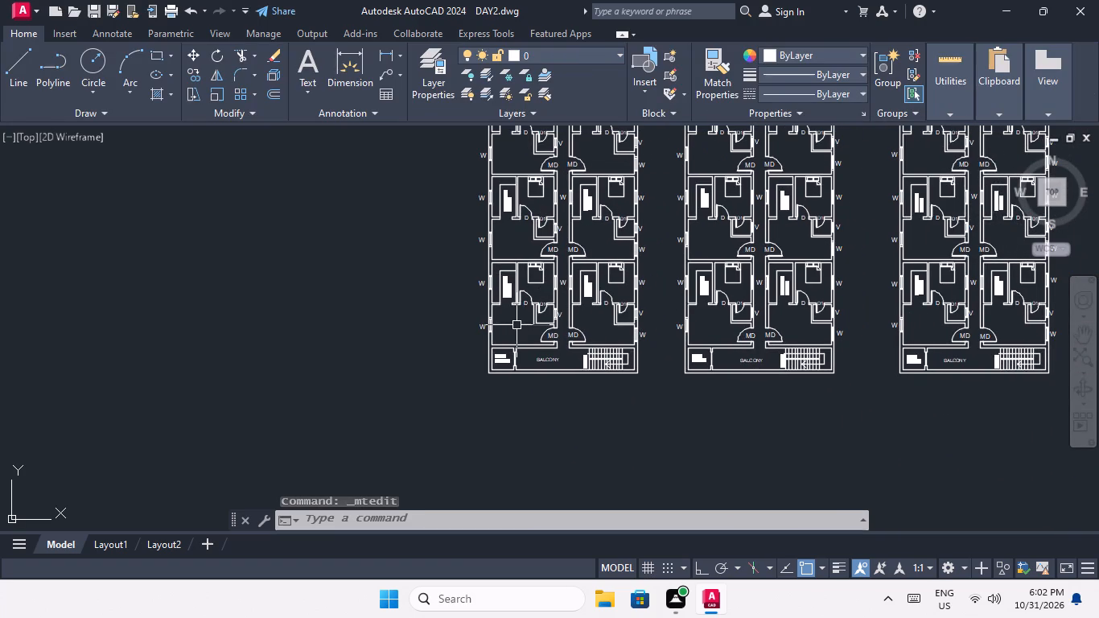
middle_drag(594, 296, 497, 392)
scroll(492, 389, up, 2)
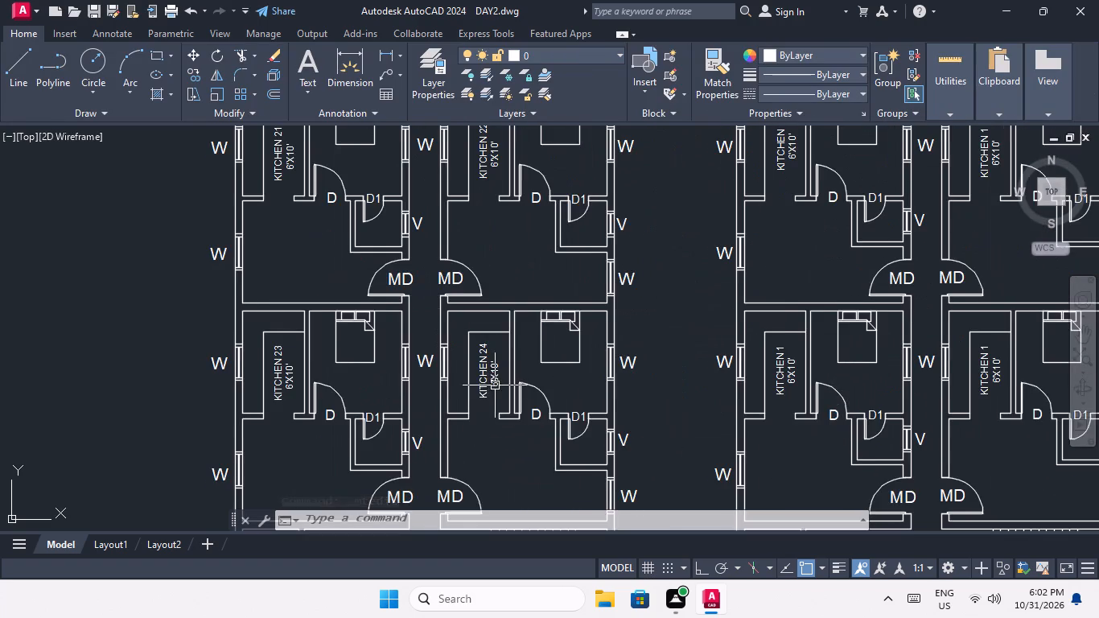
middle_drag(495, 385, 380, 429)
scroll(438, 370, down, 1)
middle_drag(434, 370, 277, 385)
scroll(327, 344, down, 1)
middle_drag(318, 374, 286, 427)
scroll(366, 152, up, 3)
scroll(329, 215, up, 2)
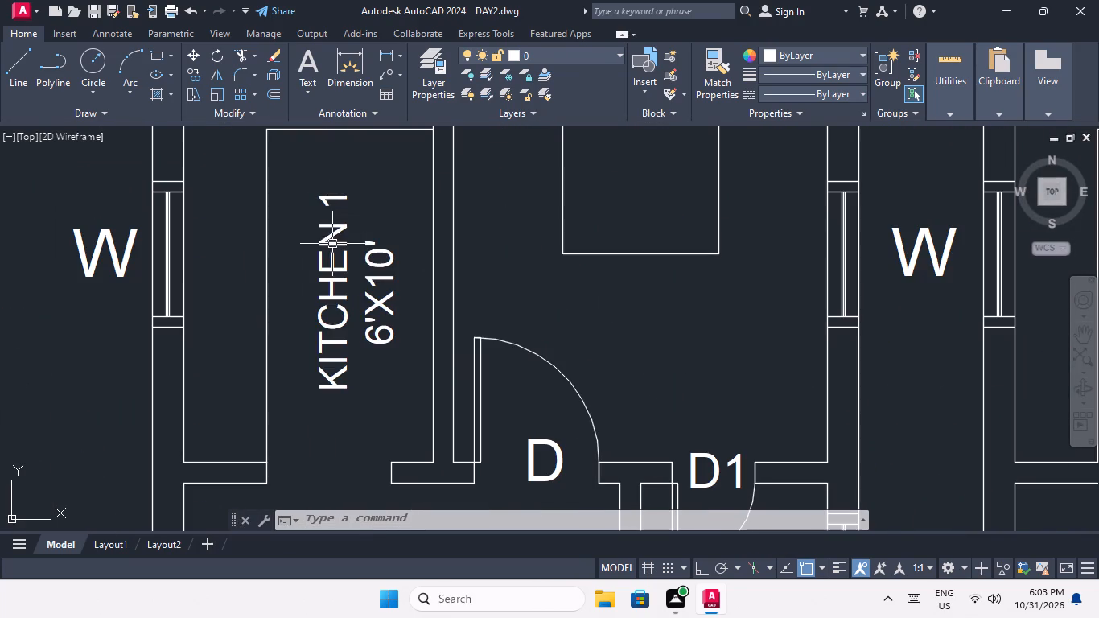
double_click(332, 244)
click(529, 405)
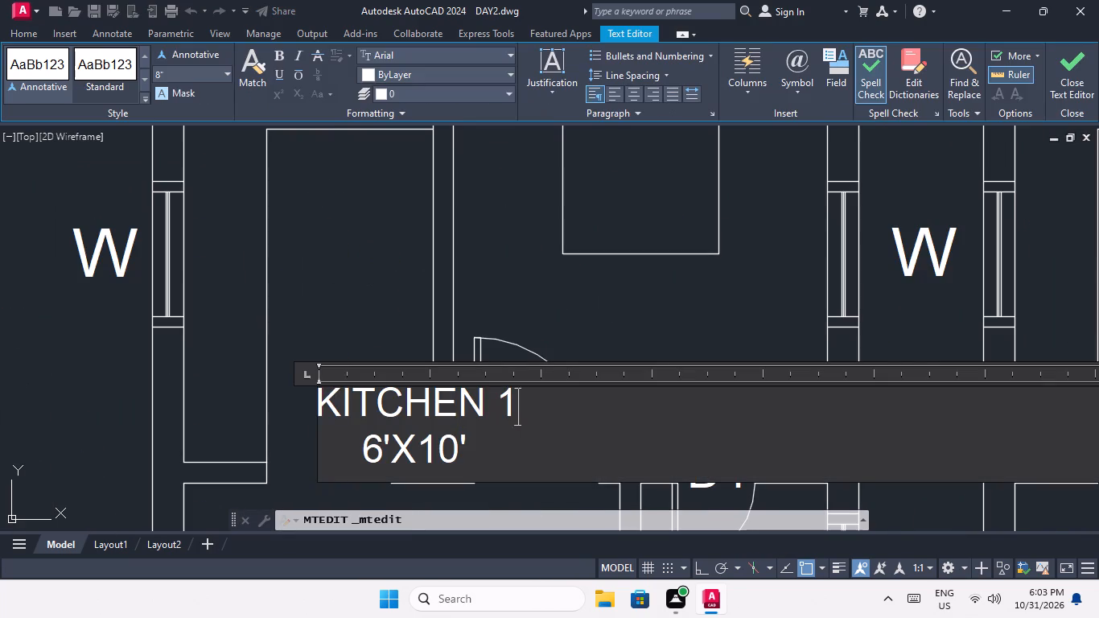
key(BackSpace)
key(2)
key(5)
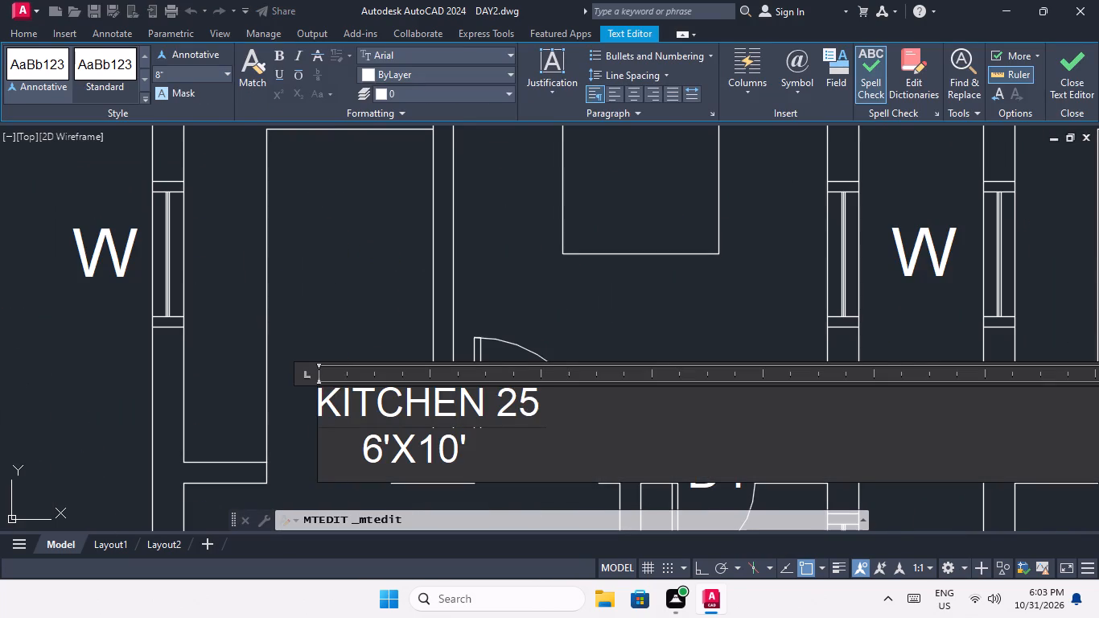
click(544, 315)
scroll(545, 325, down, 2)
middle_drag(536, 328, 332, 352)
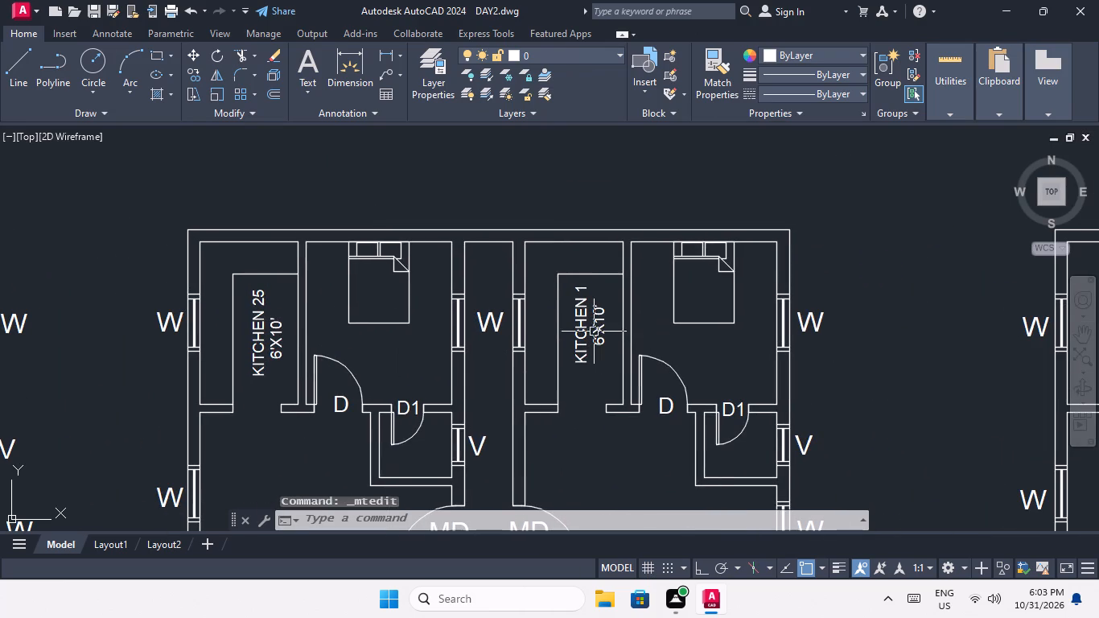
double_click(583, 321)
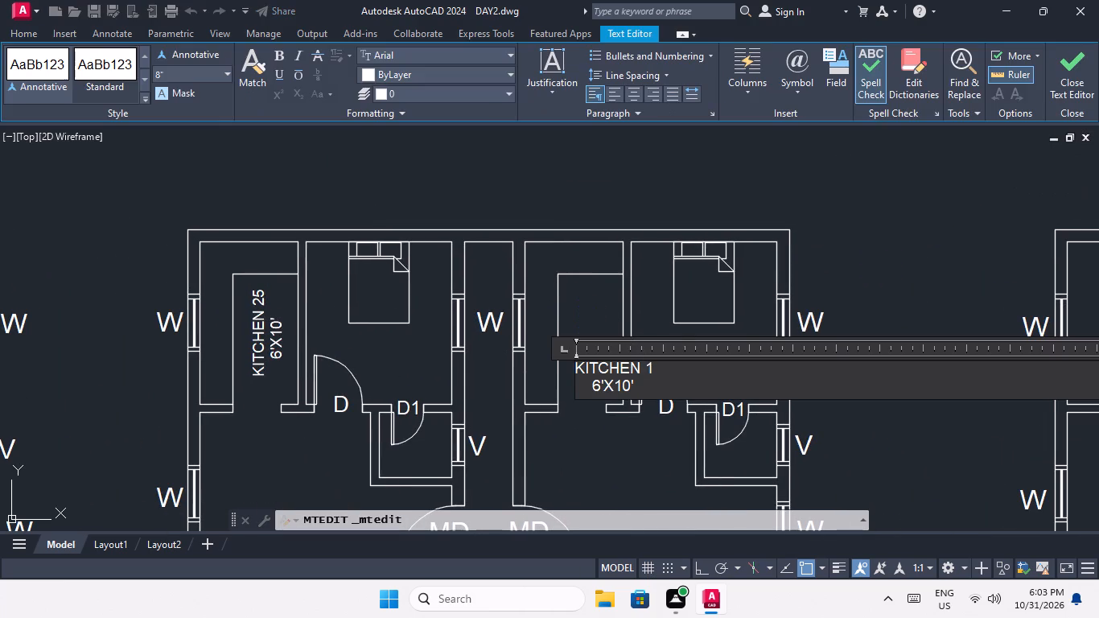
click(681, 366)
key(BackSpace)
text(26)
click(597, 439)
Renumber the west kitchen label in the same plan's second row from the north as KITCHEN 27.
scroll(553, 319, down, 2)
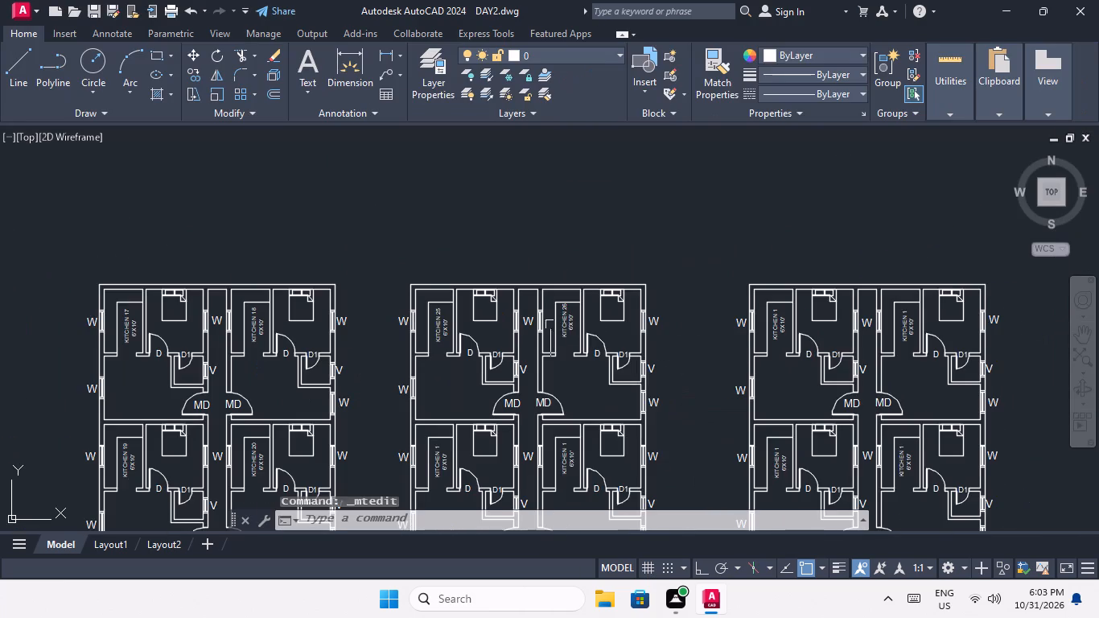
middle_drag(538, 340, 538, 266)
scroll(453, 401, up, 2)
double_click(416, 367)
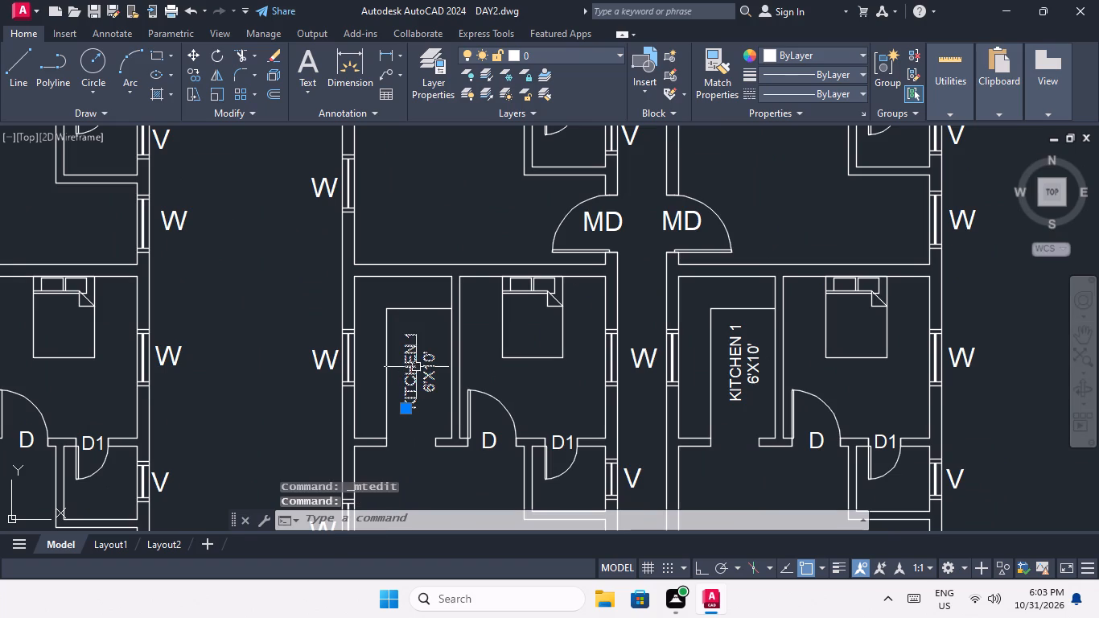
click(498, 411)
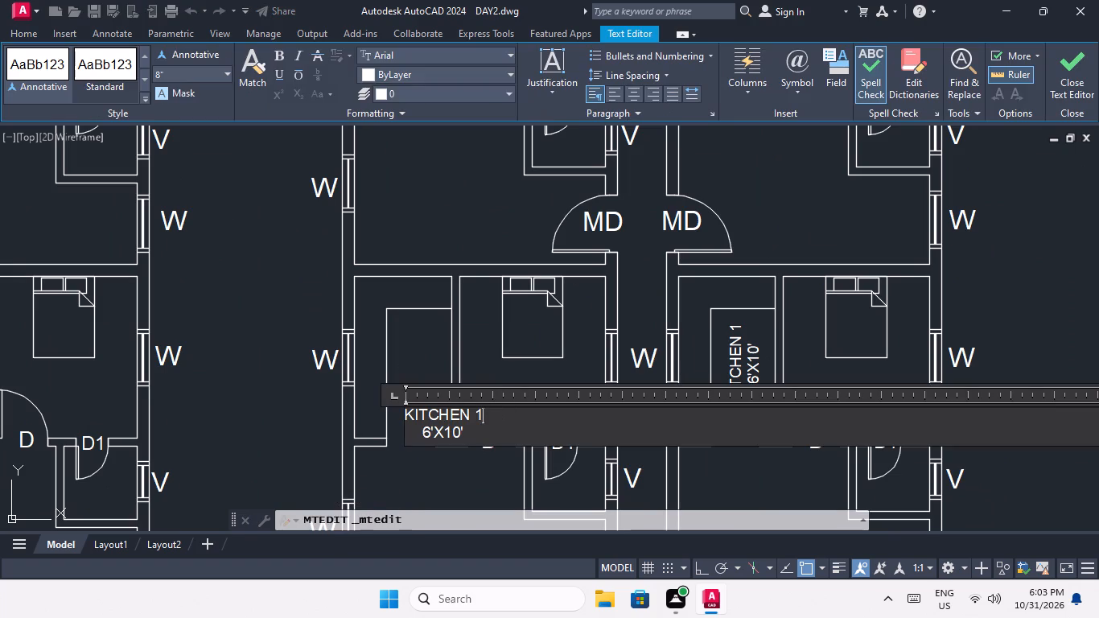
key(BackSpace)
text(27)
click(428, 353)
Renumber the east kitchen label in the second lower plan's second row from the north as KITCHEN 28.
scroll(429, 332, down, 1)
scroll(615, 356, up, 2)
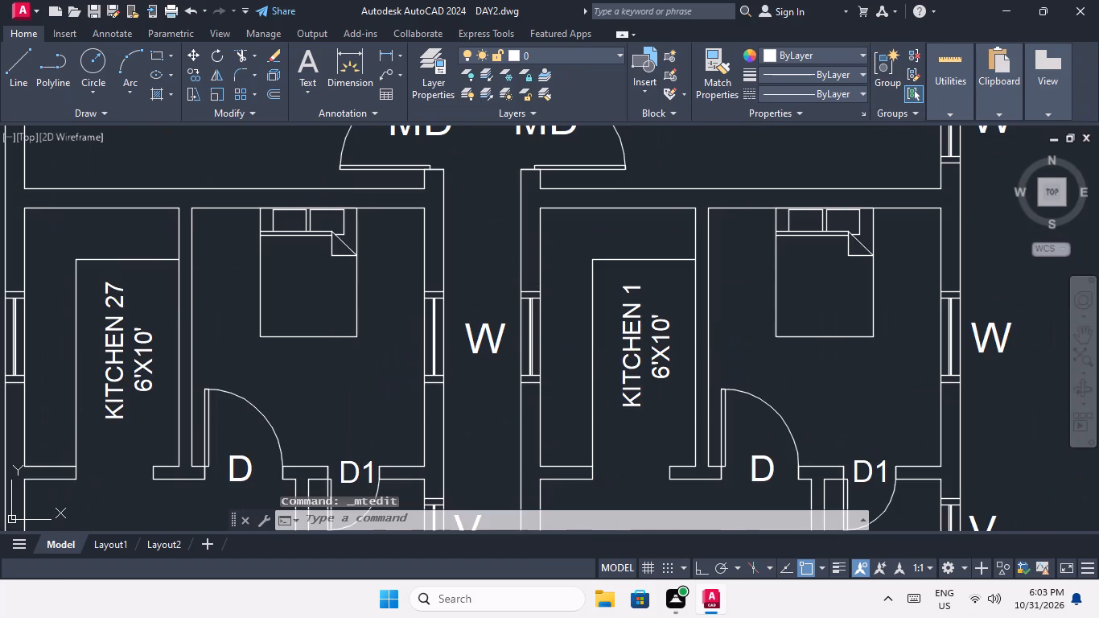
double_click(636, 349)
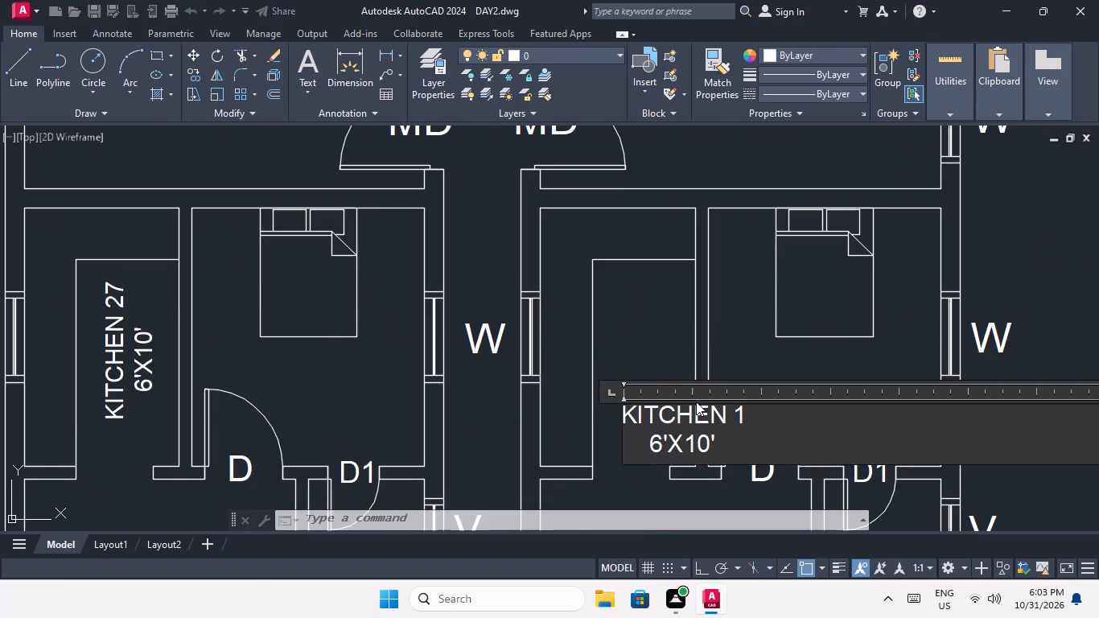
click(746, 420)
key(BackSpace)
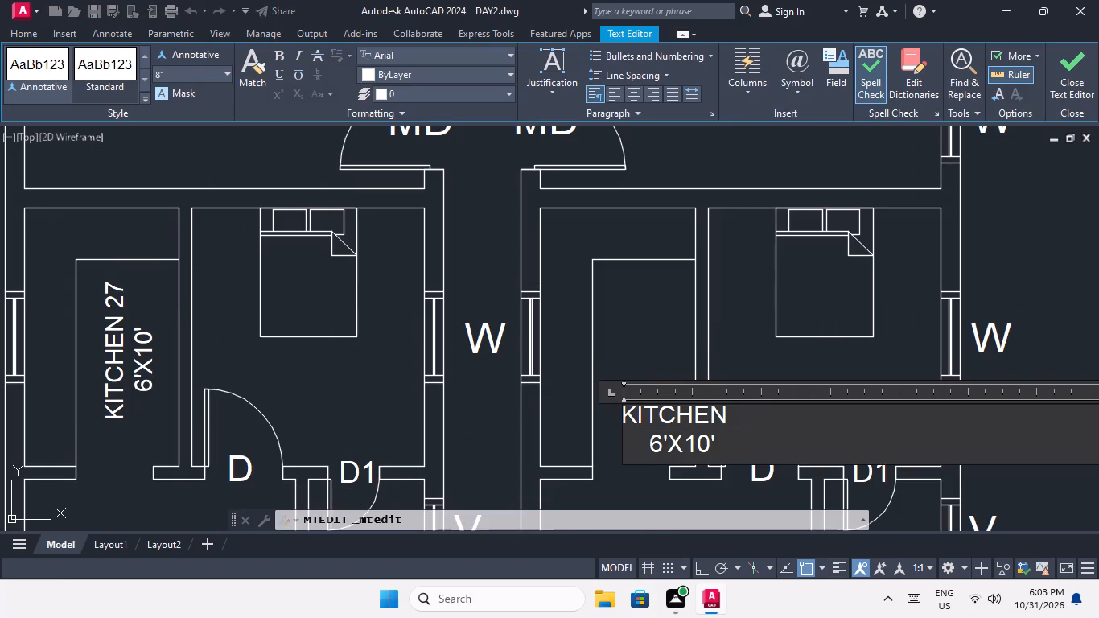
text(28)
click(647, 340)
Renumber the kitchen labels in the second lower plan's third row from the north as KITCHEN 29 (west) and KITCHEN 30 (east).
scroll(624, 292, down, 2)
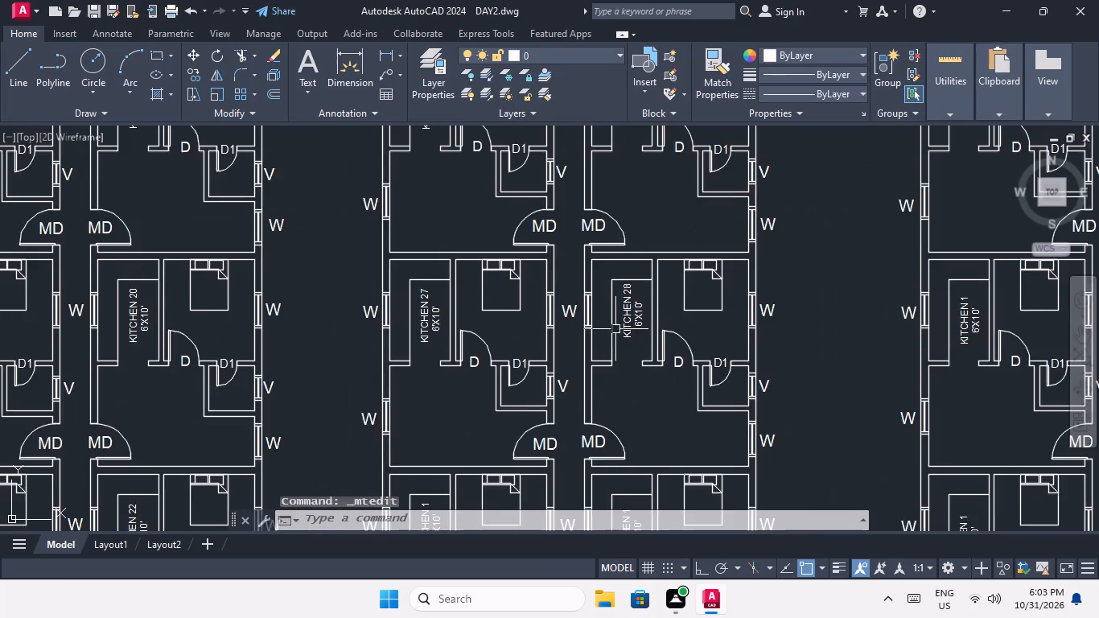
middle_drag(615, 329, 597, 246)
middle_drag(492, 390, 490, 299)
double_click(406, 352)
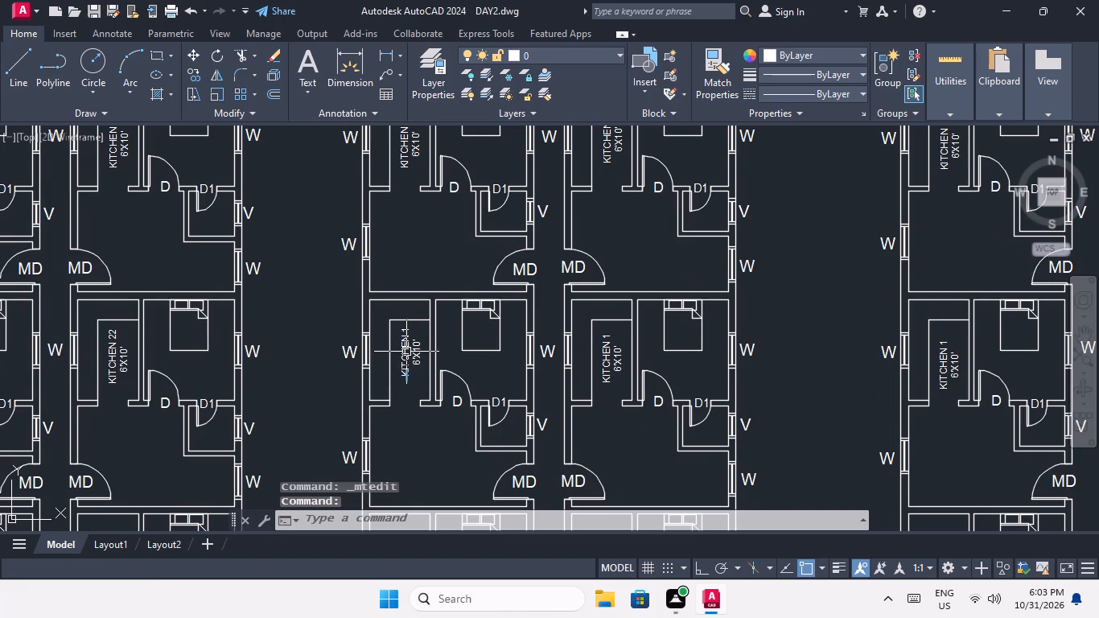
click(468, 381)
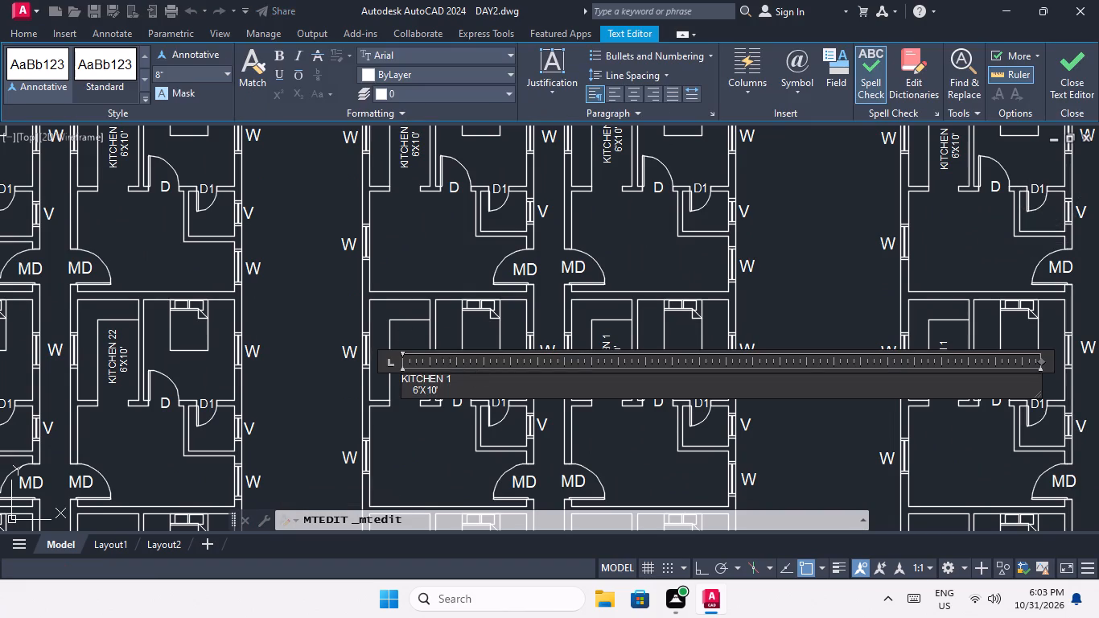
key(BackSpace)
text(29)
click(447, 439)
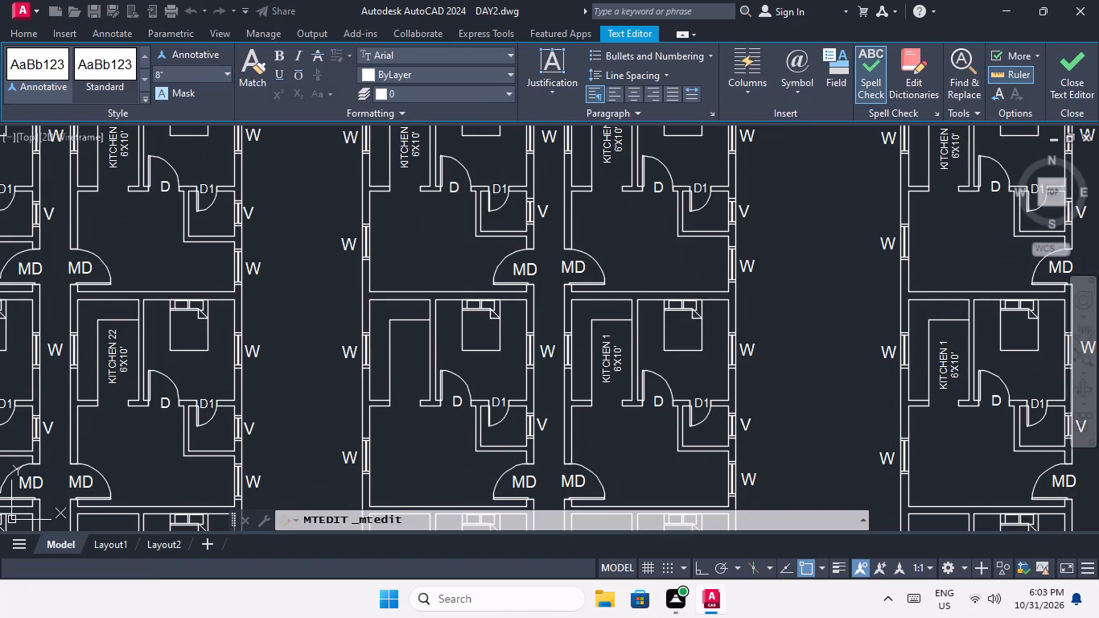
double_click(611, 359)
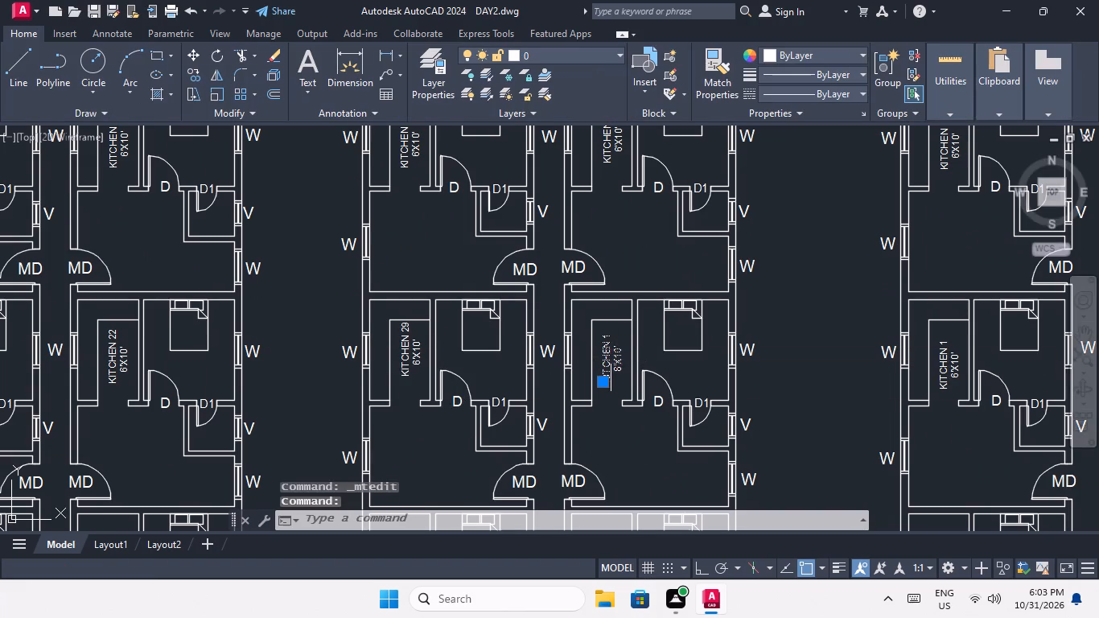
click(658, 387)
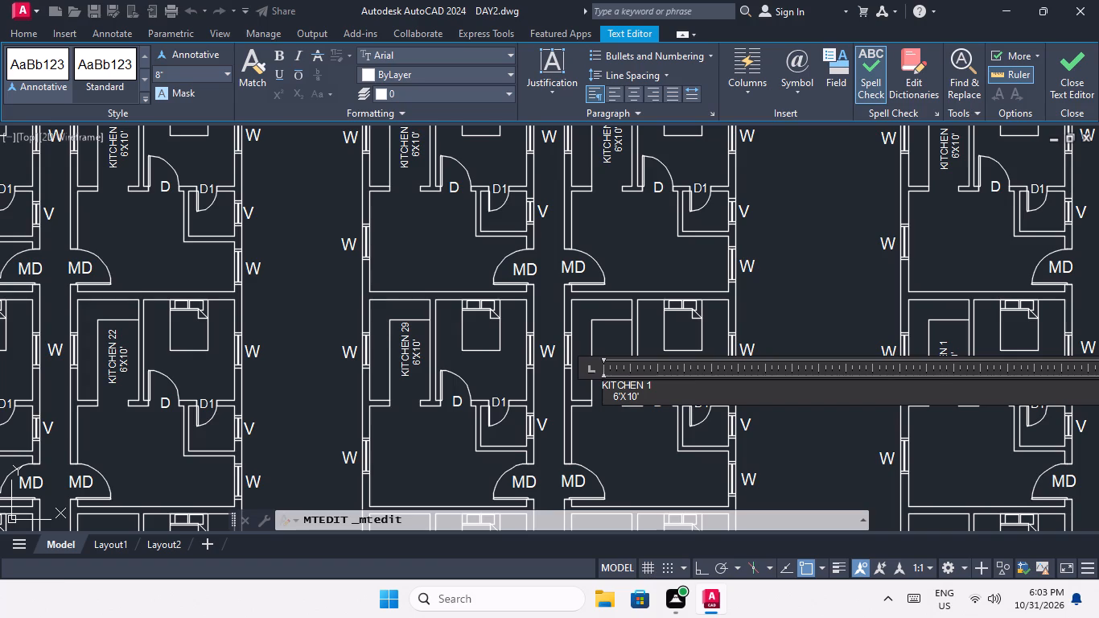
key(BackSpace)
key(3)
key(0)
click(625, 425)
Renumber the kitchen labels in the second lower plan's southernmost row of flats as KITCHEN 31 (west) and KITCHEN 32 (east).
scroll(626, 391, down, 1)
middle_drag(624, 391, 548, 272)
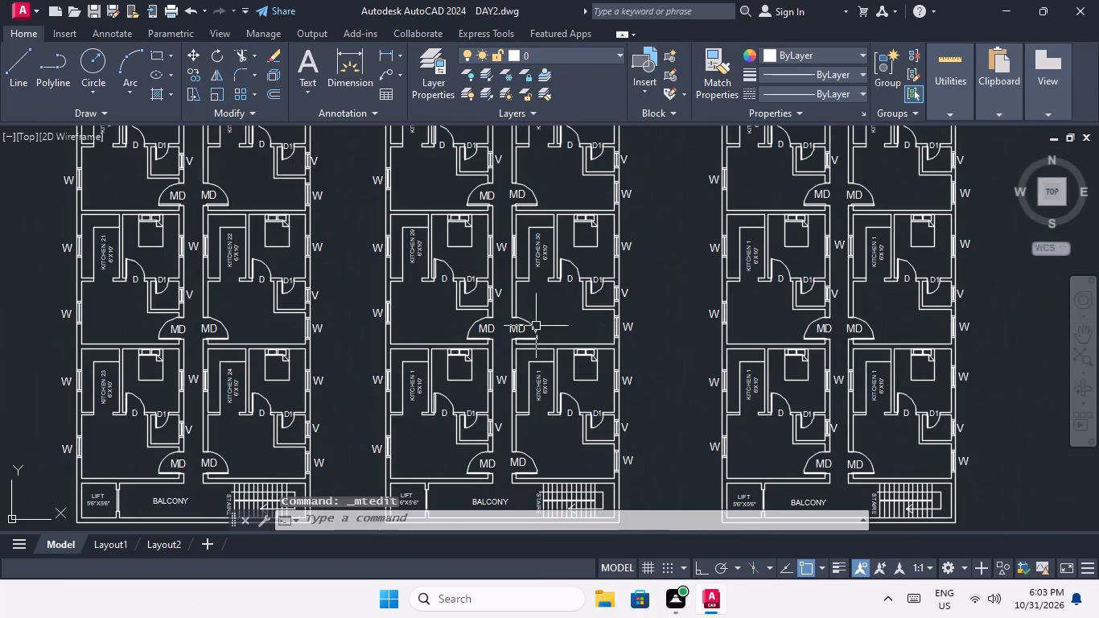
scroll(417, 392, up, 1)
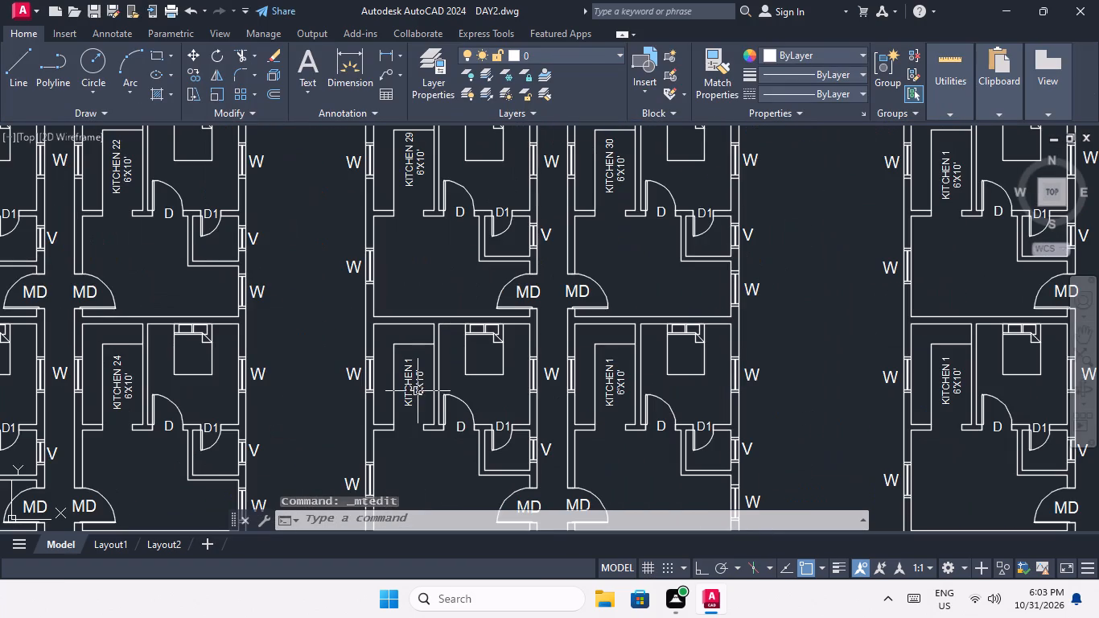
double_click(418, 377)
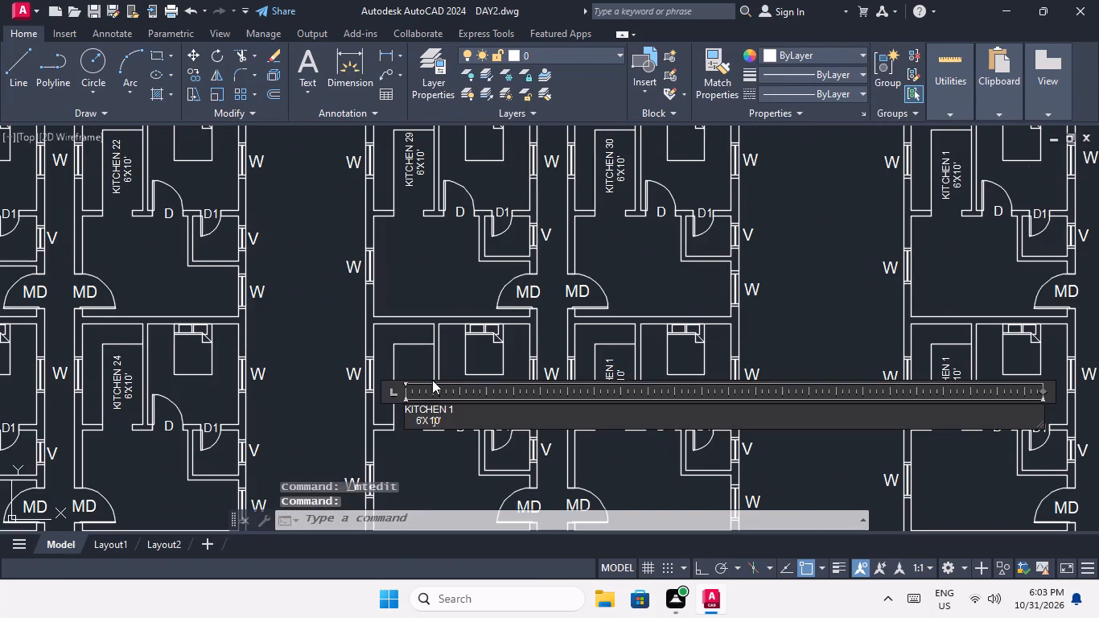
click(462, 412)
key(BackSpace)
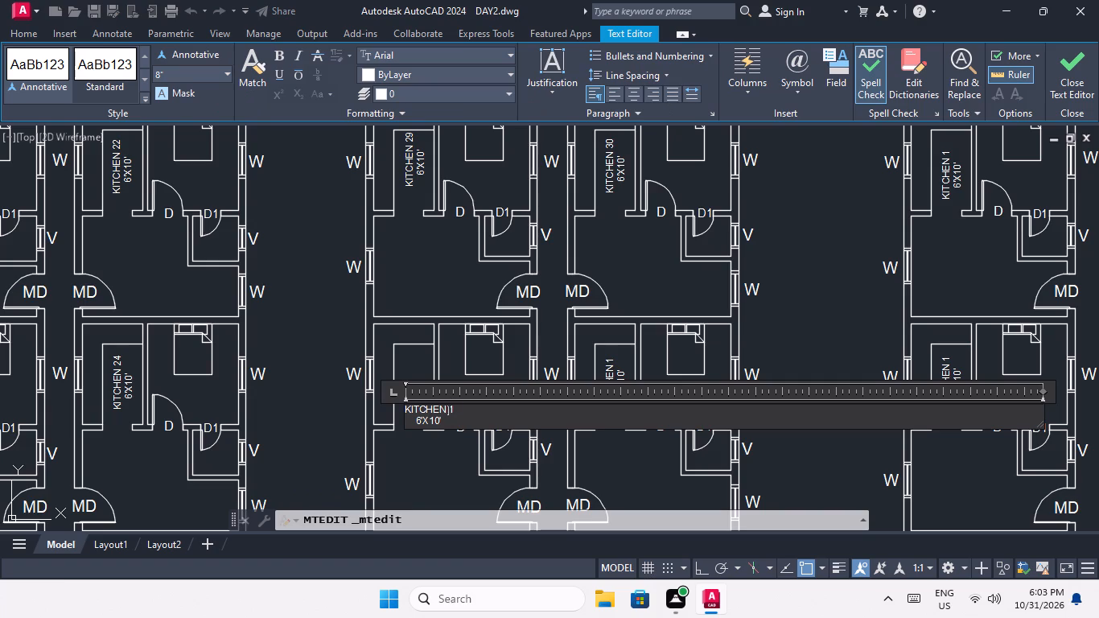
text(31)
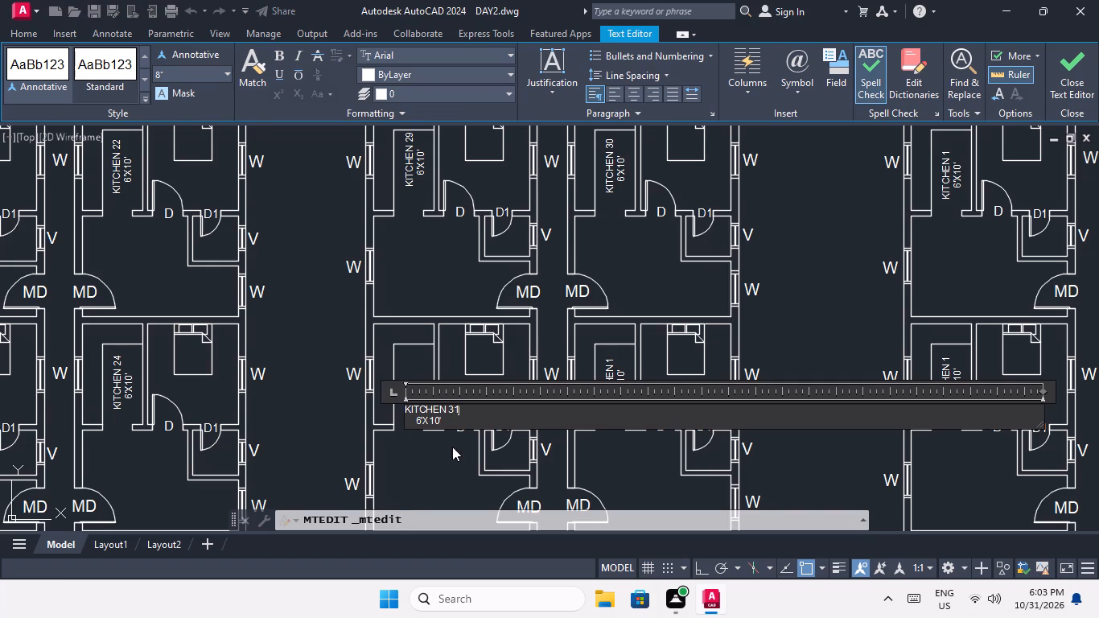
click(452, 451)
scroll(446, 406, down, 2)
scroll(534, 425, up, 2)
scroll(473, 379, up, 2)
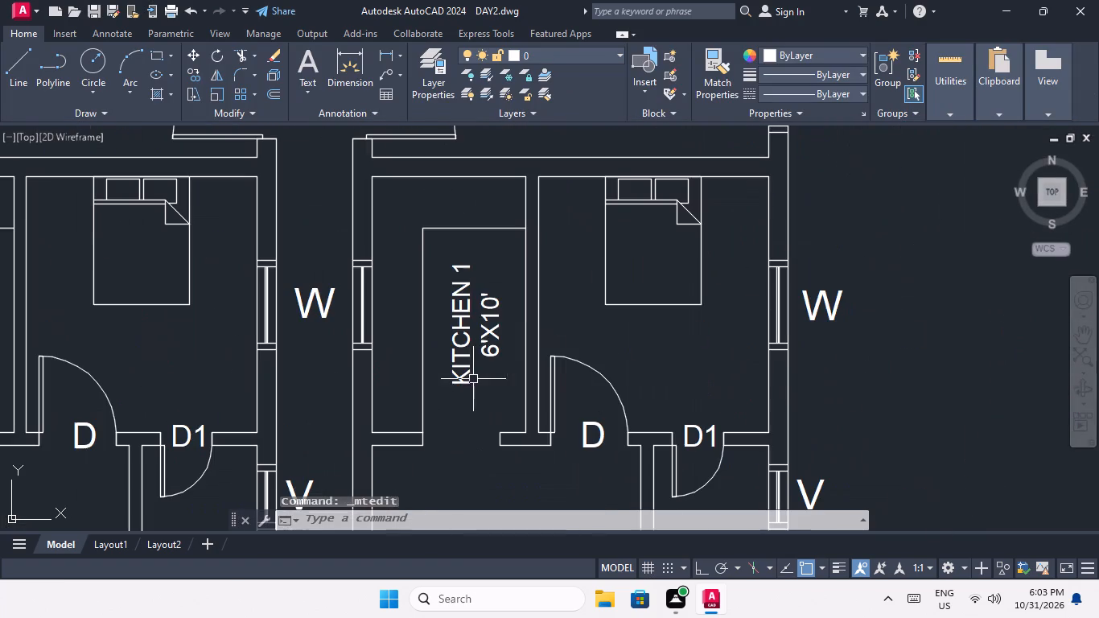
double_click(459, 322)
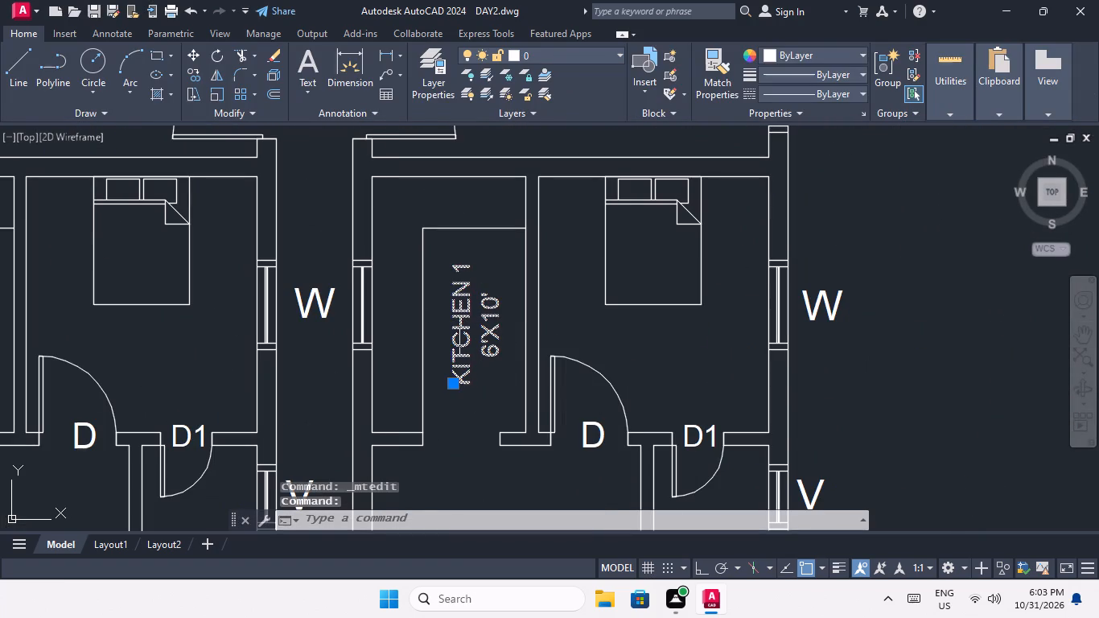
click(588, 390)
key(BackSpace)
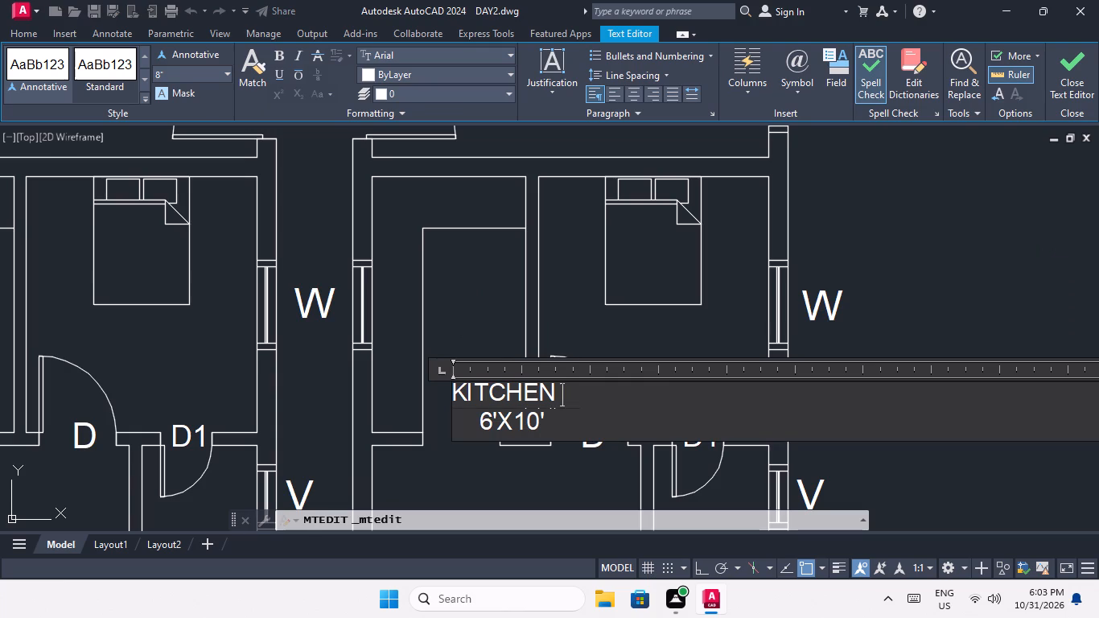
key(3)
key(2)
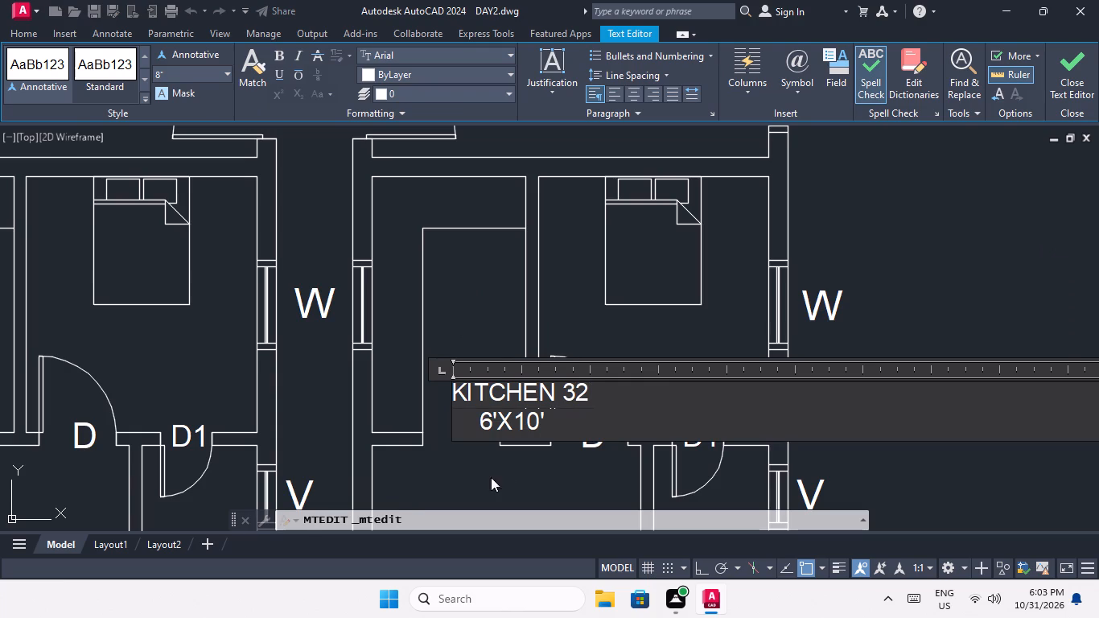
click(491, 477)
Renumber the kitchen labels in the northernmost row of the lower east plan as KITCHEN 33 (west) and KITCHEN 34 (east).
scroll(469, 364, down, 3)
middle_drag(484, 360, 314, 395)
scroll(430, 315, down, 2)
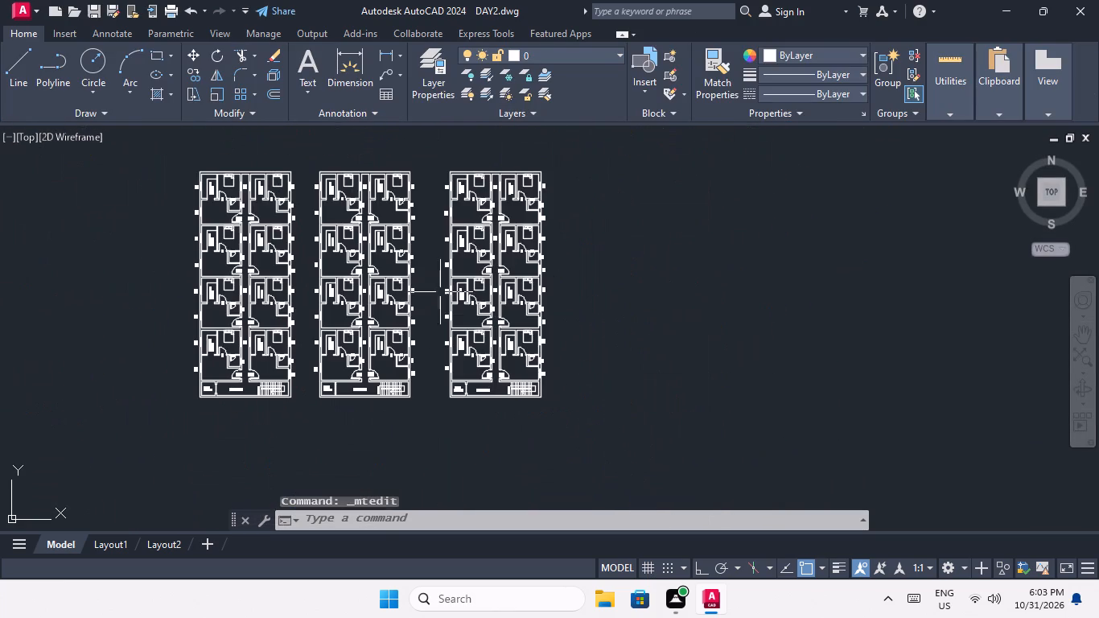
scroll(460, 190, up, 3)
middle_drag(461, 186, 450, 267)
double_click(448, 253)
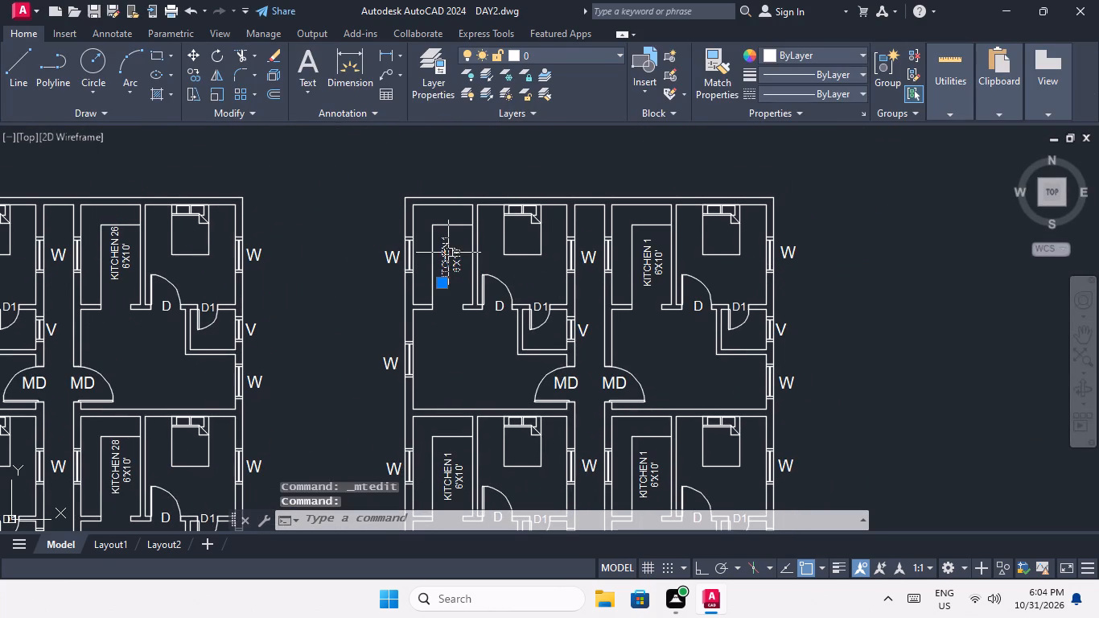
click(500, 285)
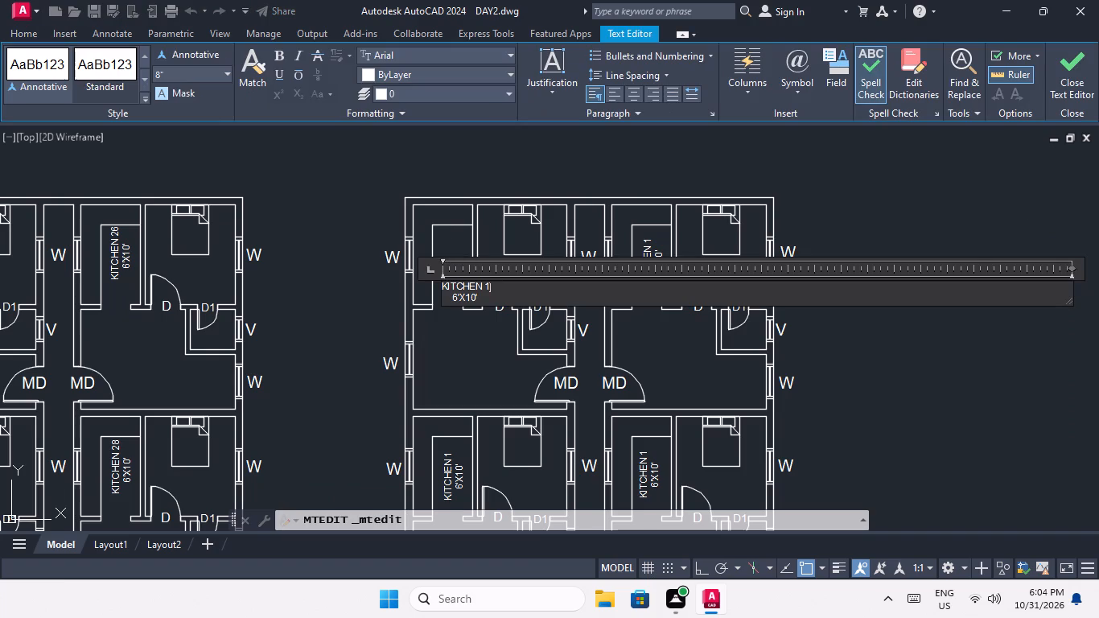
key(BackSpace)
text(33)
click(452, 335)
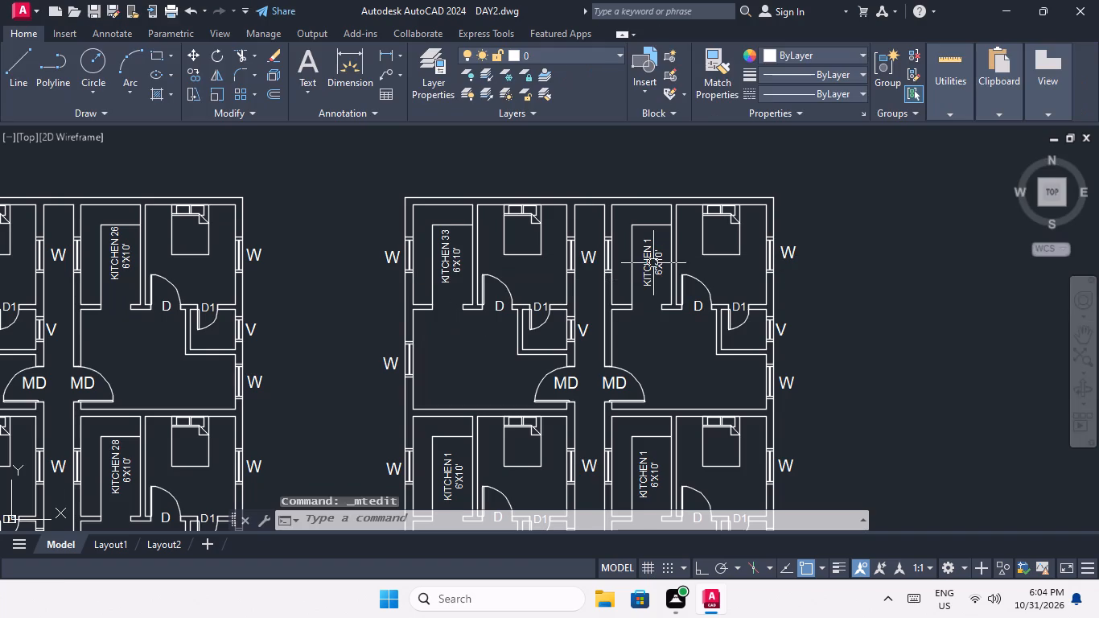
double_click(659, 260)
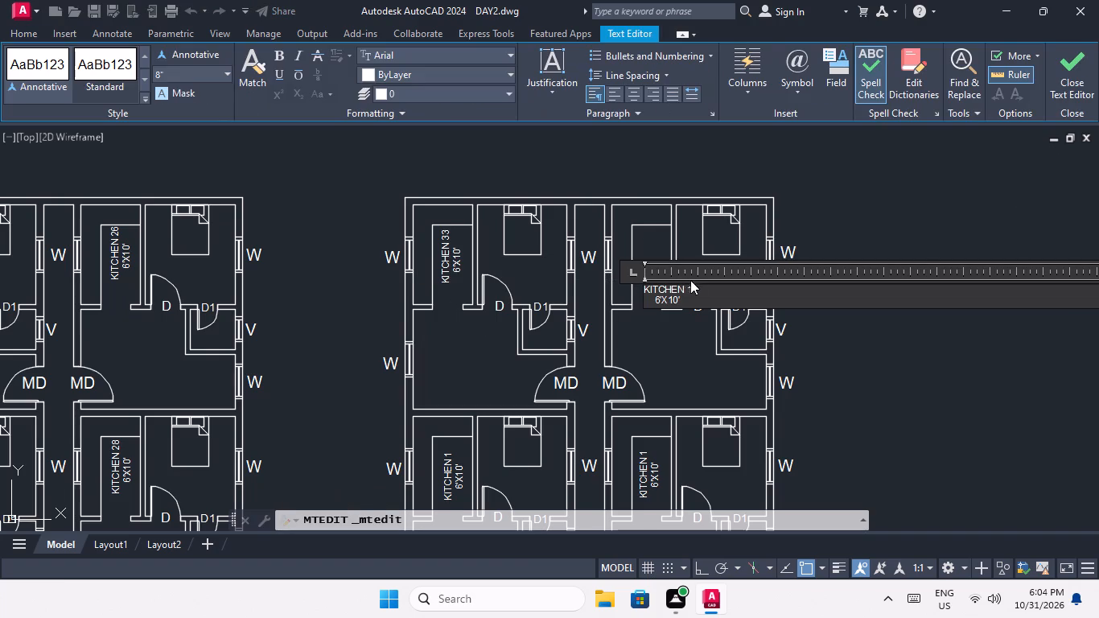
click(696, 286)
key(BackSpace)
key(3)
key(4)
click(523, 349)
Renumber the kitchen labels in the lower east plan's second row from the north as KITCHEN 35 (west) and KITCHEN 36 (east).
middle_drag(494, 381, 478, 320)
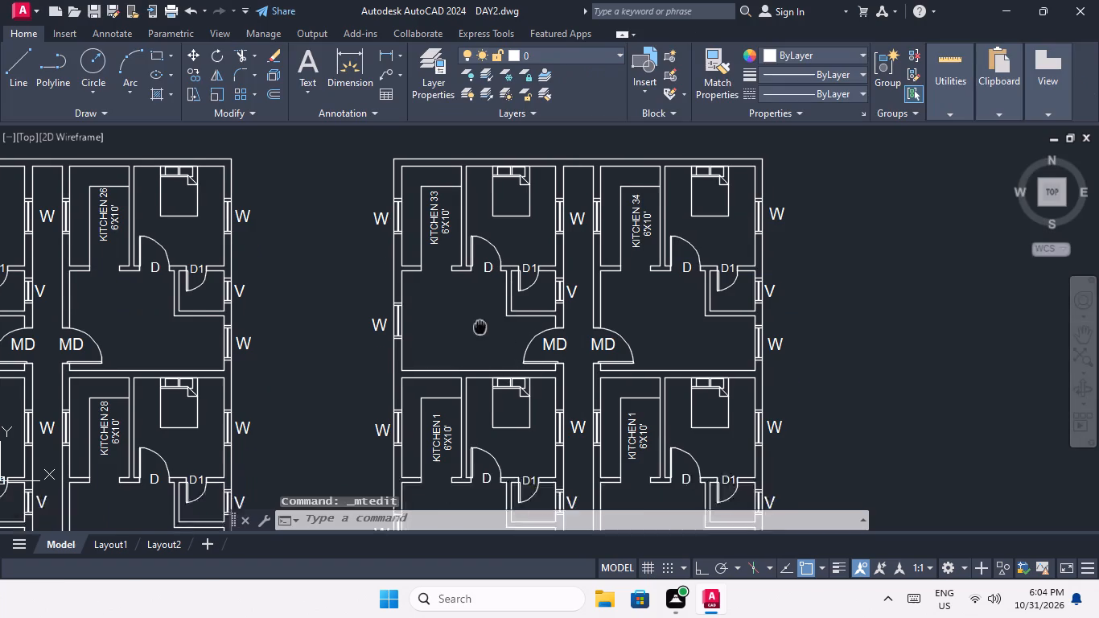
middle_drag(478, 320, 469, 263)
double_click(429, 365)
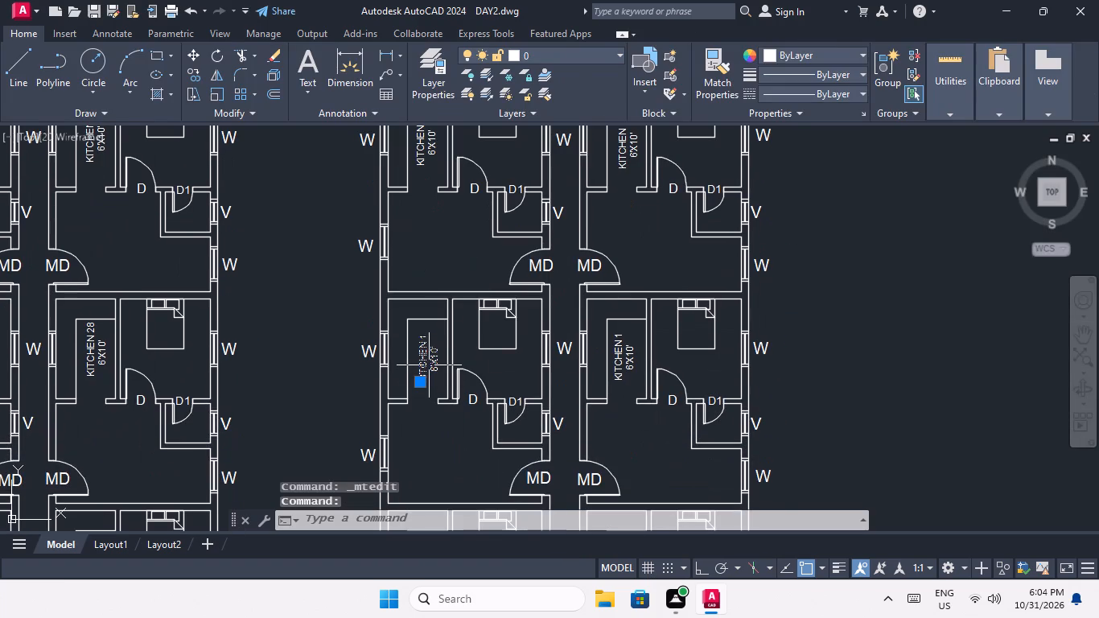
click(474, 389)
key(BackSpace)
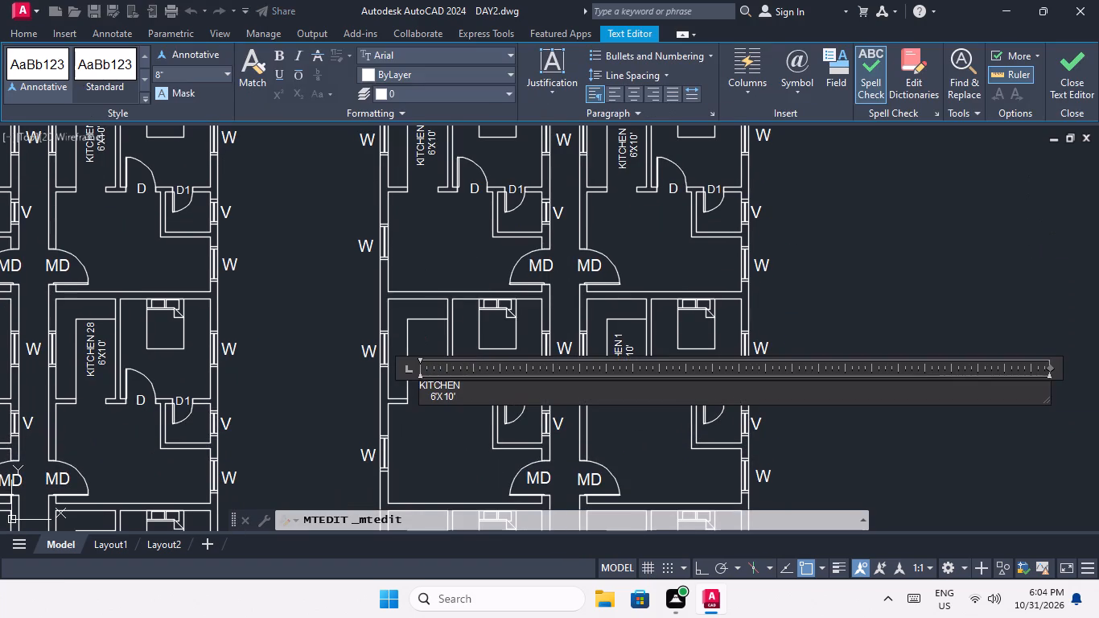
text(35)
click(430, 459)
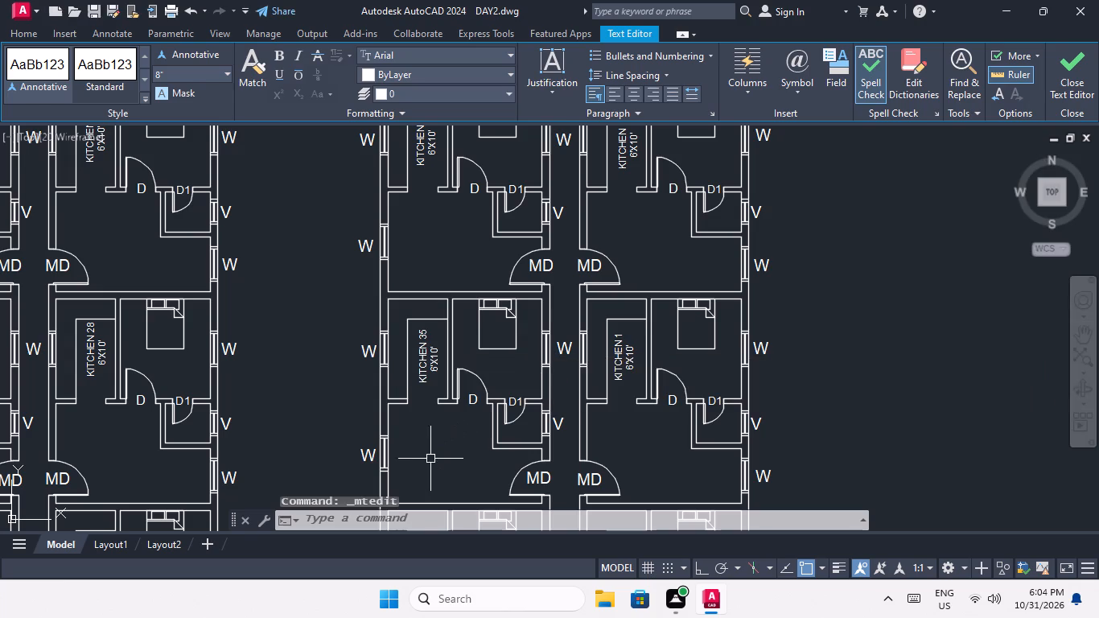
double_click(618, 355)
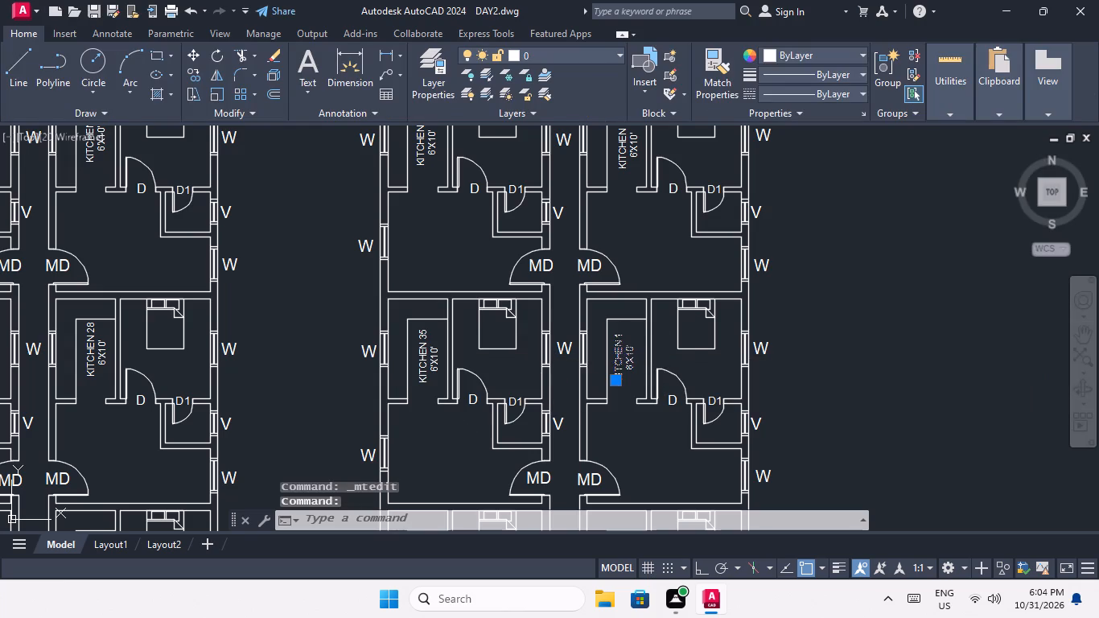
key(BackSpace)
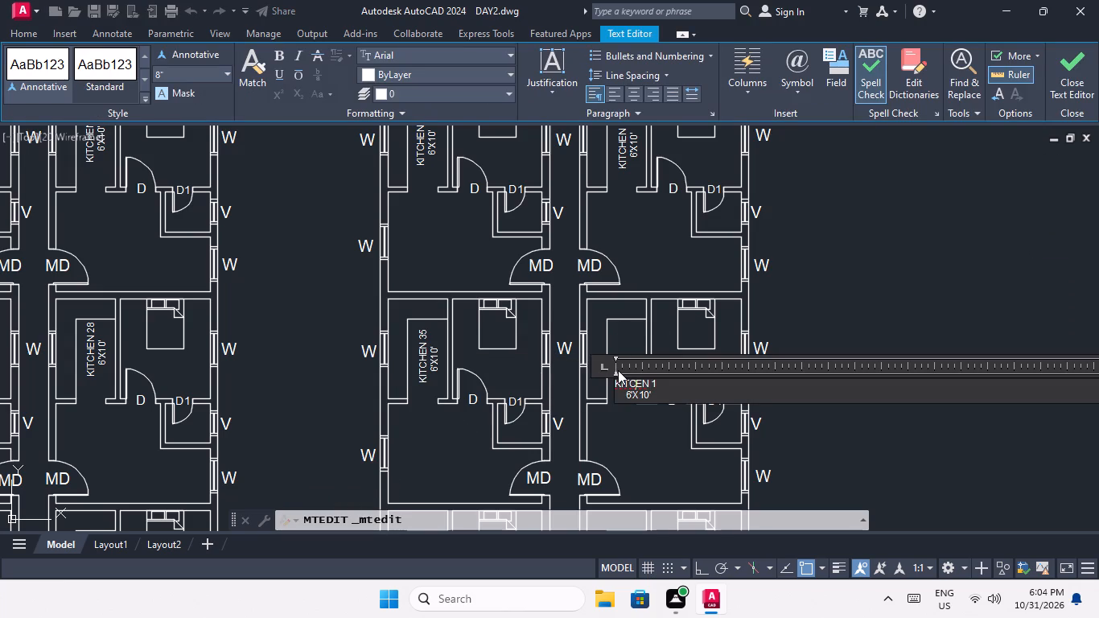
key(ctrl+z)
click(673, 385)
key(BackSpace)
key(3)
key(6)
drag(507, 455, 507, 447)
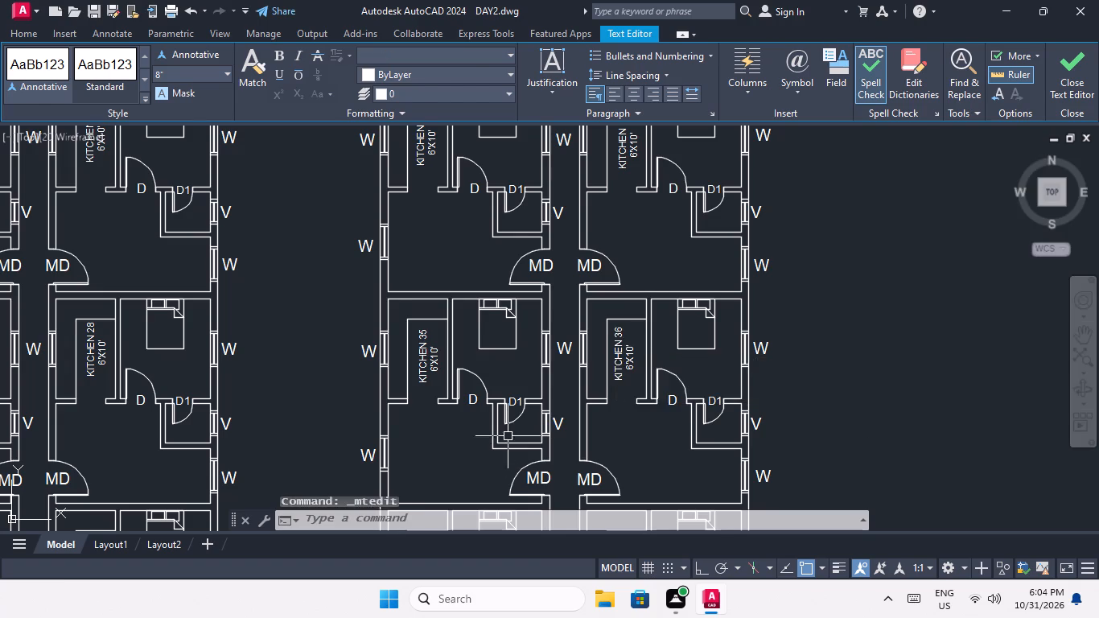
middle_drag(508, 427, 492, 264)
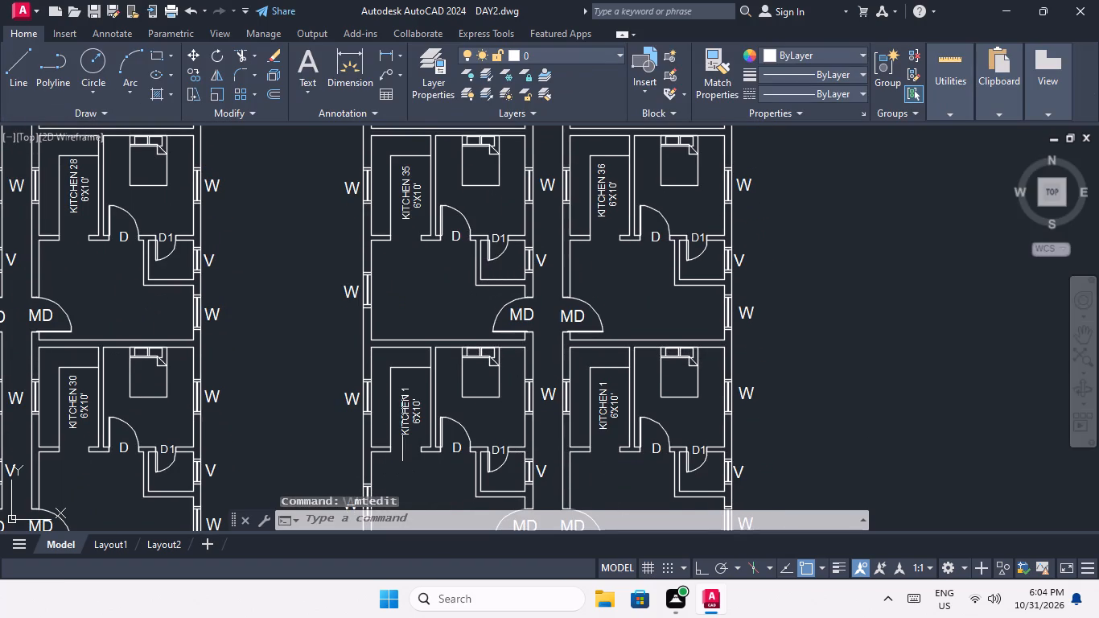
Renumber the kitchen labels in the lower east plan's third row from the north as KITCHEN 37 (west) and KITCHEN 38 (east).
double_click(405, 411)
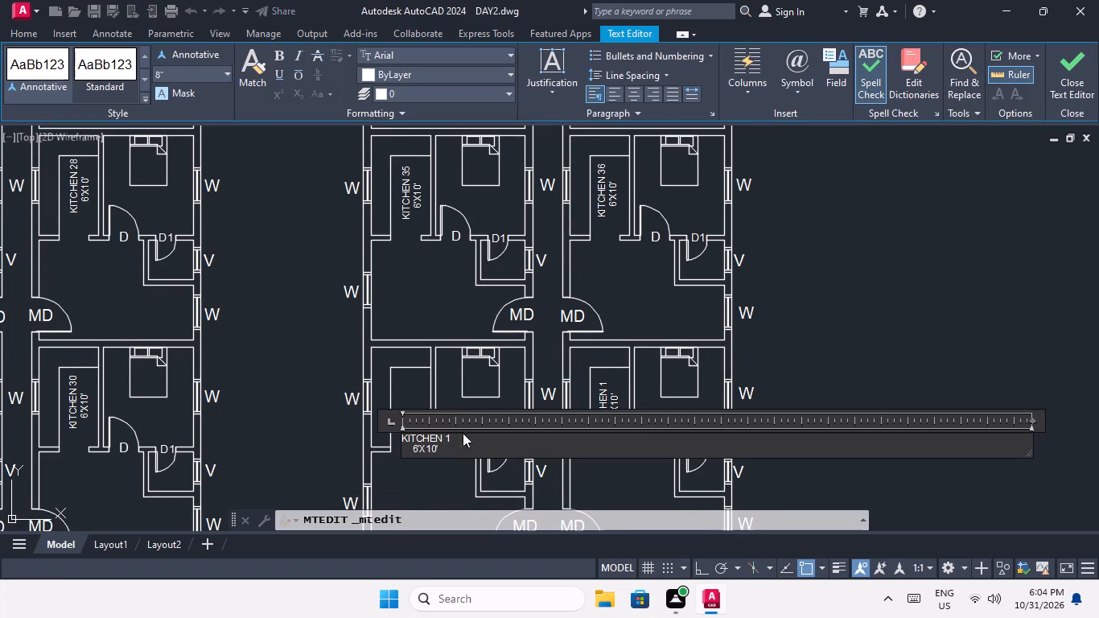
click(458, 443)
key(BackSpace)
key(3)
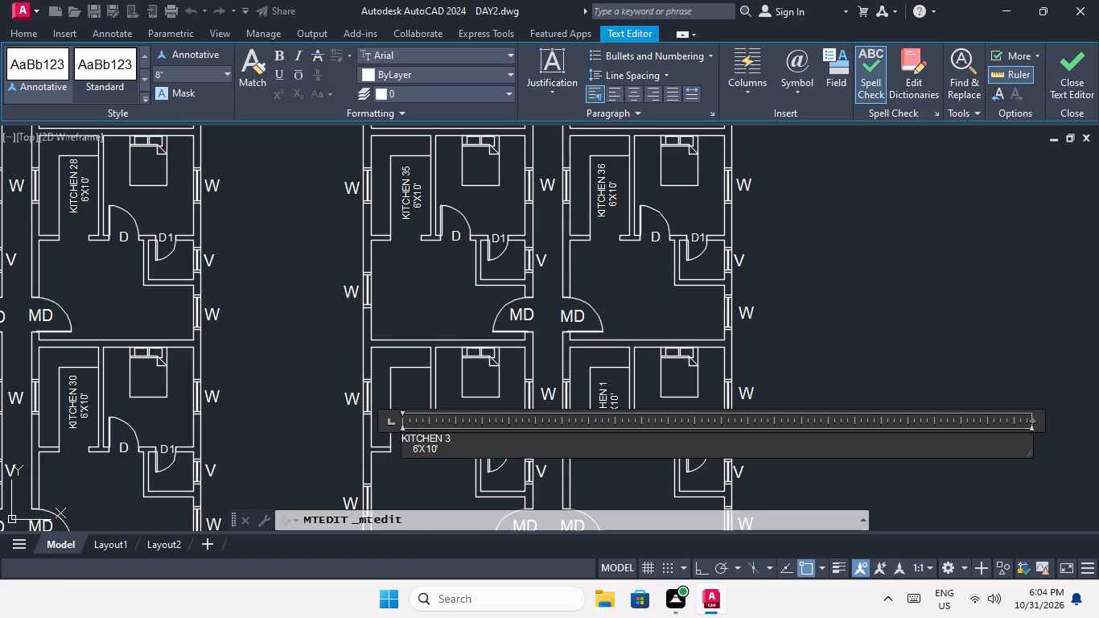
key(7)
click(425, 492)
scroll(429, 450, down, 2)
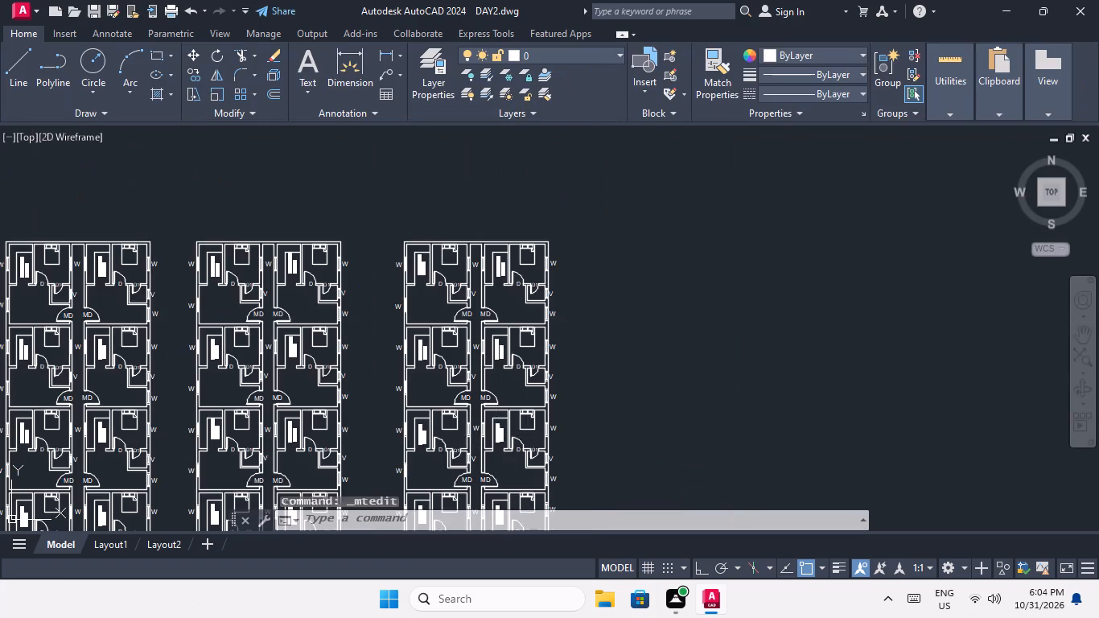
scroll(474, 440, up, 3)
middle_drag(471, 443, 451, 377)
double_click(545, 361)
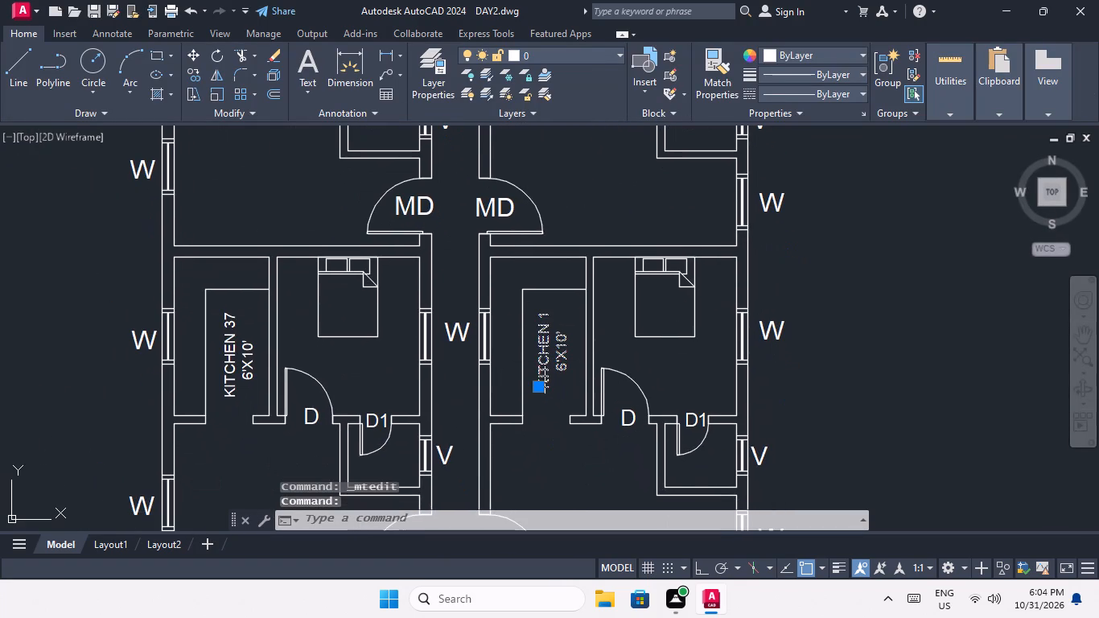
click(620, 399)
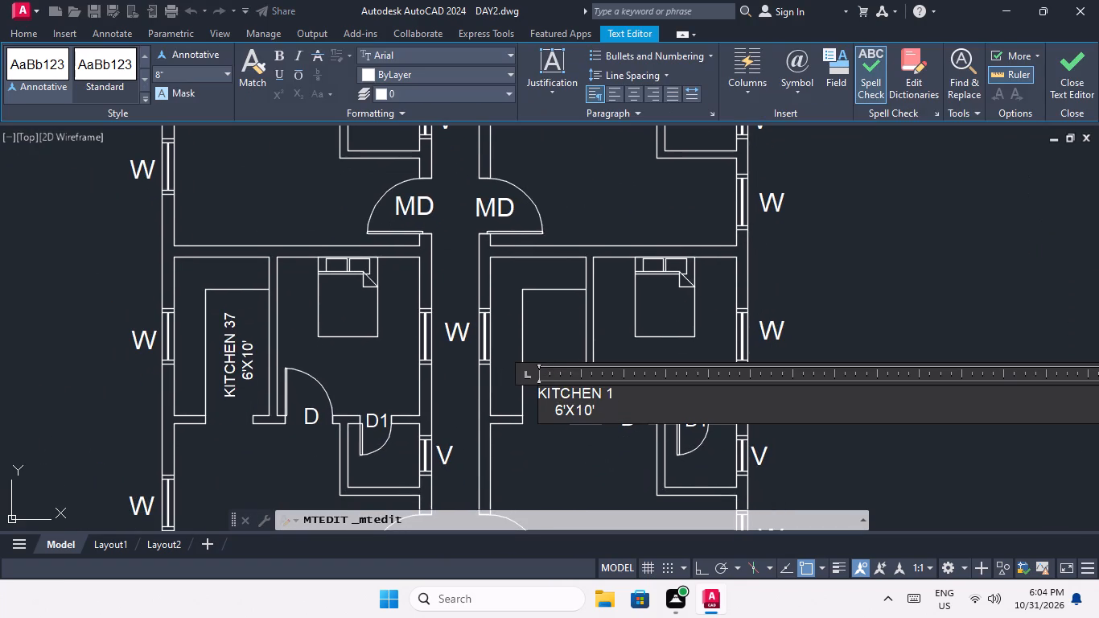
key(BackSpace)
key(3)
key(8)
click(601, 447)
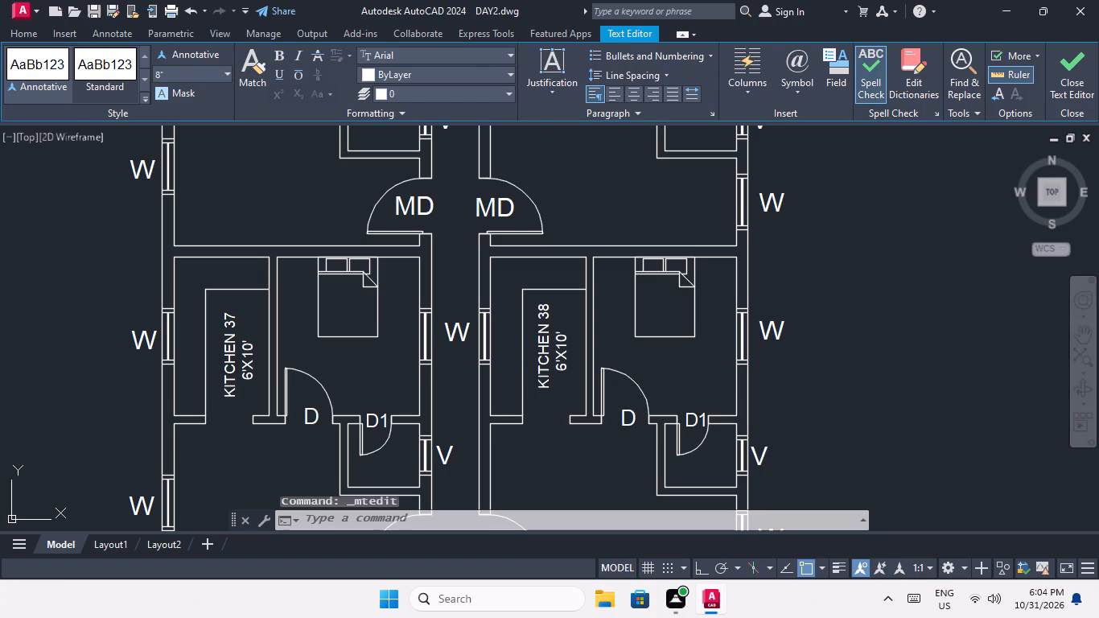
Renumber the kitchen labels in the lower east plan's southernmost row of flats as KITCHEN 39 (west) and KITCHEN 40 (east).
middle_drag(570, 439, 540, 311)
scroll(538, 304, down, 2)
middle_drag(508, 388, 501, 336)
scroll(397, 359, up, 3)
double_click(410, 327)
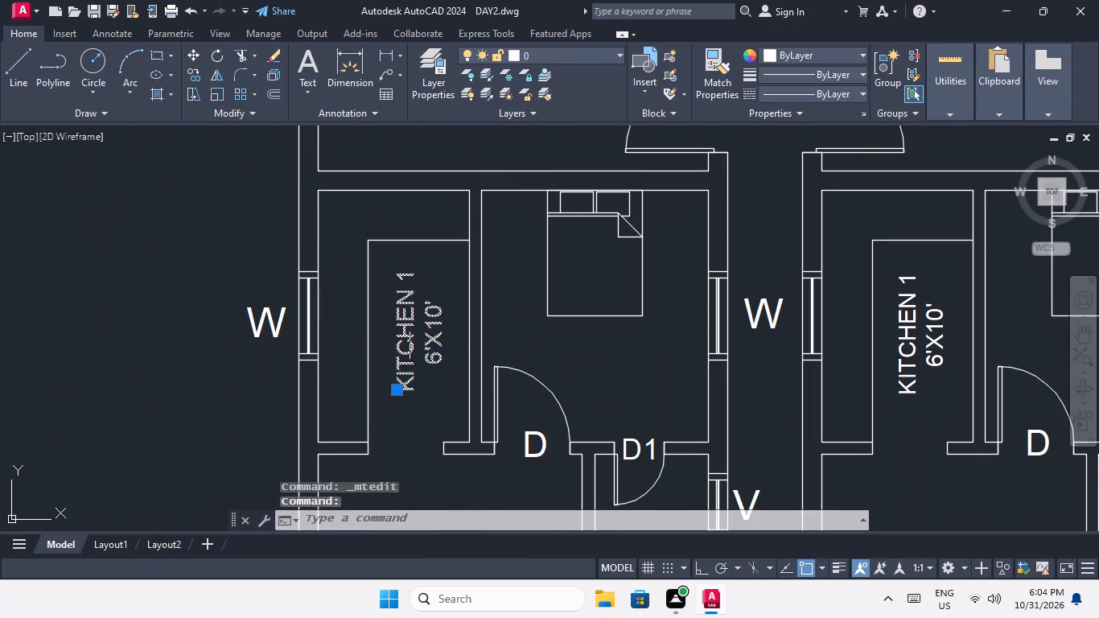
click(518, 399)
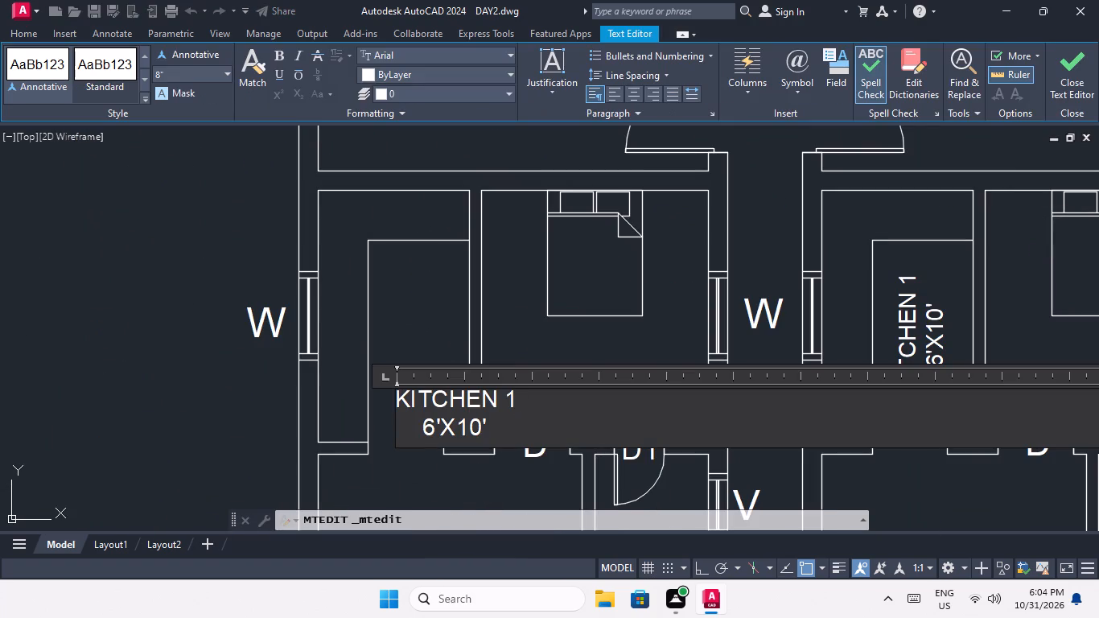
key(BackSpace)
scroll(518, 397, down, 3)
middle_drag(518, 397, 474, 427)
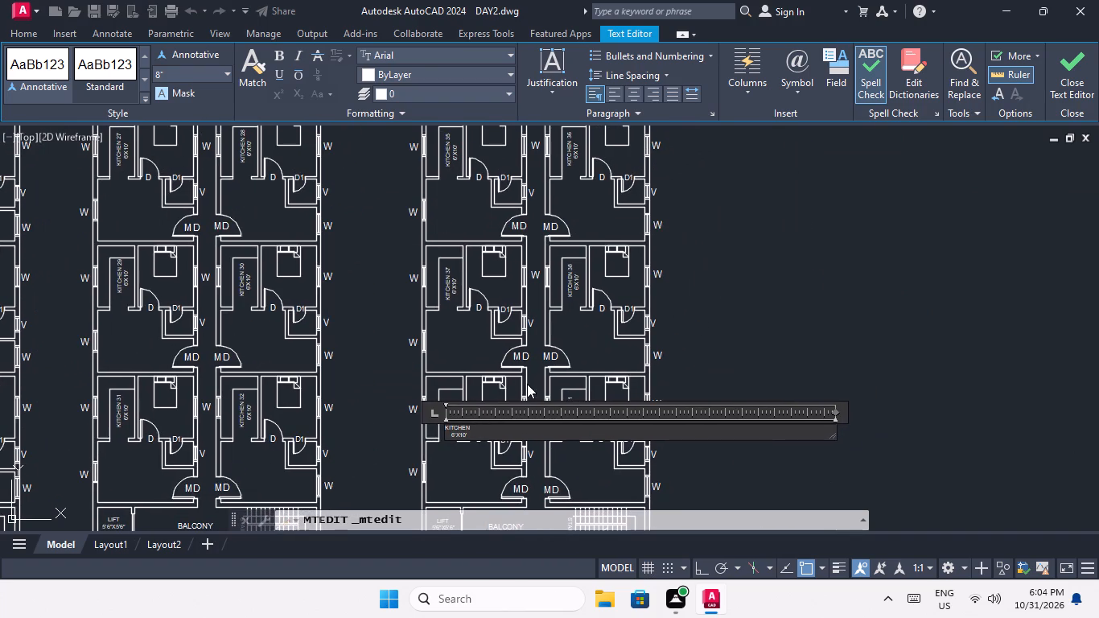
key(3)
key(9)
click(401, 386)
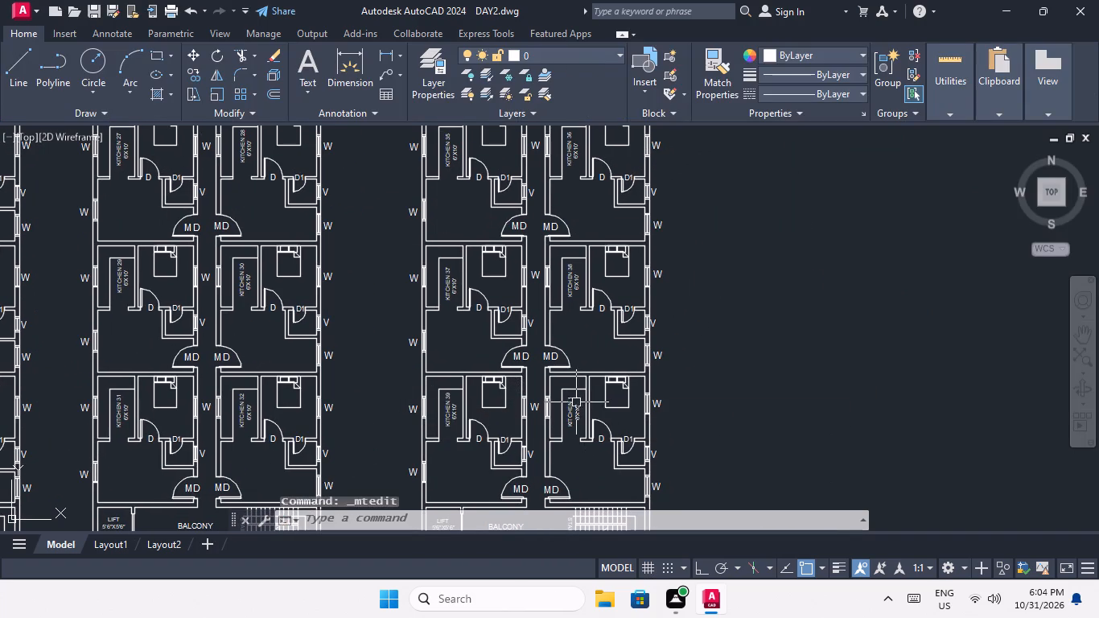
double_click(573, 406)
scroll(603, 422, up, 2)
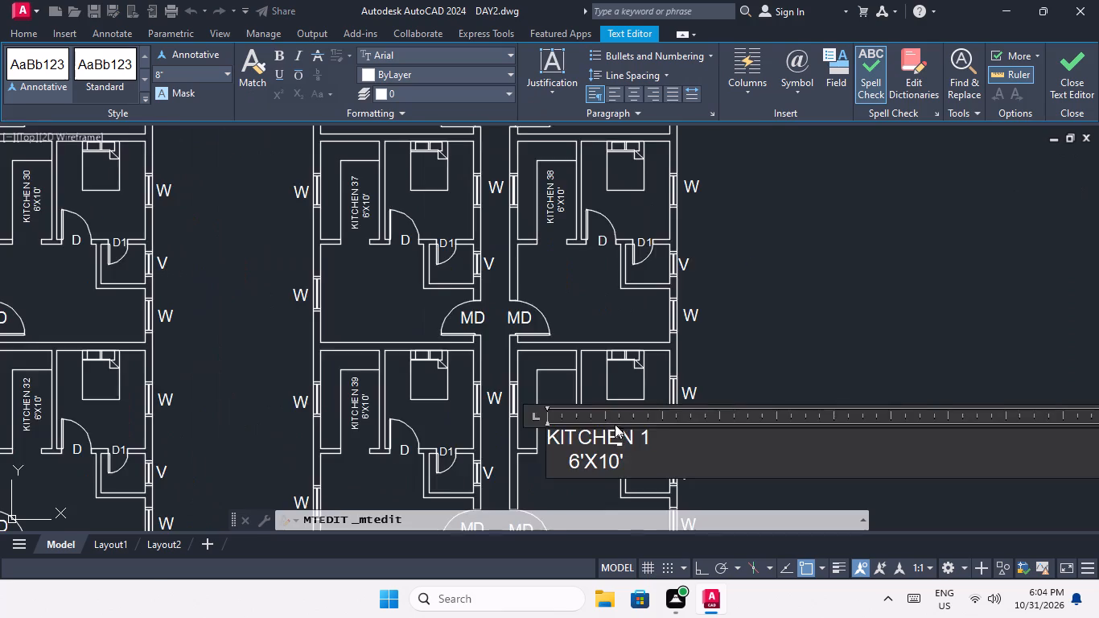
scroll(615, 424, up, 1)
click(719, 451)
key(BackSpace)
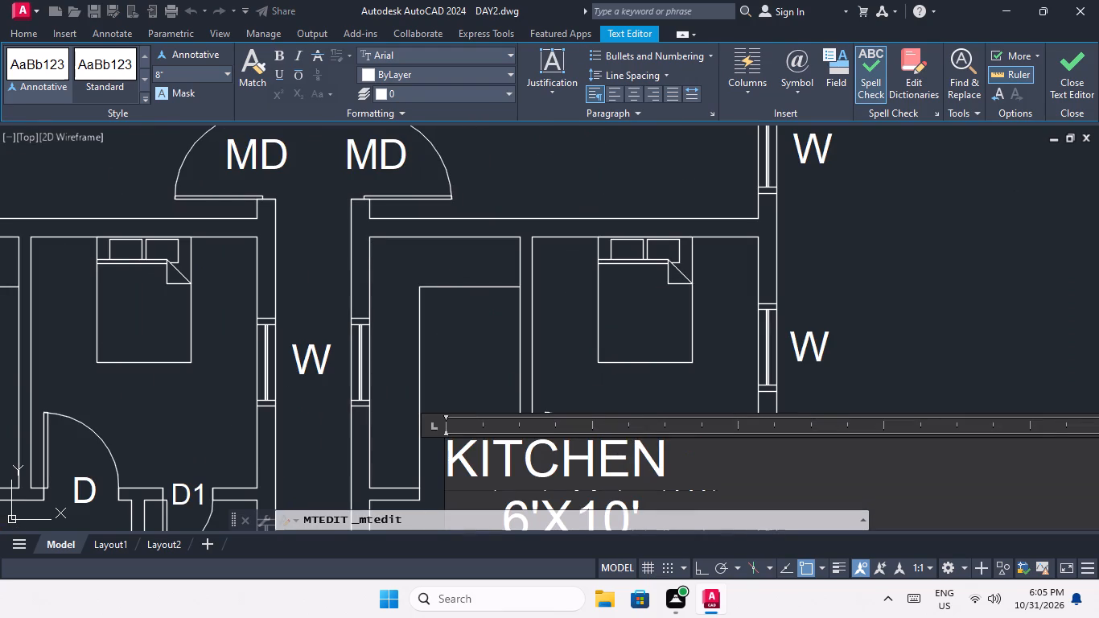
text(40)
click(573, 377)
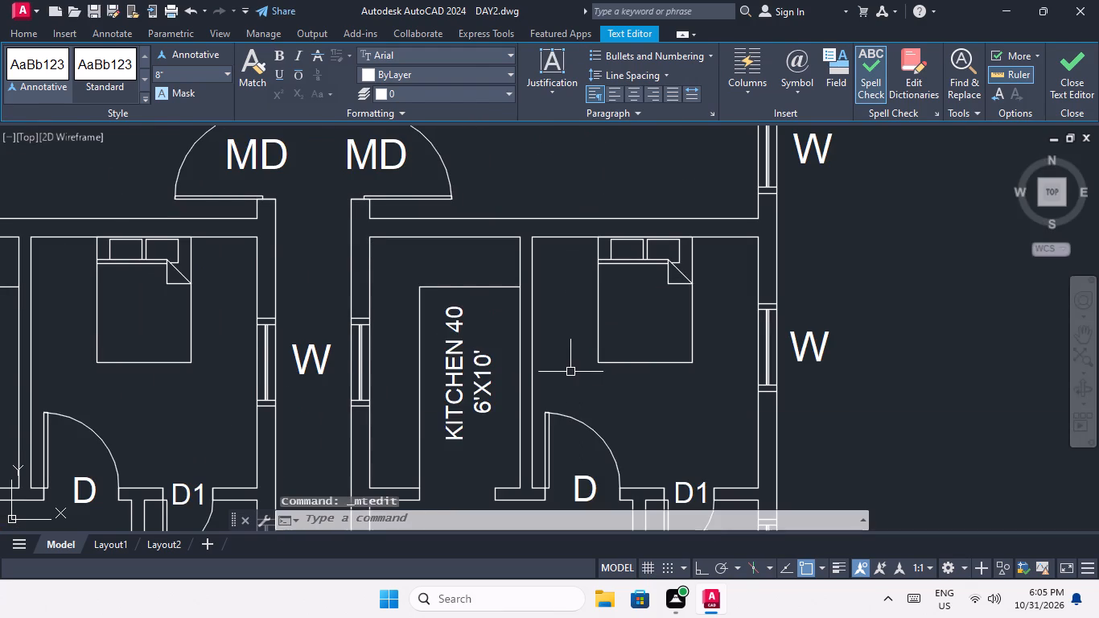
scroll(549, 336, down, 4)
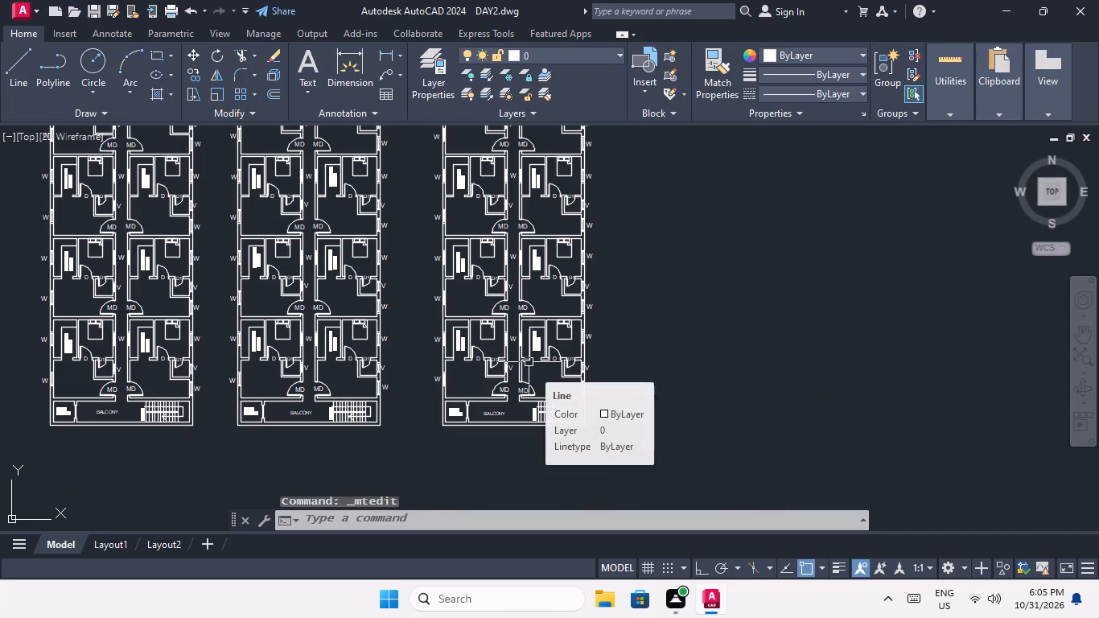
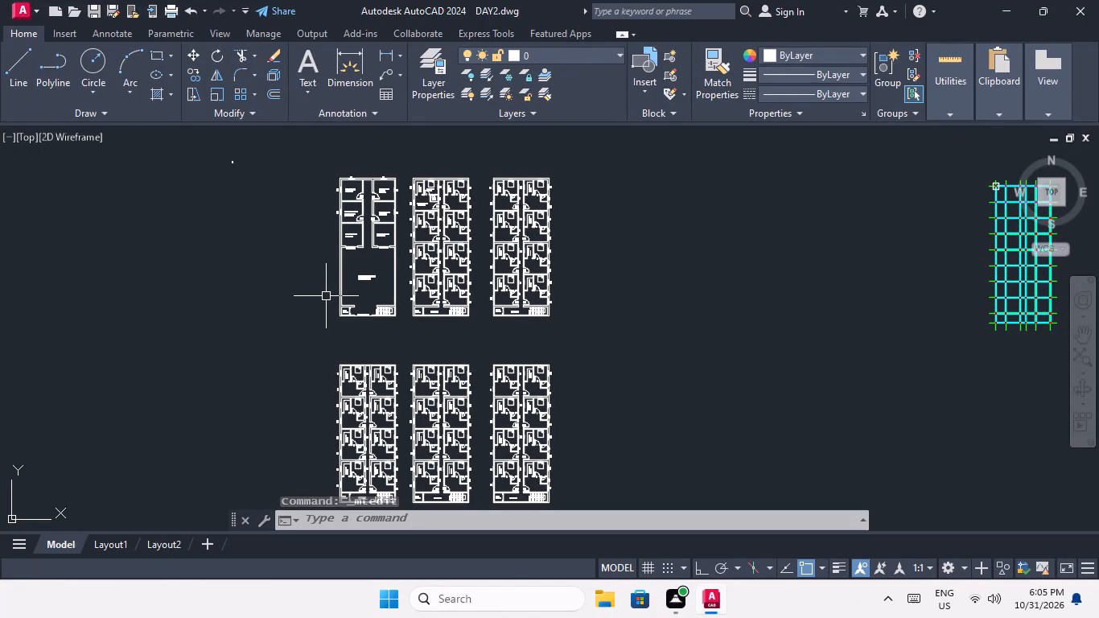
Copy the "BEDROOM 1 9'X10'" label from the Kitchen 1 flat into the bedroom beside Kitchen 2.
middle_drag(346, 272, 348, 302)
scroll(440, 237, up, 1)
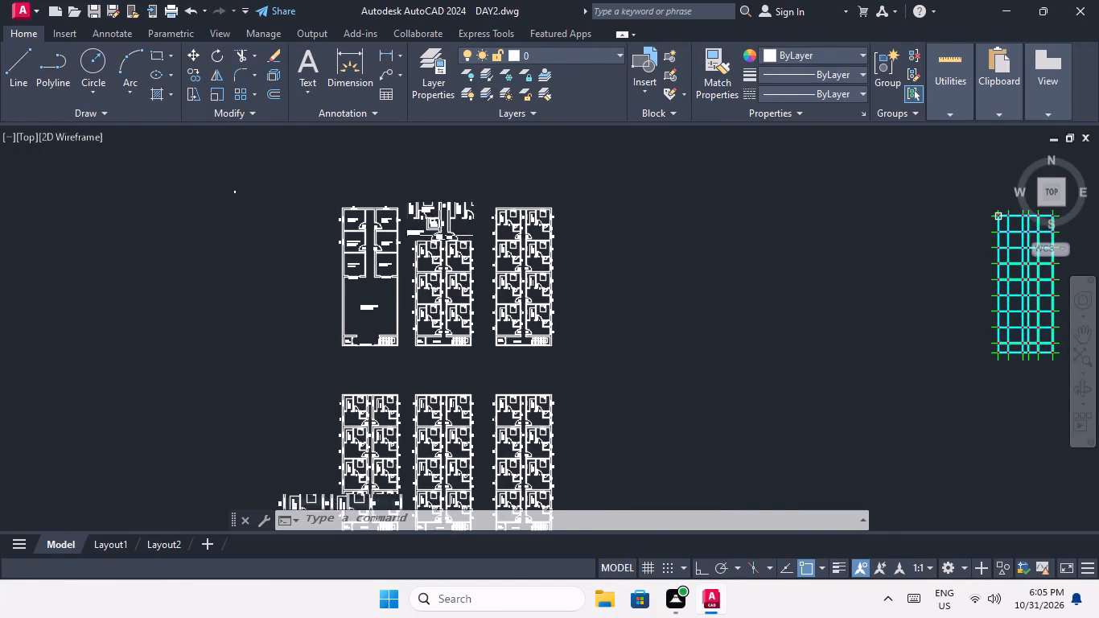
scroll(440, 235, up, 2)
middle_drag(426, 222, 344, 303)
scroll(340, 251, up, 3)
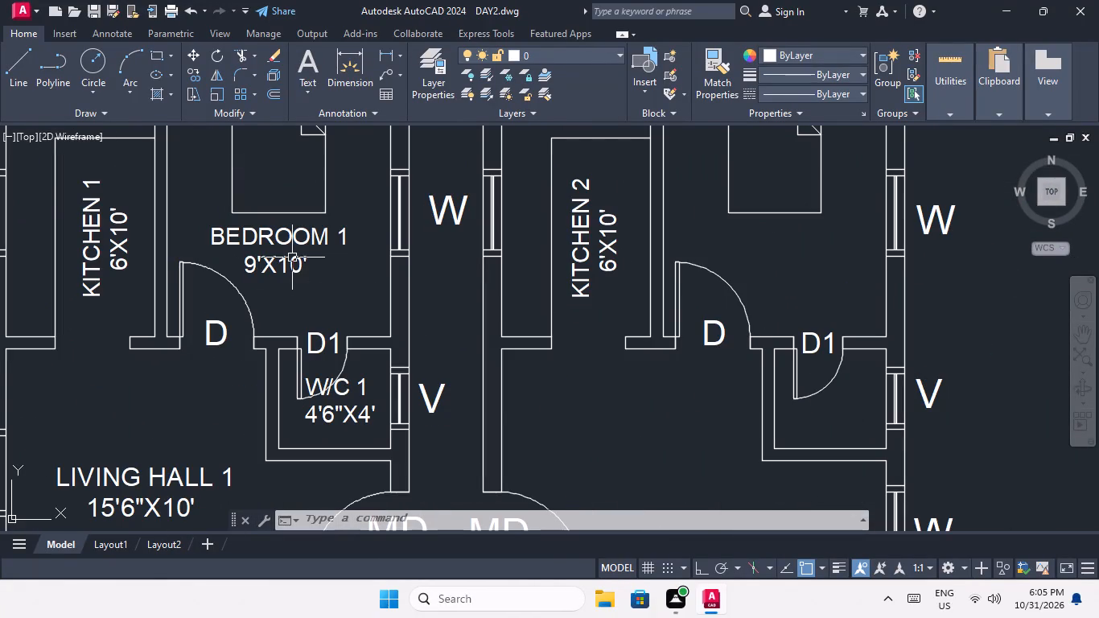
click(292, 257)
click(196, 70)
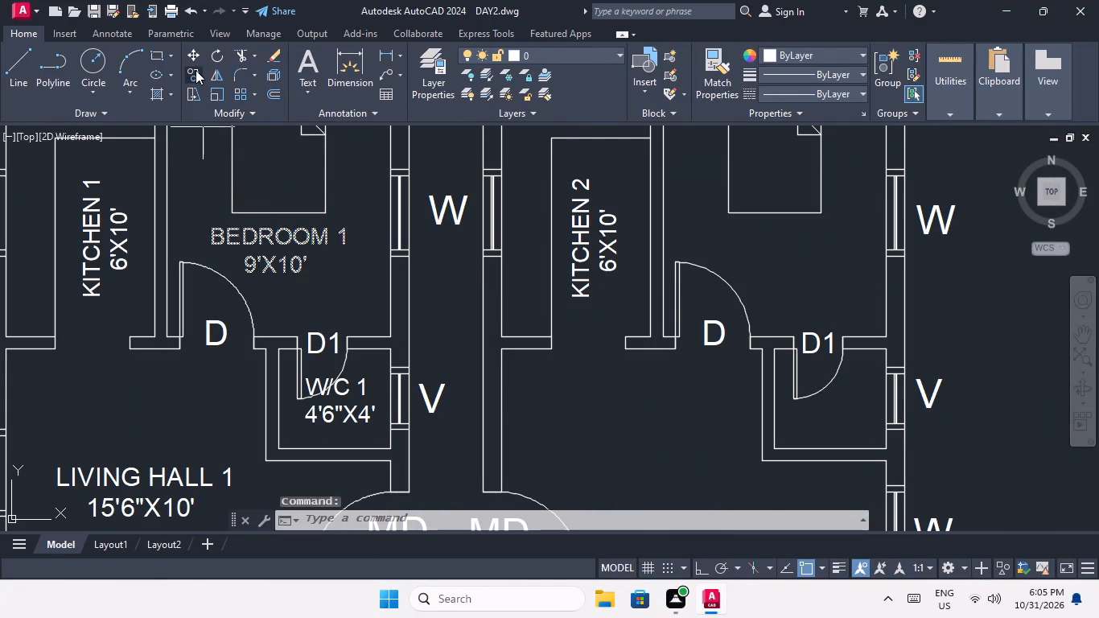
click(249, 266)
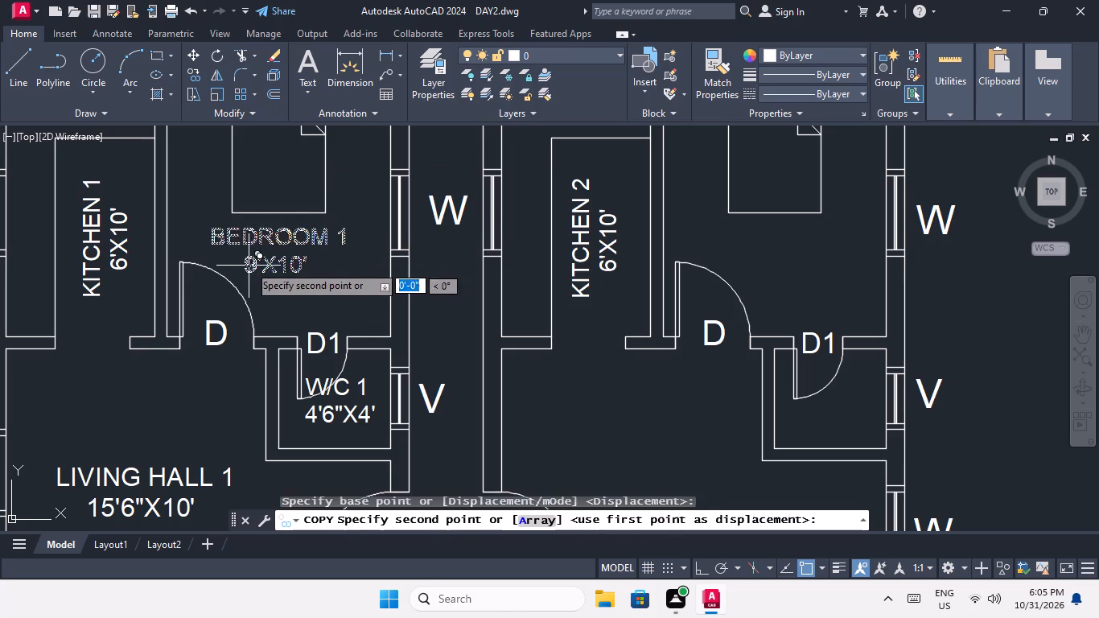
scroll(259, 253, down, 3)
middle_drag(358, 270, 375, 263)
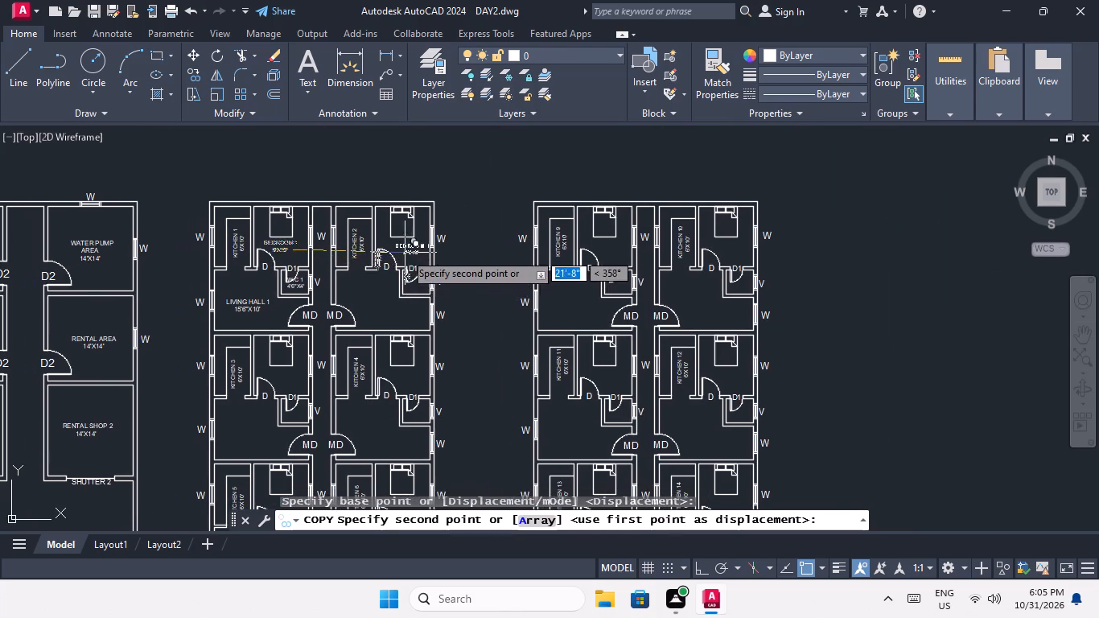
scroll(404, 252, up, 2)
click(386, 249)
Place copies of the BEDROOM 1 label in the bedrooms beside Kitchen 3 and Kitchen 4.
scroll(387, 243, down, 2)
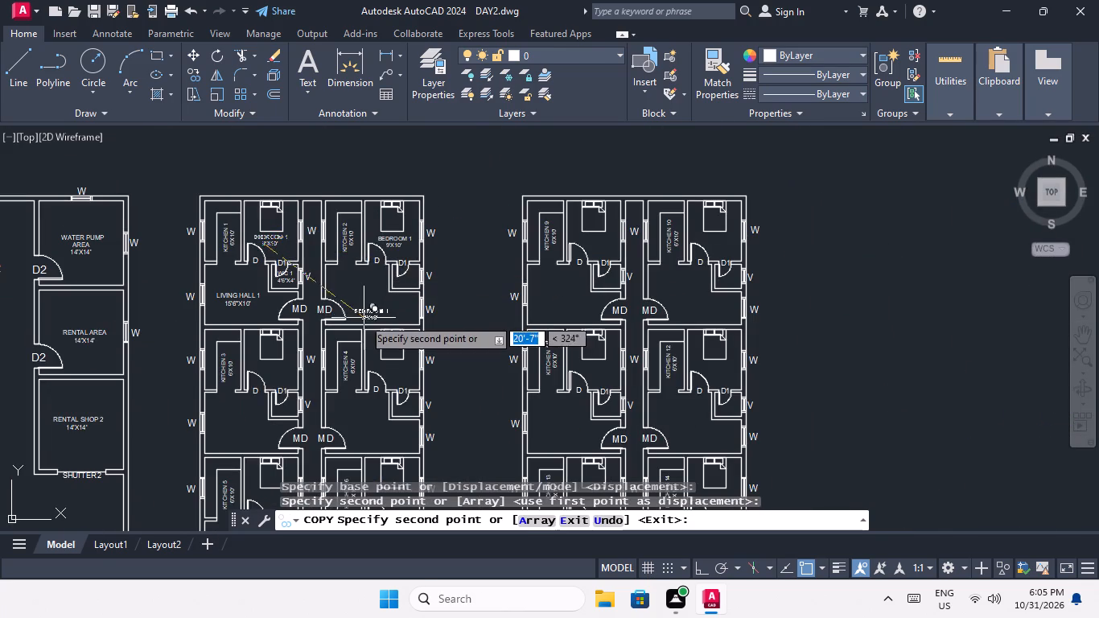
scroll(266, 387, up, 3)
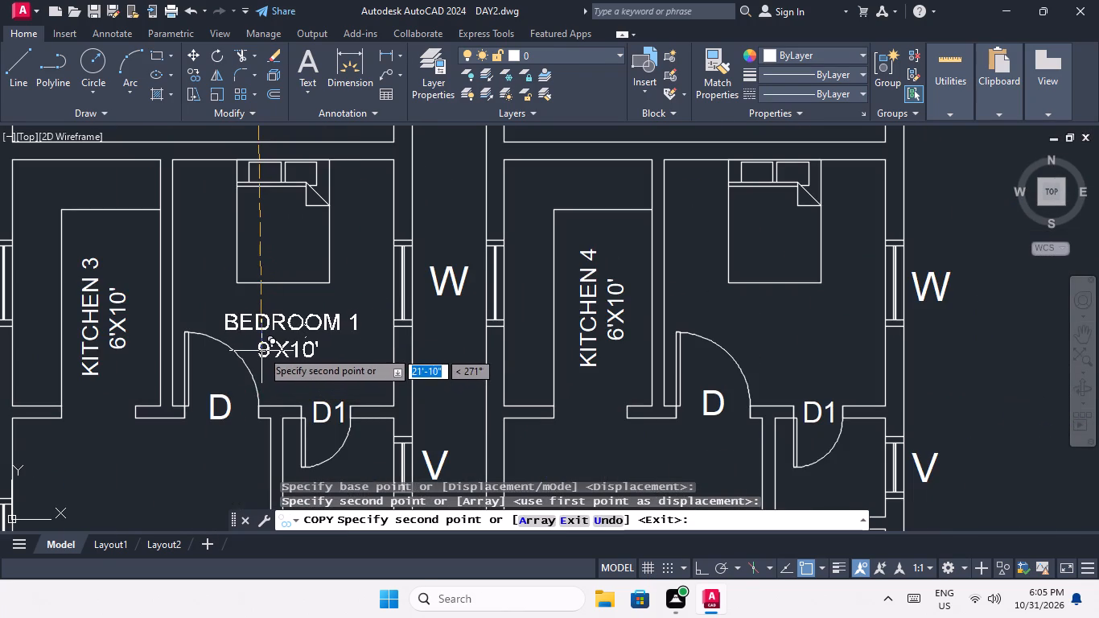
click(261, 350)
scroll(269, 328, down, 3)
scroll(390, 342, up, 3)
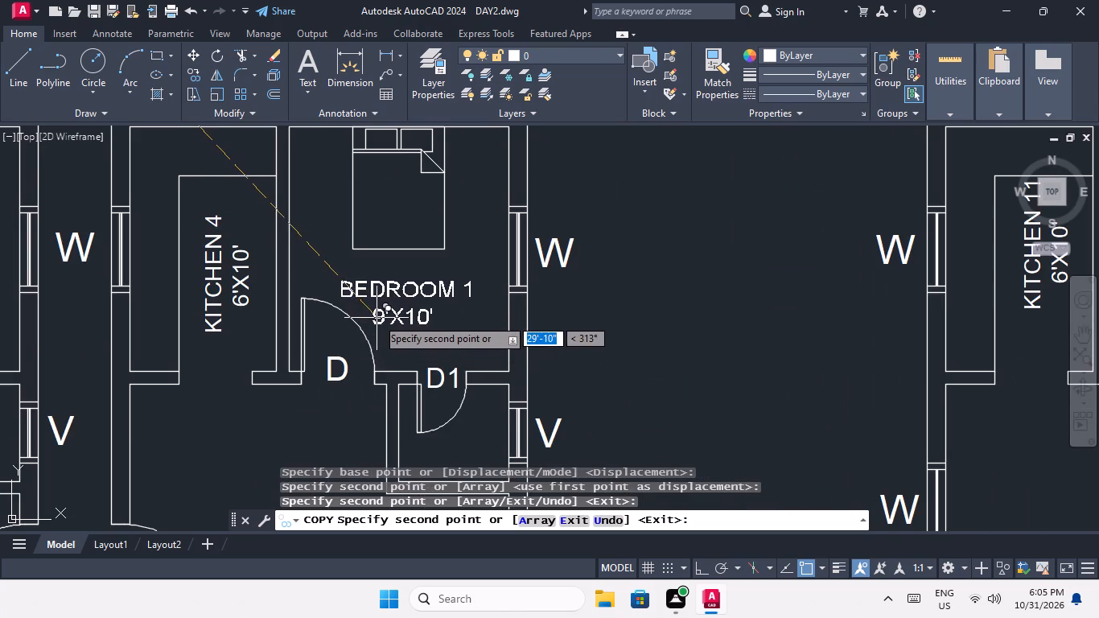
click(376, 318)
Place copies of the BEDROOM 1 label in the bedrooms beside Kitchen 5 and Kitchen 6.
scroll(375, 309, down, 3)
middle_drag(380, 336, 438, 208)
scroll(318, 303, up, 3)
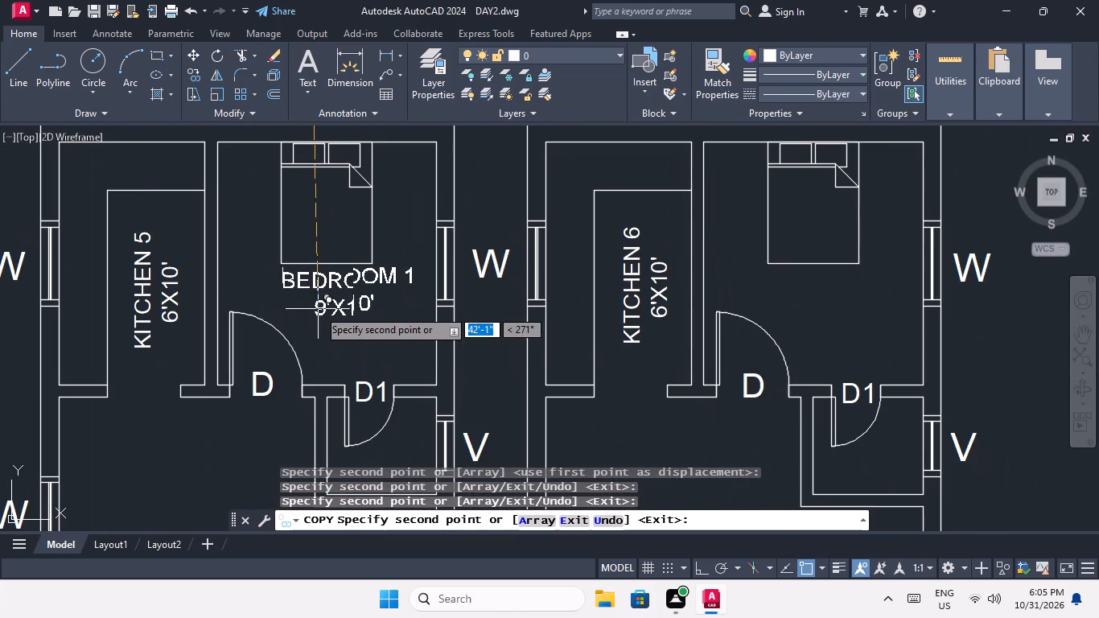
click(301, 327)
scroll(309, 305, down, 3)
scroll(433, 308, up, 3)
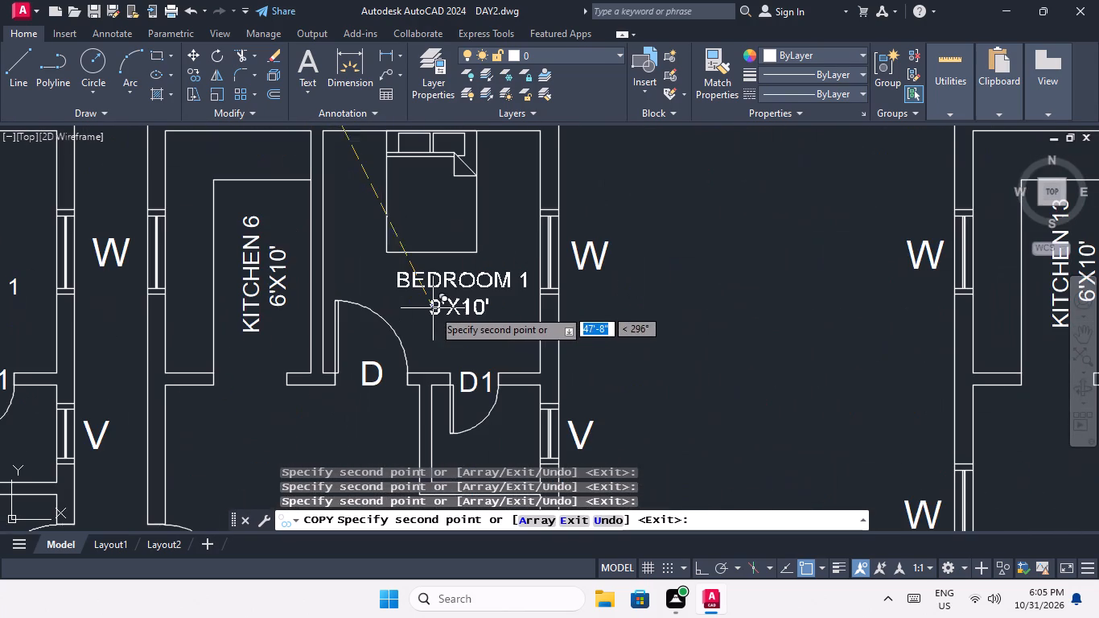
click(405, 315)
Place copies of the BEDROOM 1 label in the bedrooms beside Kitchen 7 and Kitchen 8.
scroll(413, 295, down, 3)
middle_drag(381, 348, 471, 206)
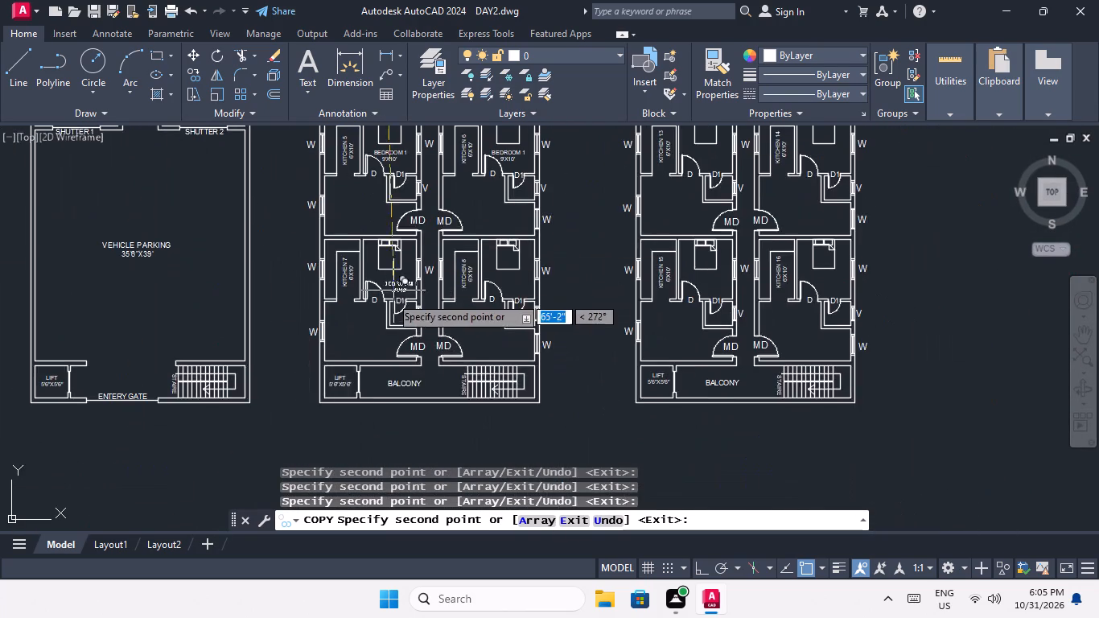
scroll(385, 295, up, 3)
click(378, 260)
scroll(382, 244, down, 2)
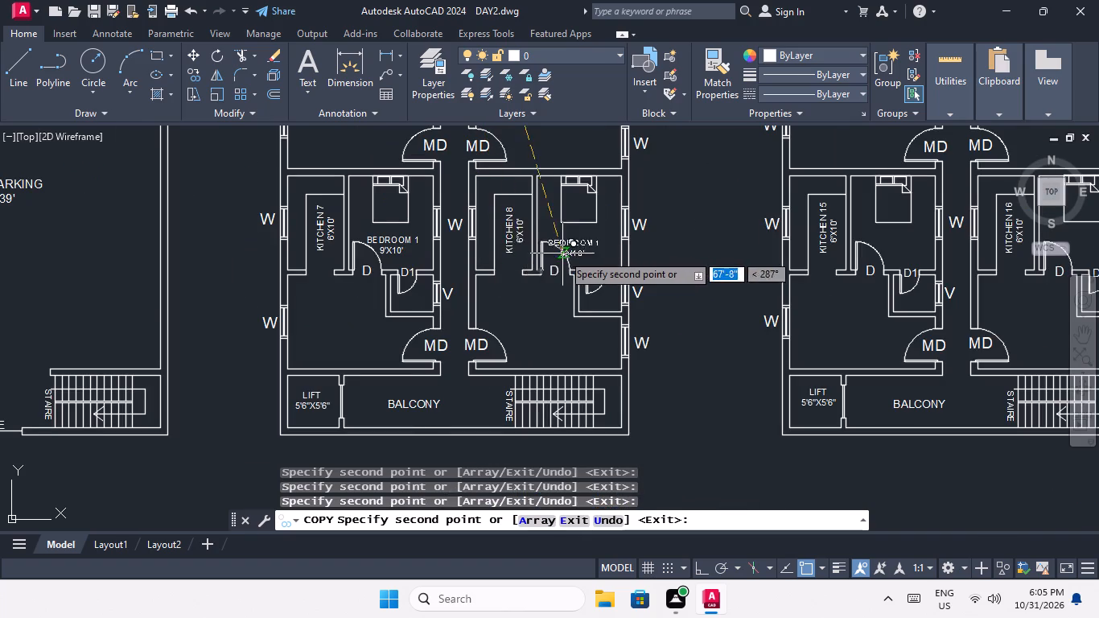
scroll(586, 253, up, 3)
click(522, 235)
Place copies of the BEDROOM 1 label in the adjacent floor plan's bedrooms beside Kitchen 9 and Kitchen 10.
scroll(527, 208, down, 3)
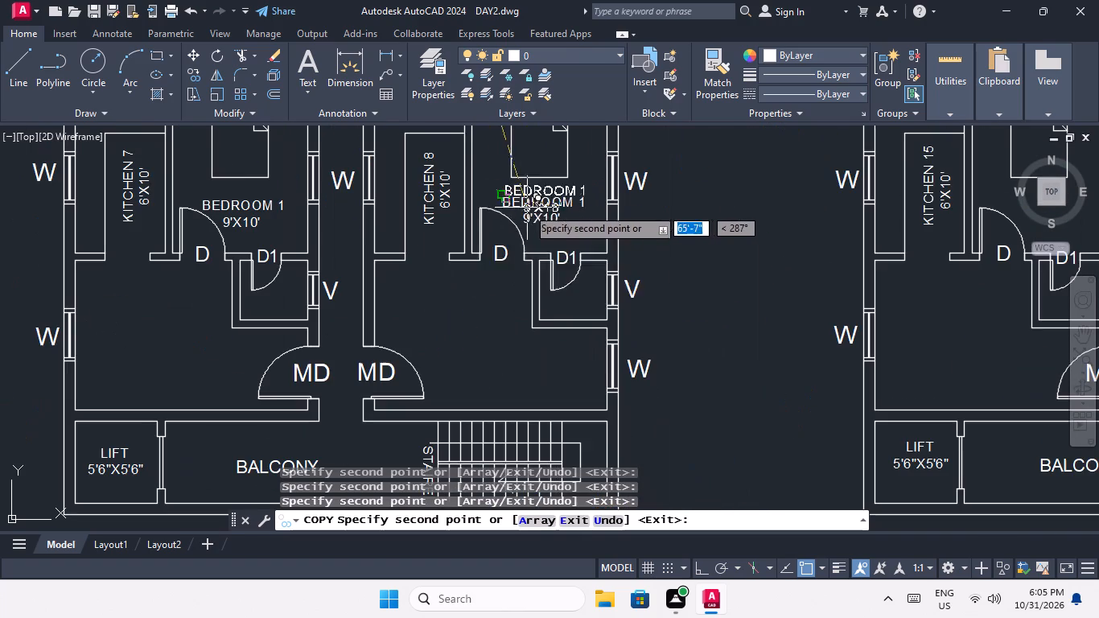
middle_drag(435, 300, 421, 296)
scroll(433, 298, down, 2)
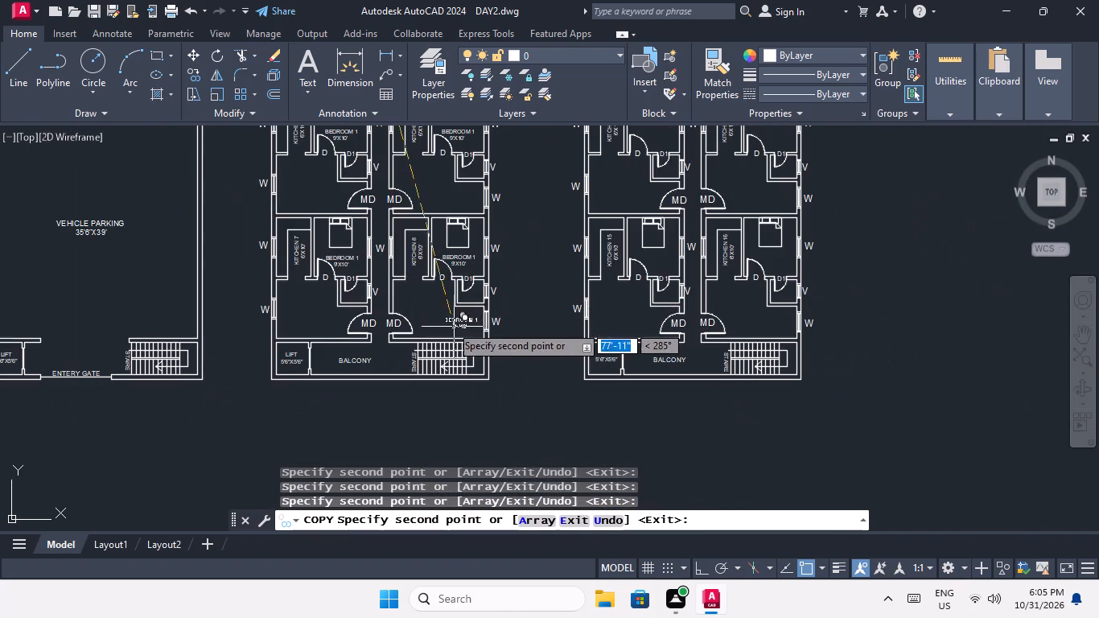
scroll(434, 319, down, 1)
middle_drag(429, 320, 171, 460)
scroll(326, 186, up, 3)
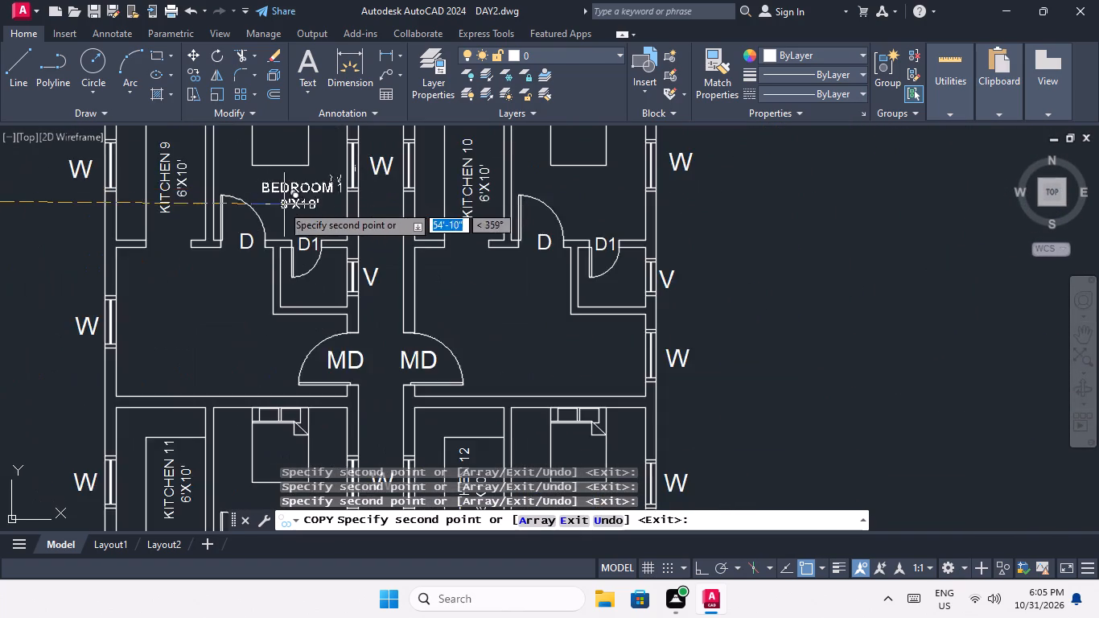
scroll(277, 203, up, 2)
click(252, 207)
scroll(252, 206, down, 2)
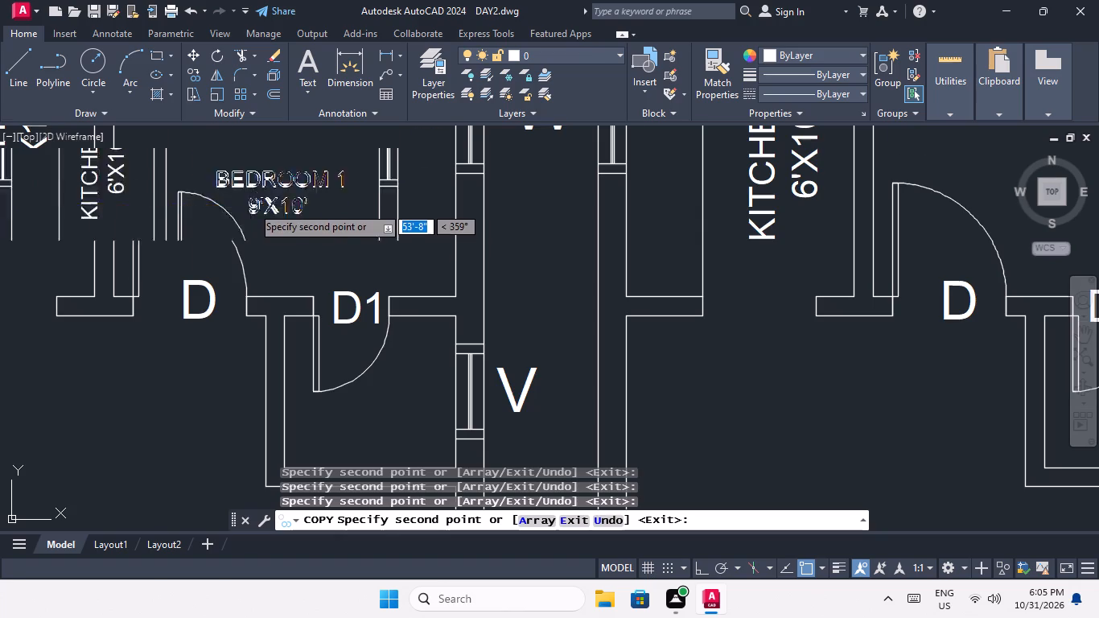
scroll(252, 206, down, 1)
scroll(445, 213, up, 3)
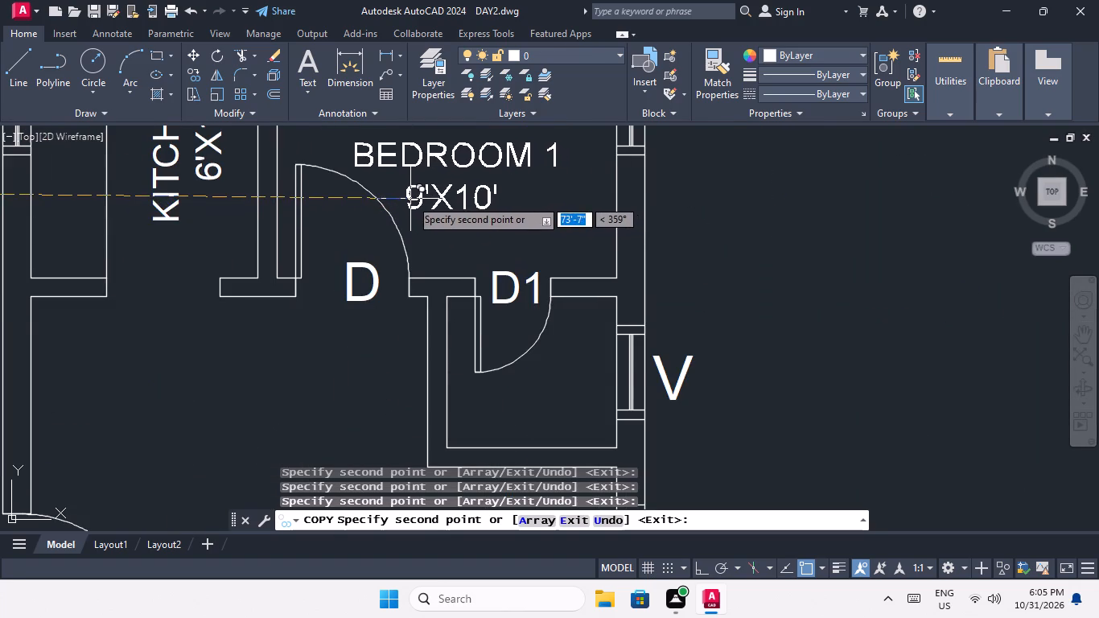
middle_drag(410, 200, 414, 255)
click(405, 237)
Place copies of the BEDROOM 1 label in the bedrooms beside Kitchen 11 and Kitchen 12.
scroll(418, 198, down, 3)
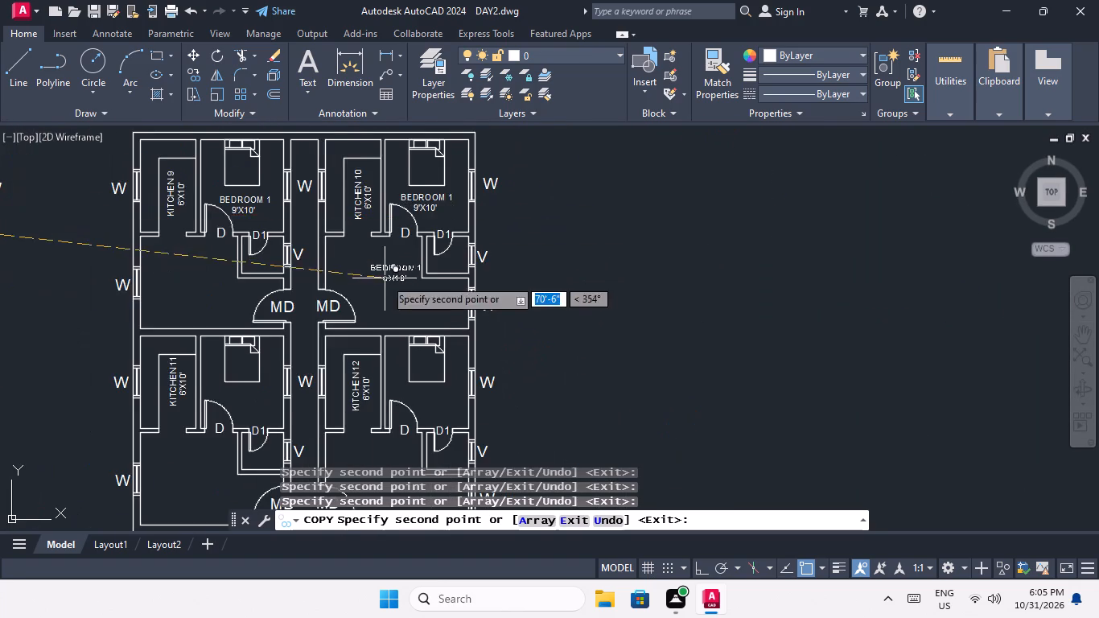
middle_drag(385, 278, 442, 212)
scroll(280, 338, up, 2)
click(302, 336)
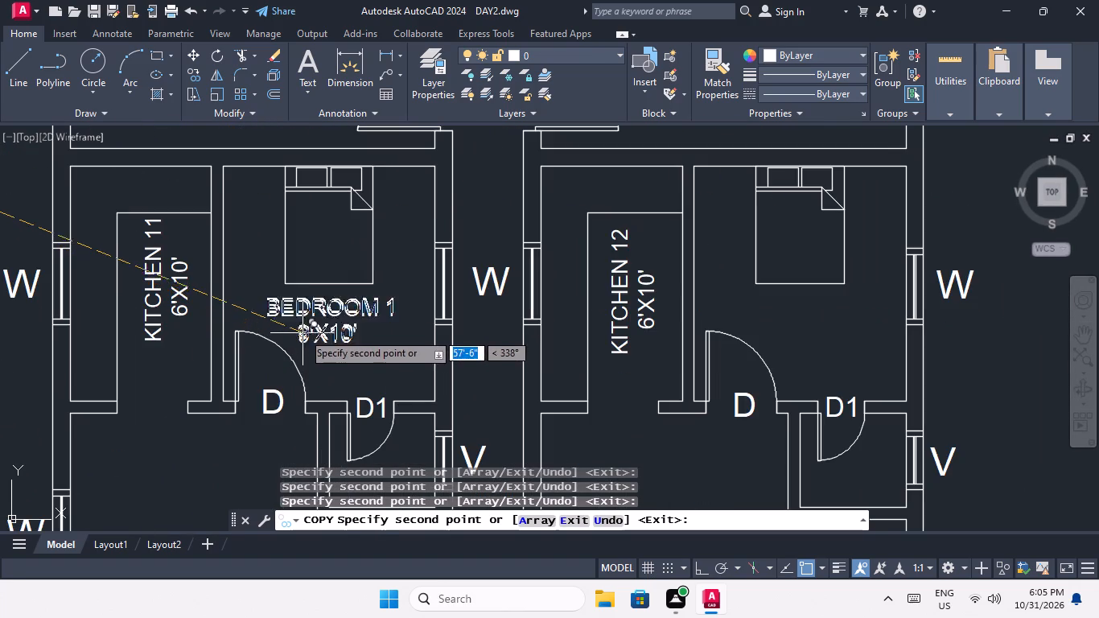
scroll(303, 328, down, 2)
scroll(500, 332, up, 3)
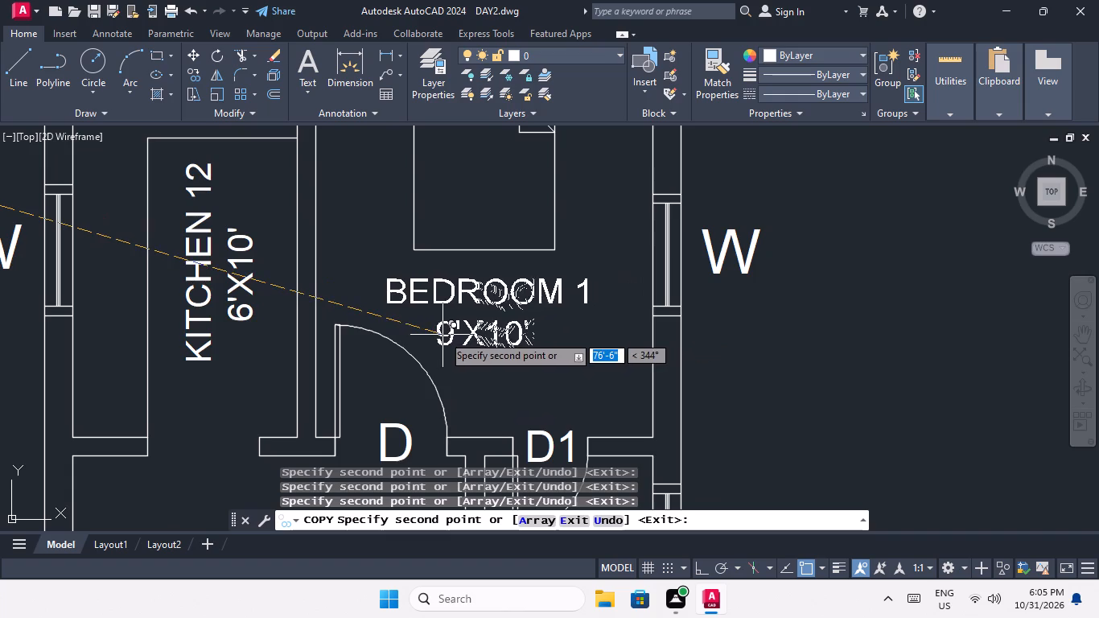
click(442, 335)
Place copies of the BEDROOM 1 label in the bedrooms beside Kitchen 13 and Kitchen 14.
scroll(445, 300, down, 3)
middle_drag(404, 368, 435, 266)
scroll(315, 414, up, 2)
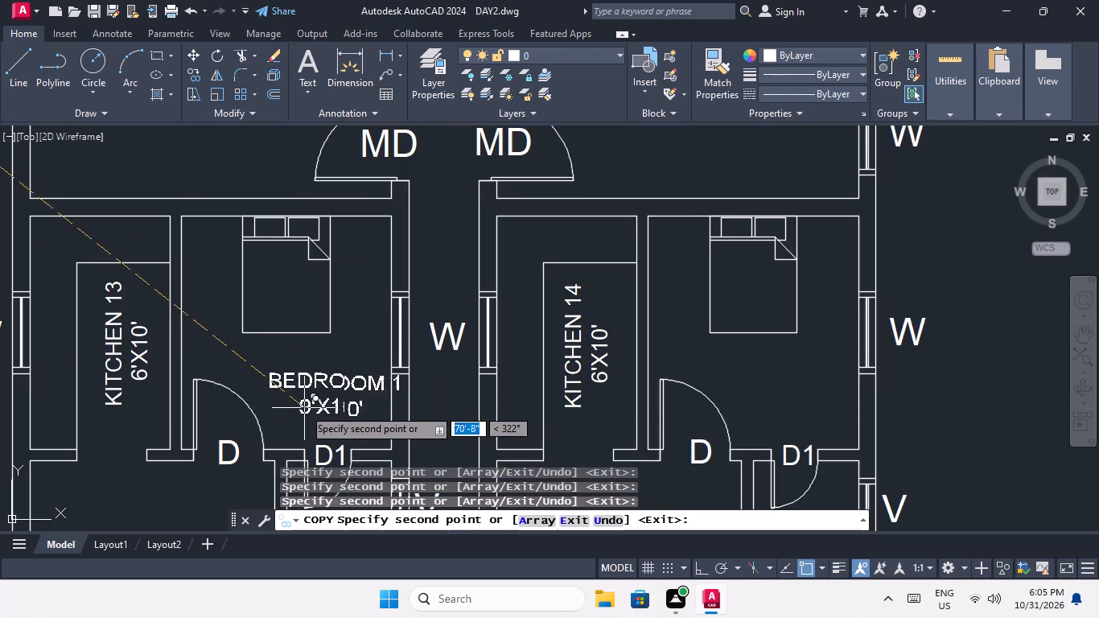
click(261, 389)
scroll(273, 348, down, 3)
scroll(385, 370, up, 4)
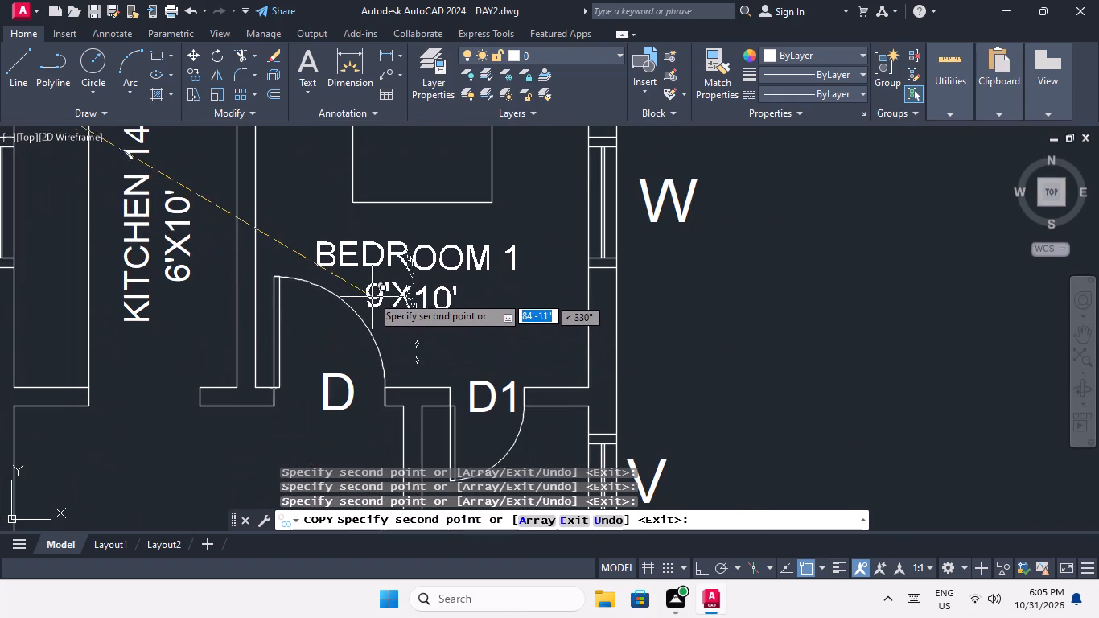
click(372, 290)
Place copies of the BEDROOM 1 label in the bedrooms beside Kitchen 15 and Kitchen 16.
scroll(380, 281, down, 4)
middle_drag(362, 330, 442, 208)
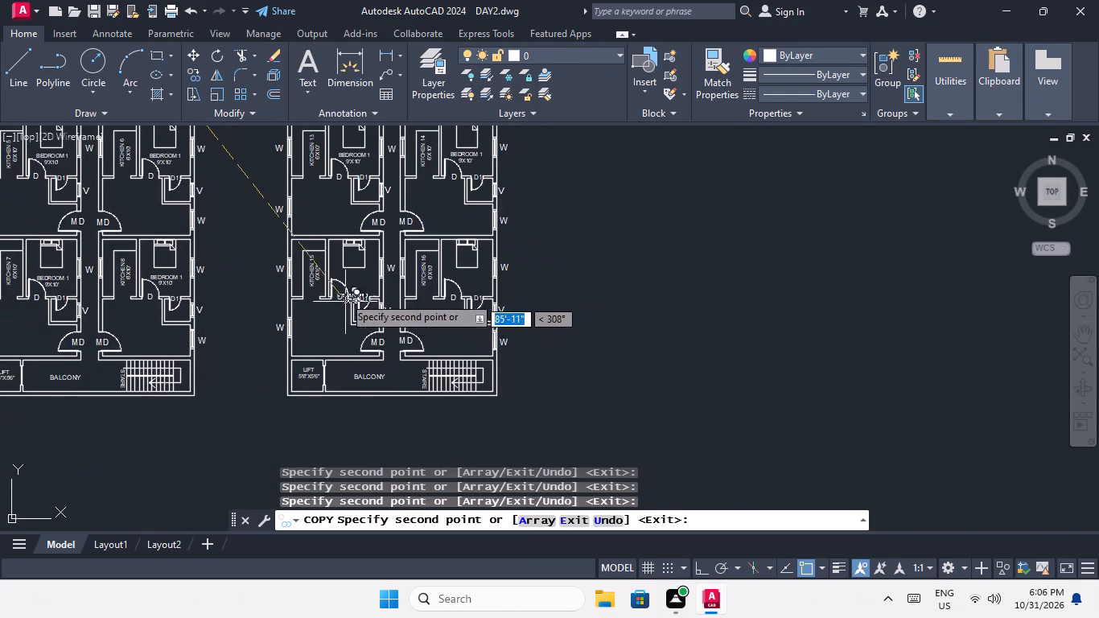
scroll(344, 288, up, 3)
click(350, 264)
scroll(352, 262, down, 3)
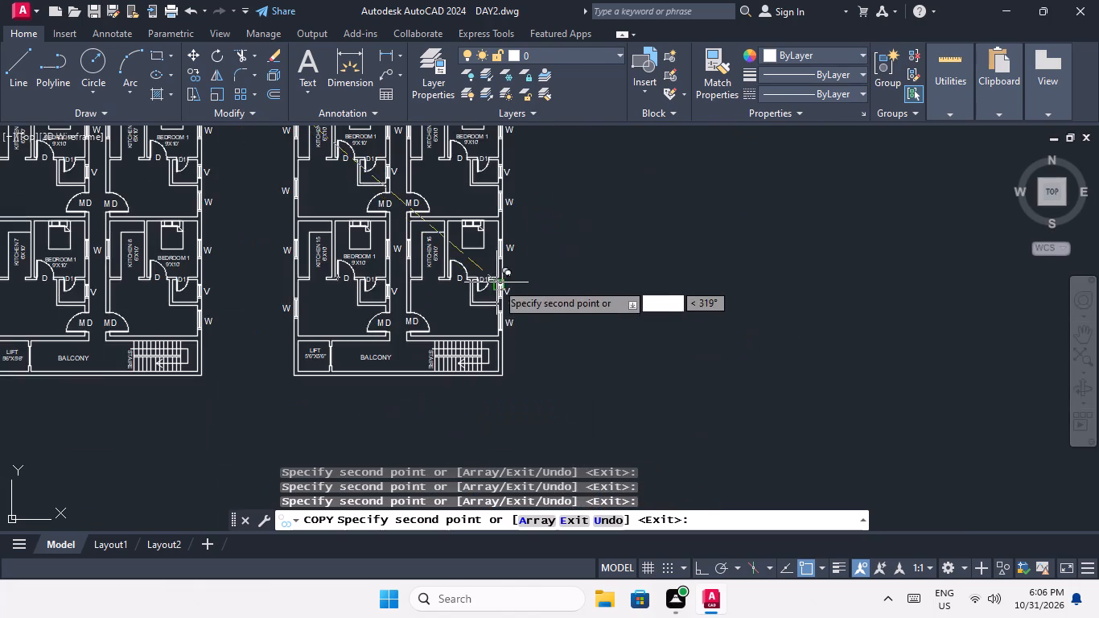
scroll(473, 266, up, 3)
click(447, 252)
Place copies of the BEDROOM 1 label in the lower row's first floor plan, in the bedrooms beside Kitchen 17 and Kitchen 18.
scroll(448, 245, down, 1)
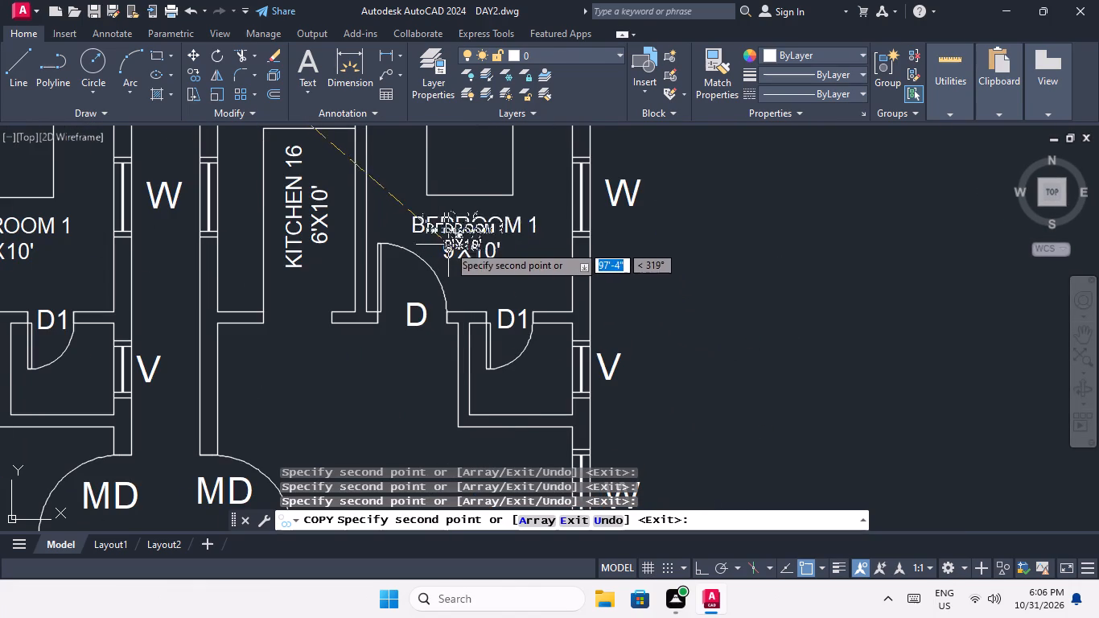
scroll(448, 245, down, 1)
scroll(401, 313, down, 2)
middle_drag(339, 373, 578, 260)
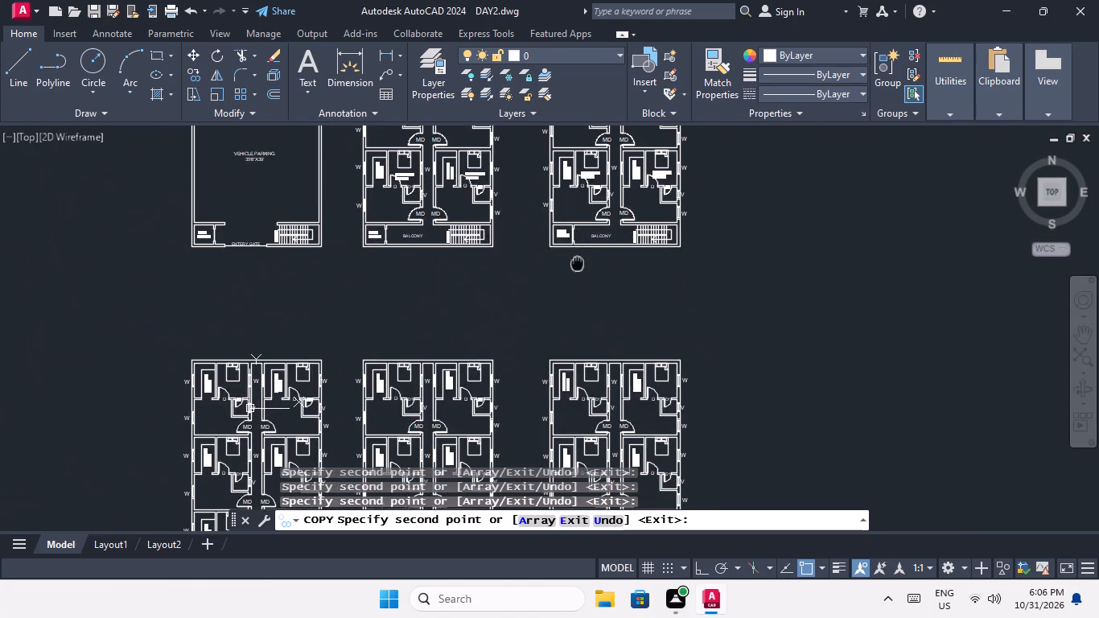
middle_drag(326, 420, 434, 286)
scroll(347, 254, up, 4)
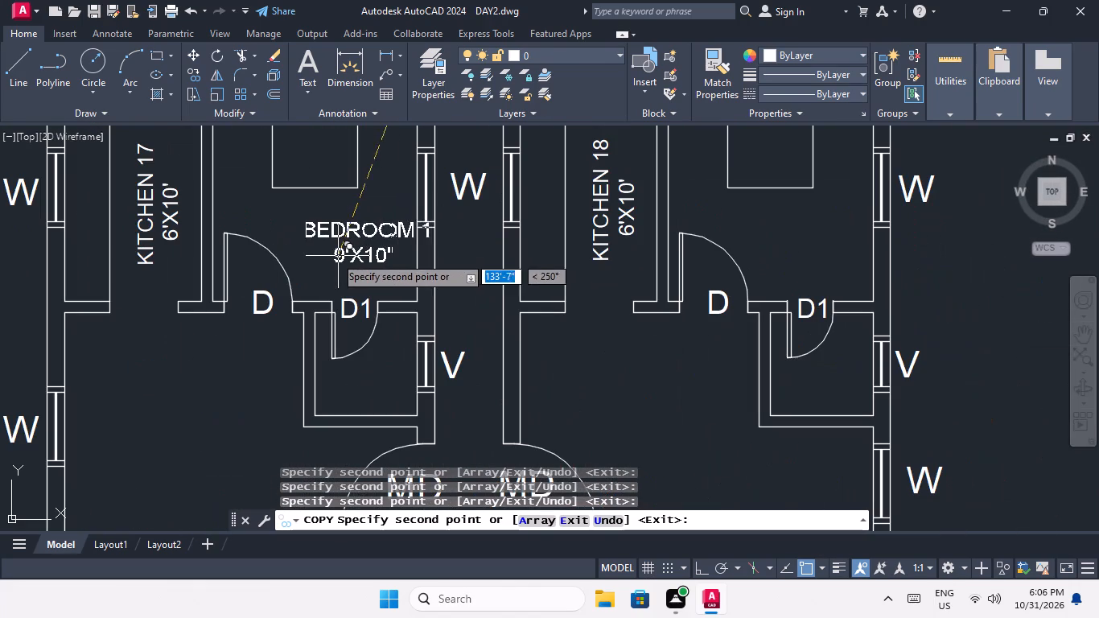
click(290, 245)
scroll(294, 234, down, 1)
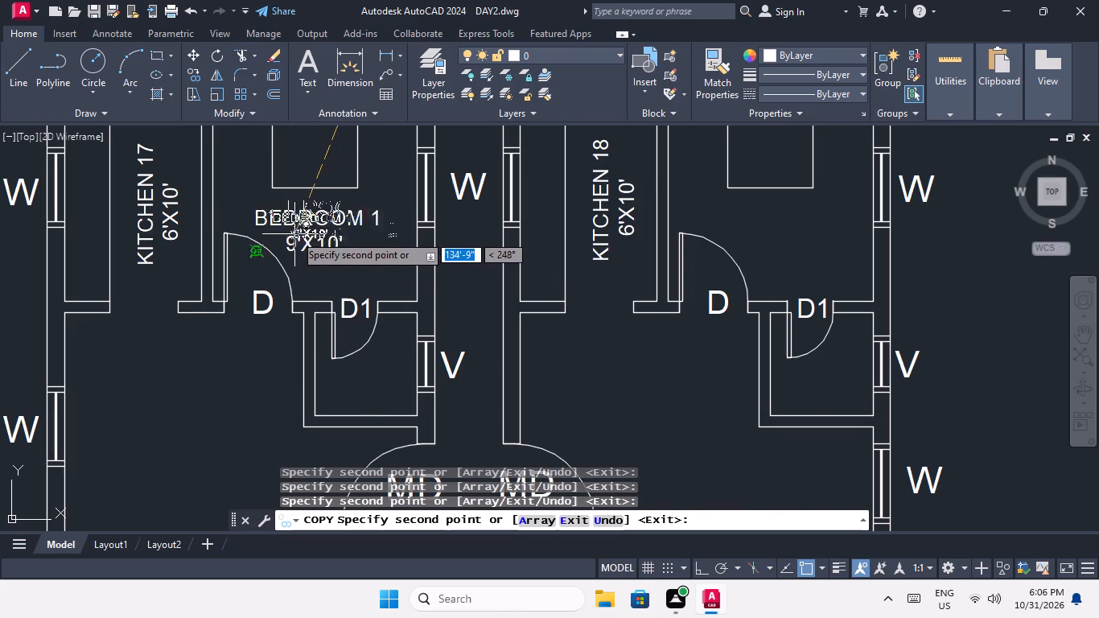
scroll(294, 234, down, 1)
scroll(483, 244, up, 3)
click(437, 228)
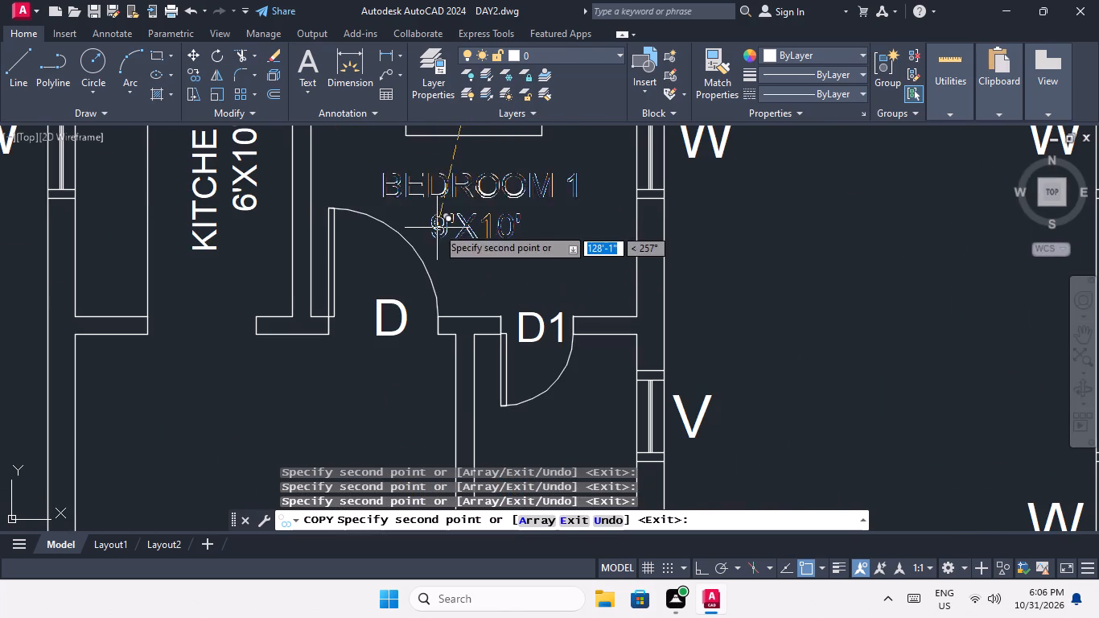
Place copies of the BEDROOM 1 label in the bedrooms beside Kitchen 19 and Kitchen 20.
scroll(443, 207, down, 3)
middle_drag(420, 282, 484, 175)
scroll(333, 296, up, 3)
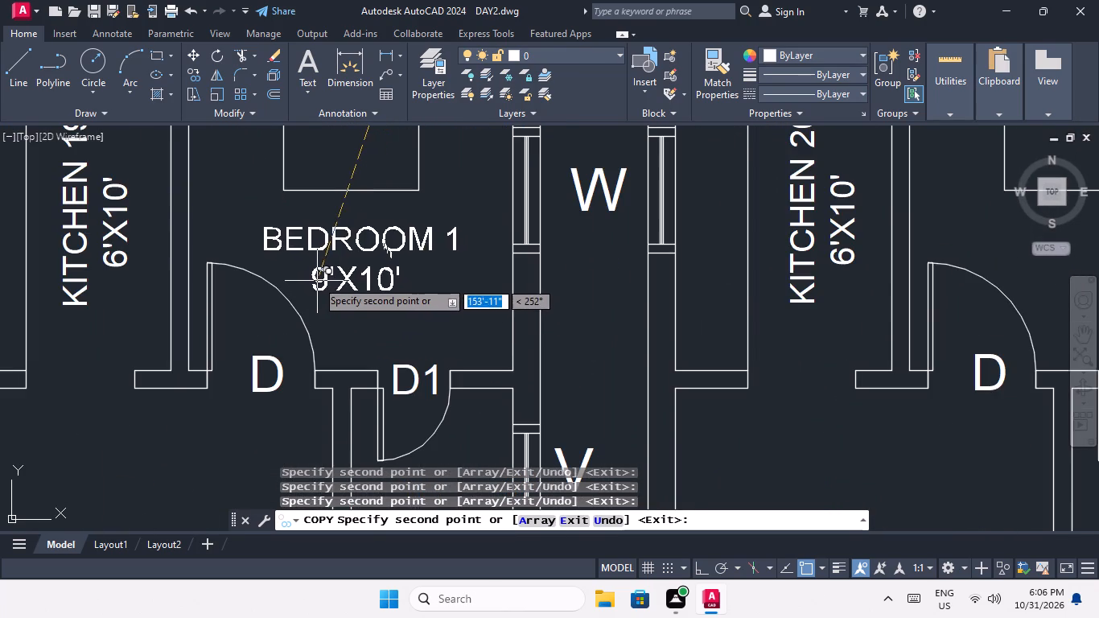
click(310, 281)
scroll(322, 248, down, 3)
scroll(492, 265, up, 3)
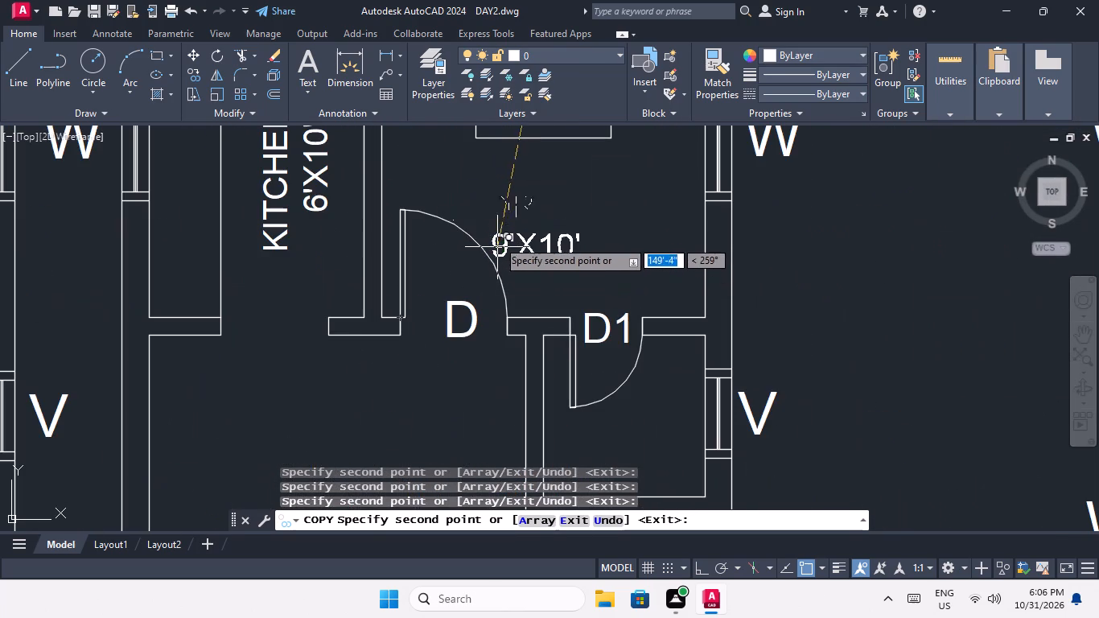
click(496, 229)
Place copies of the BEDROOM 1 label in the bedrooms beside Kitchen 21 and Kitchen 22.
scroll(500, 220, down, 3)
middle_drag(437, 299, 474, 205)
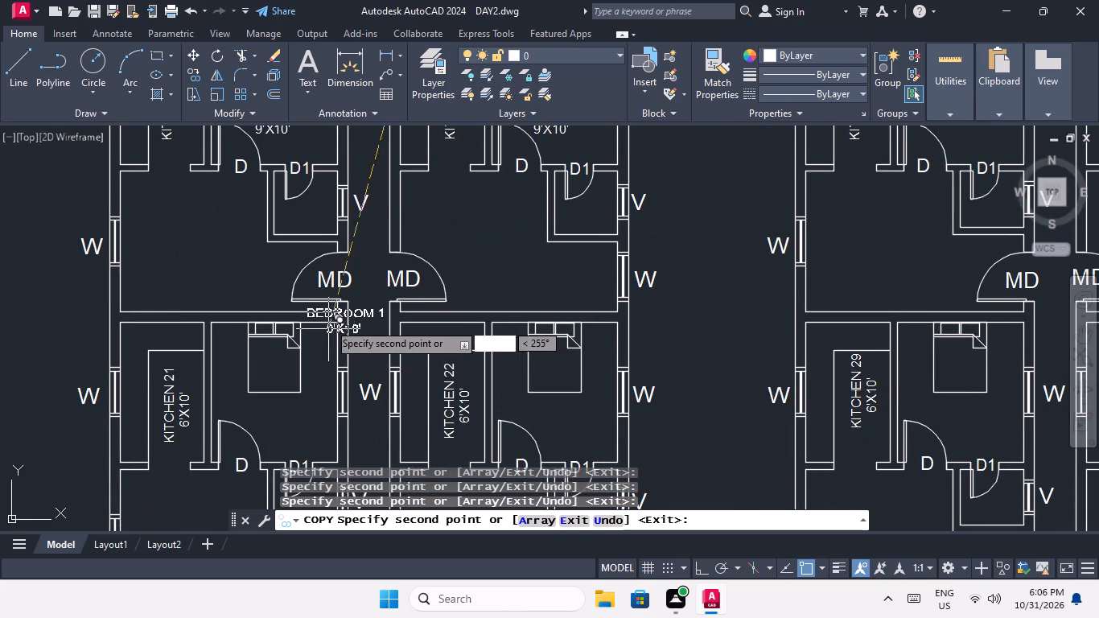
middle_drag(303, 336, 327, 217)
scroll(274, 313, up, 1)
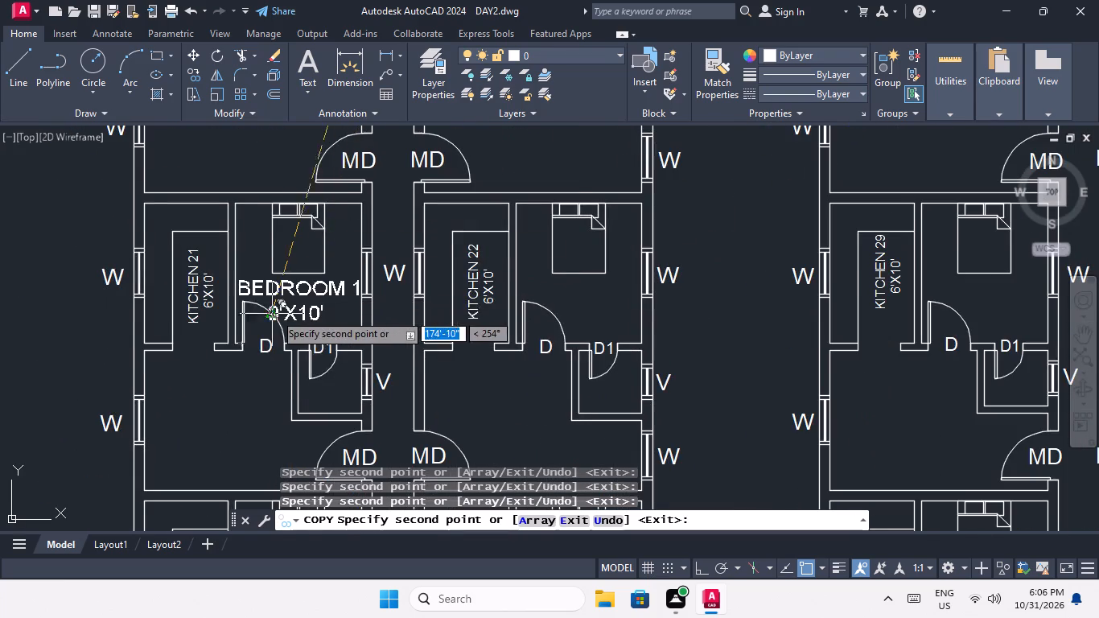
click(283, 303)
scroll(308, 268, down, 1)
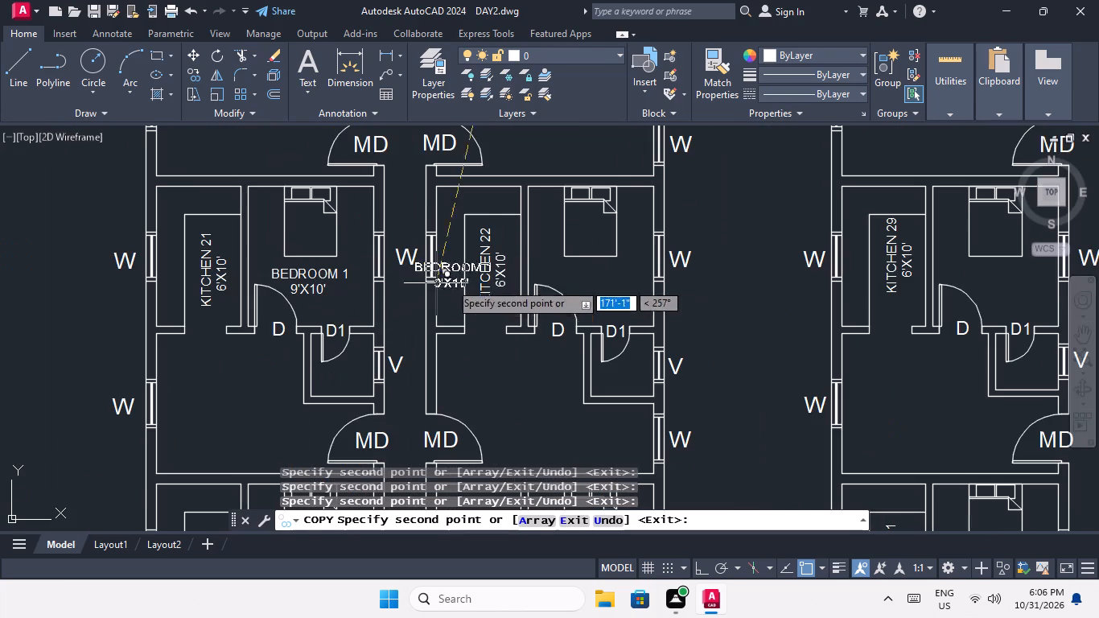
scroll(571, 296, up, 2)
click(578, 285)
scroll(589, 261, down, 3)
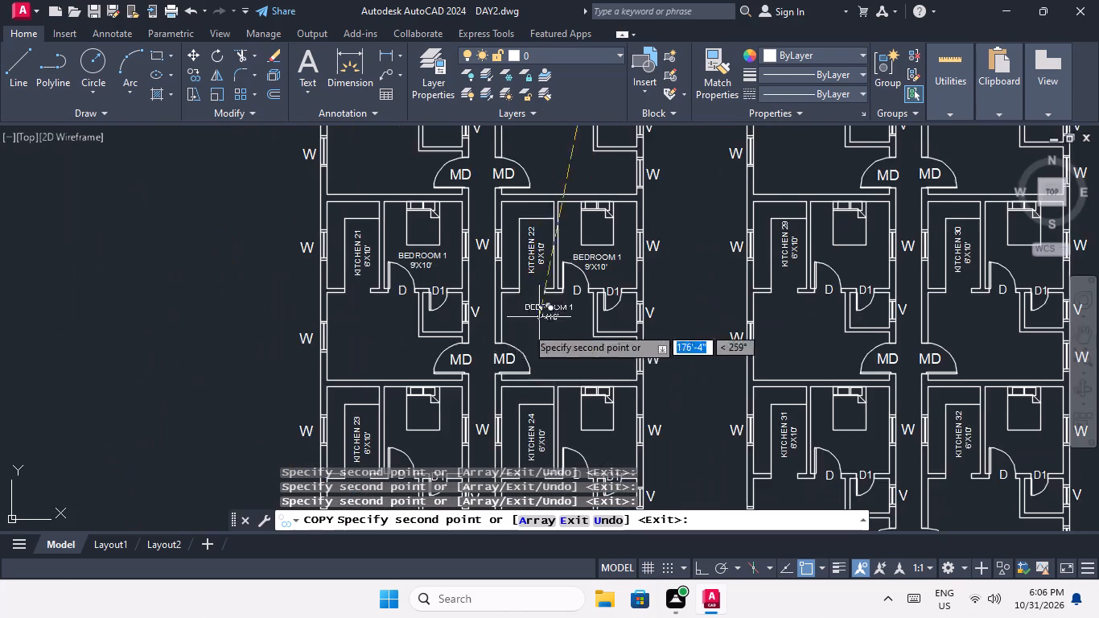
Place copies of the BEDROOM 1 label with its 9'X10' size in the bedrooms beside Kitchen 23 and Kitchen 24.
middle_drag(489, 348, 480, 274)
scroll(406, 389, up, 2)
click(395, 369)
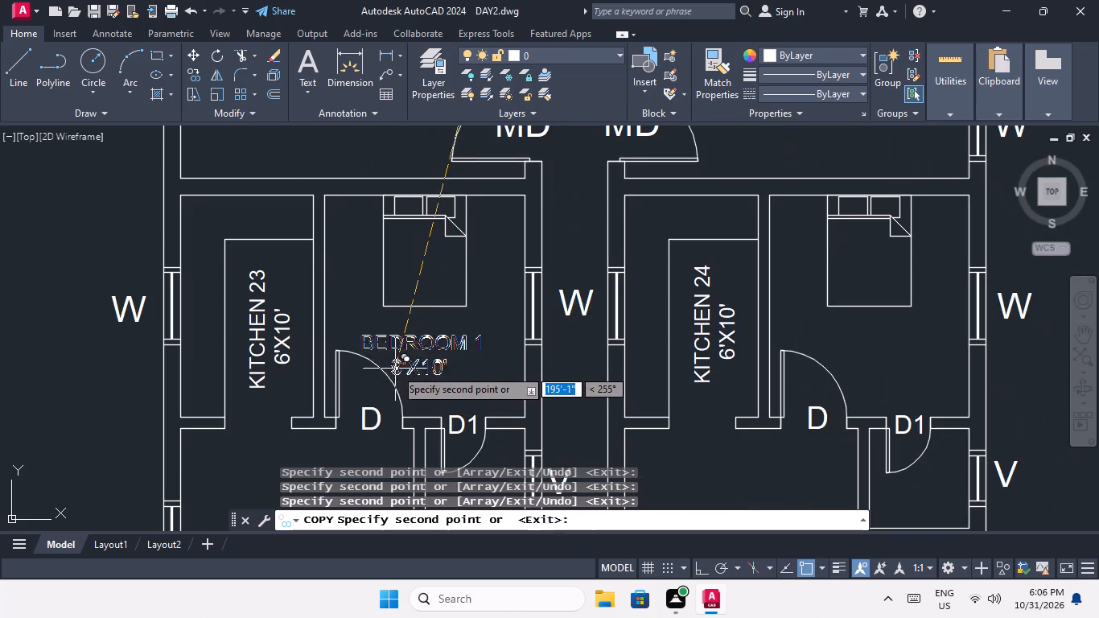
scroll(409, 337, down, 2)
scroll(574, 351, up, 3)
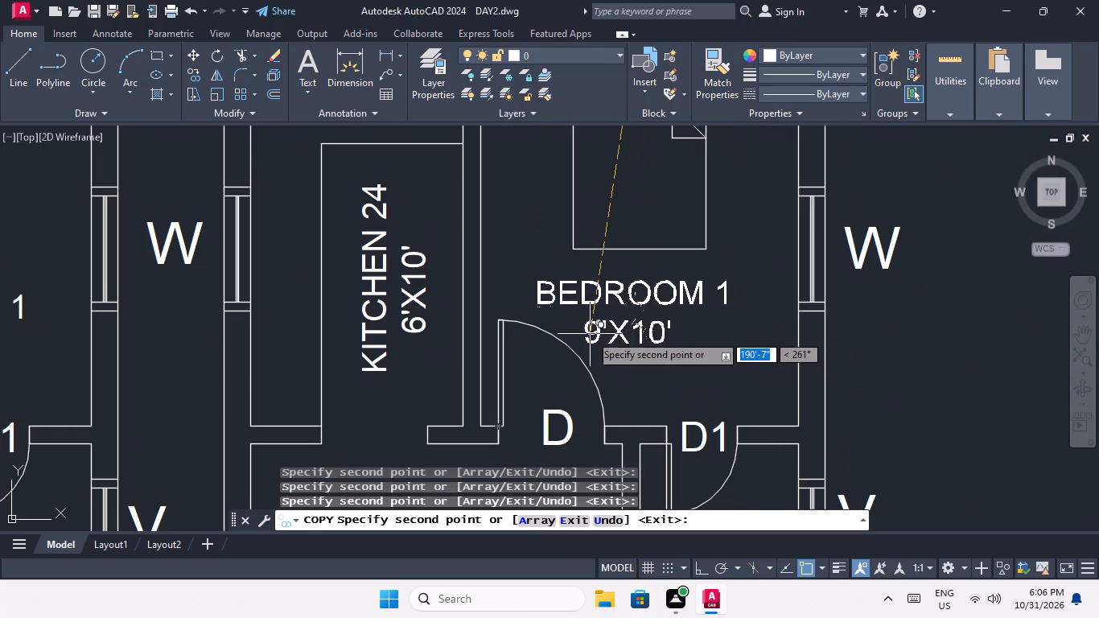
click(590, 334)
Place copies of the BEDROOM 1 label in the lower row's second floor plan, in the bedrooms beside Kitchen 25 and Kitchen 26.
scroll(599, 290, down, 3)
middle_drag(500, 361, 500, 269)
middle_drag(487, 279, 0, 472)
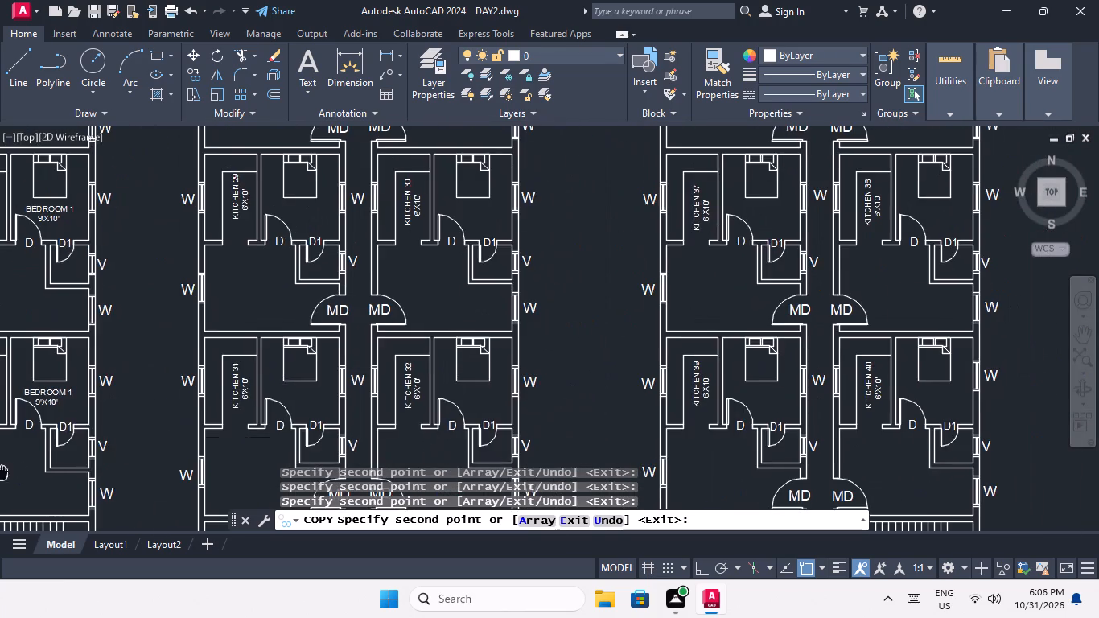
scroll(220, 311, down, 1)
middle_drag(220, 362, 222, 460)
scroll(259, 263, down, 1)
middle_drag(259, 269, 274, 428)
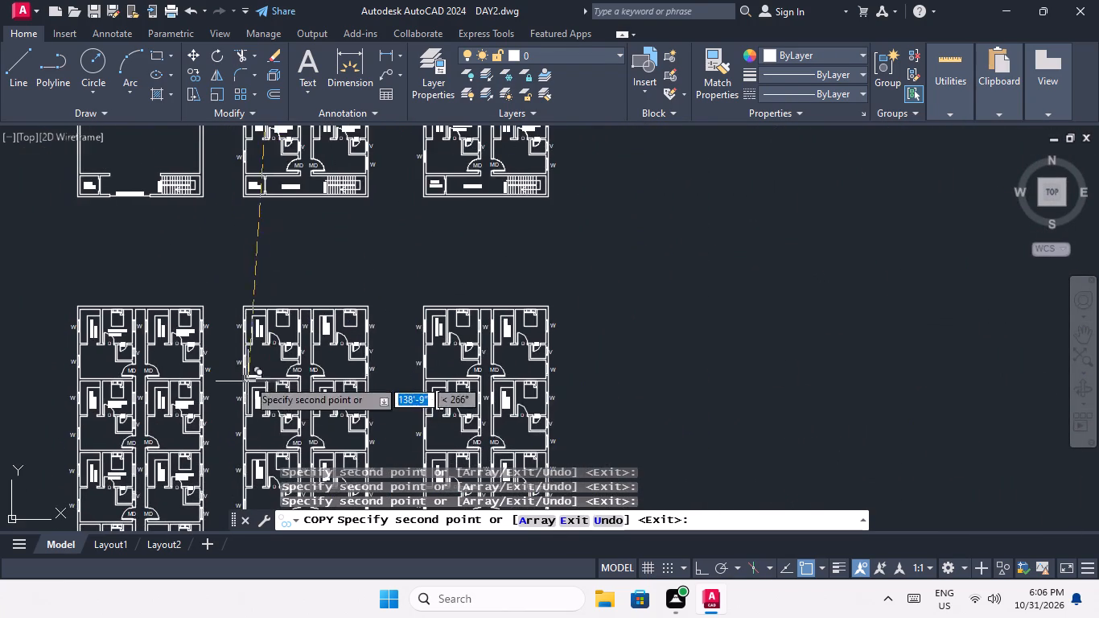
scroll(285, 340, up, 4)
click(233, 319)
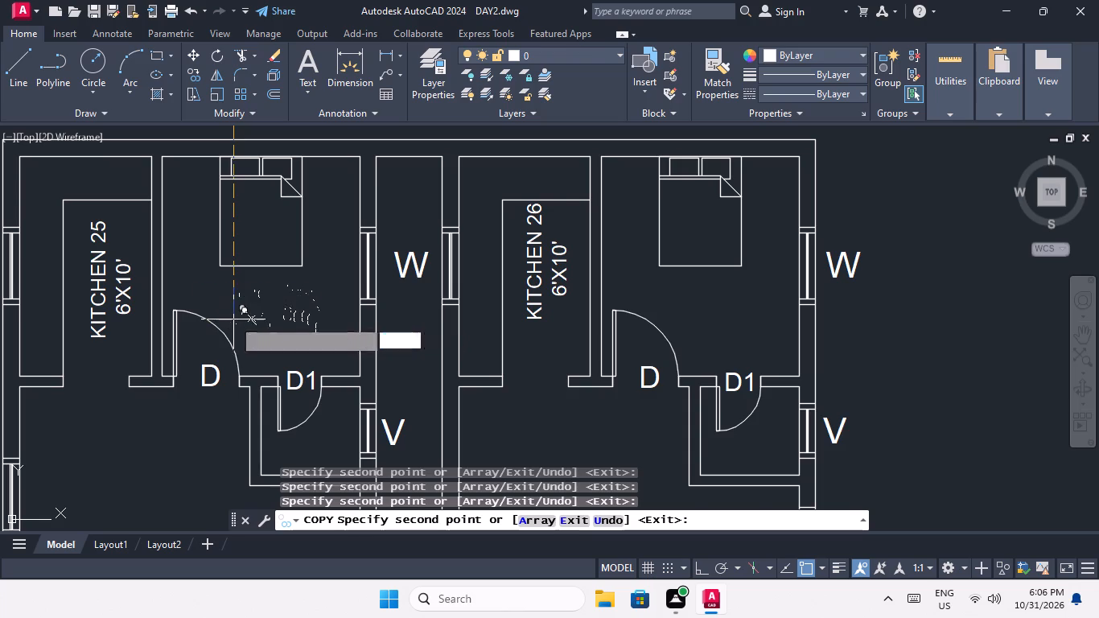
scroll(249, 293, down, 2)
scroll(414, 303, up, 3)
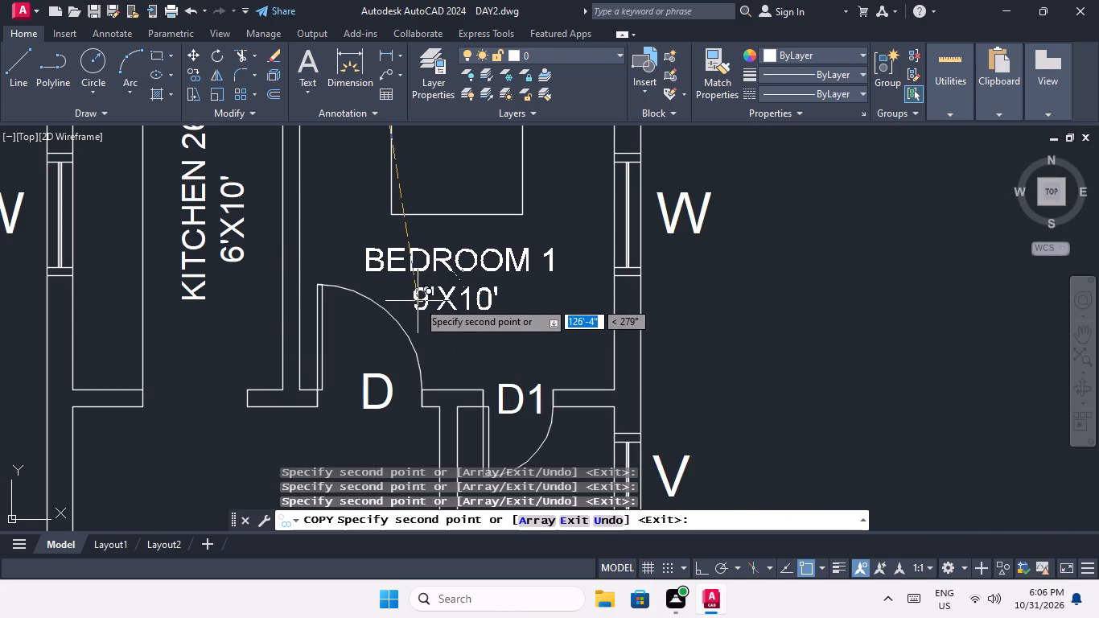
click(418, 301)
Place copies of the BEDROOM 1 label in the bedrooms beside Kitchen 27 and Kitchen 28.
scroll(423, 285, down, 4)
middle_drag(381, 348, 444, 182)
scroll(303, 313, up, 3)
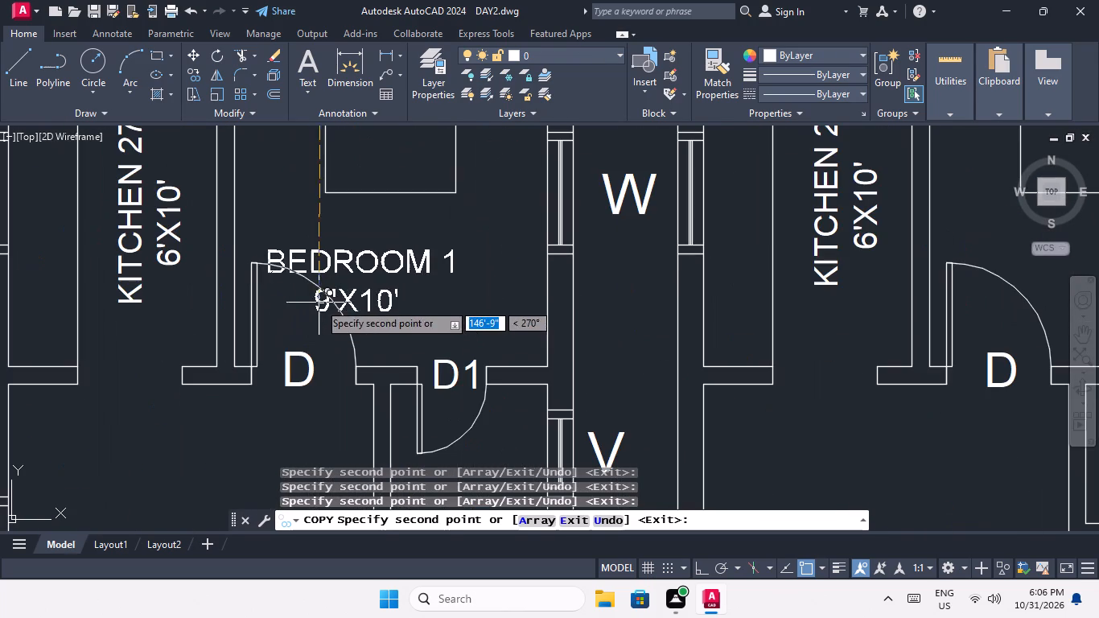
click(345, 269)
scroll(348, 262, down, 3)
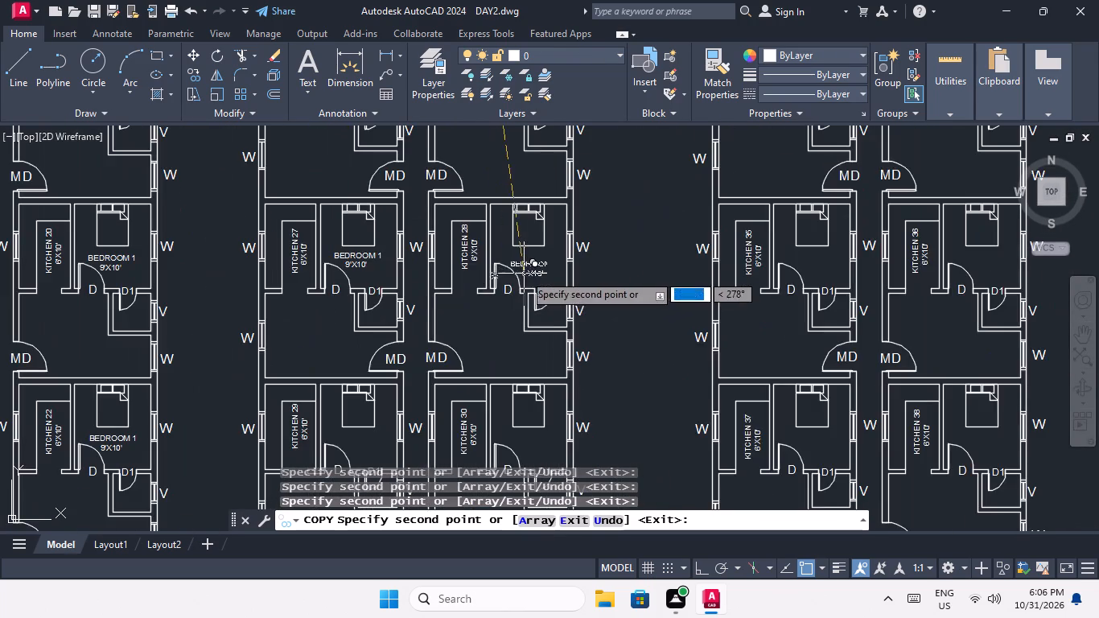
scroll(524, 261, up, 3)
click(489, 274)
Place copies of the BEDROOM 1 label in the bedrooms beside Kitchen 29 and Kitchen 30.
scroll(498, 250, down, 3)
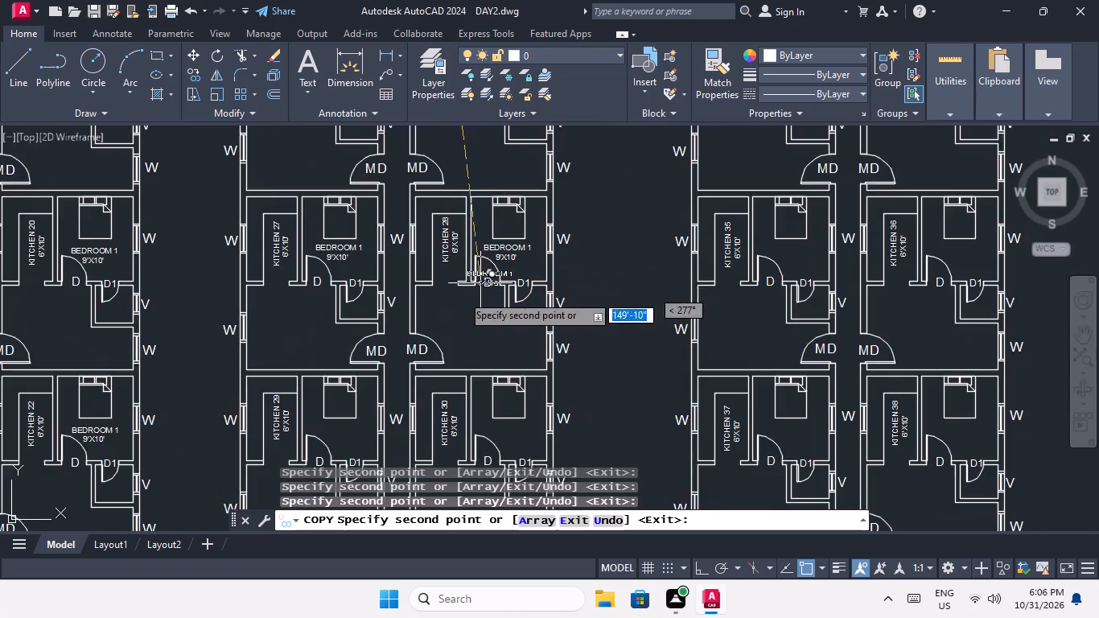
middle_drag(440, 313, 459, 205)
scroll(353, 336, up, 3)
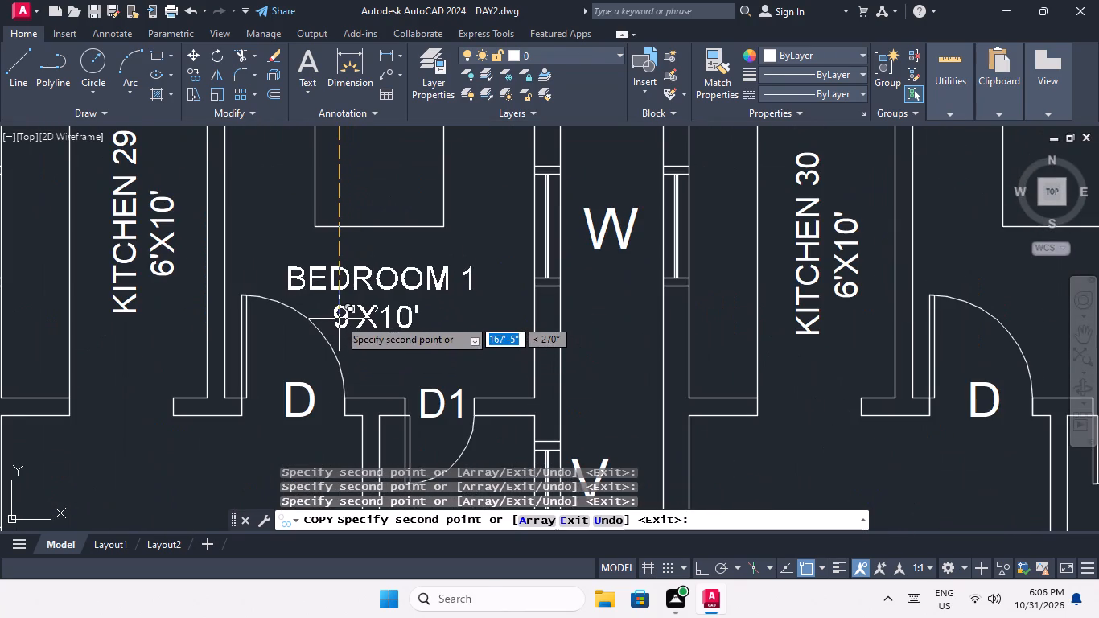
click(339, 319)
scroll(342, 303, down, 4)
scroll(473, 306, up, 4)
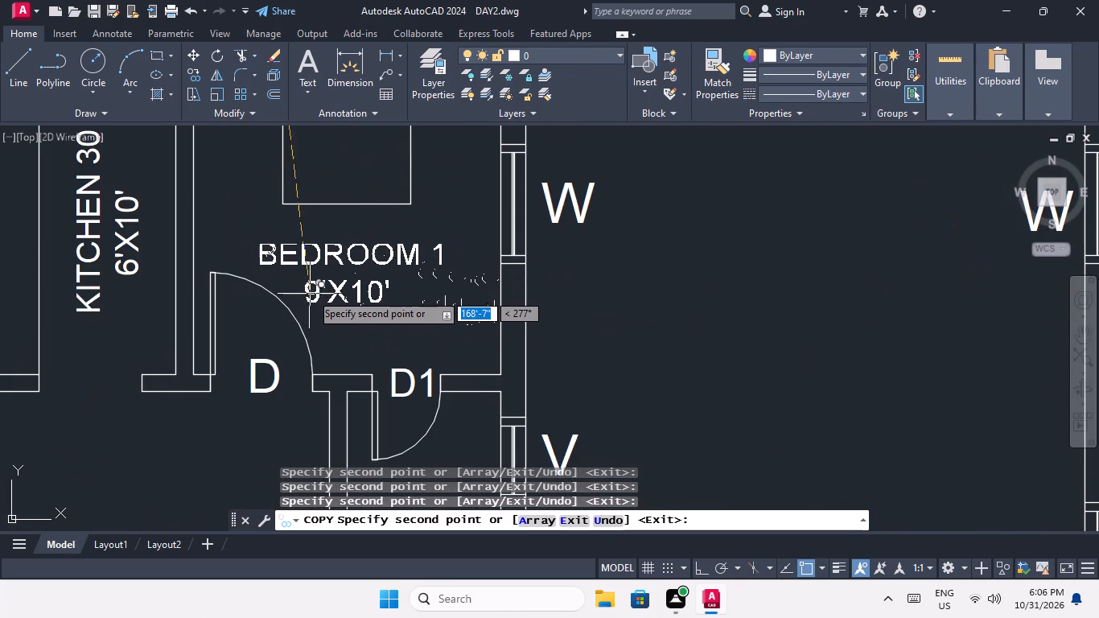
click(310, 286)
Place copies of the BEDROOM 1 label in the bedrooms beside Kitchen 31 and Kitchen 32.
scroll(315, 273, down, 4)
middle_drag(292, 340, 484, 249)
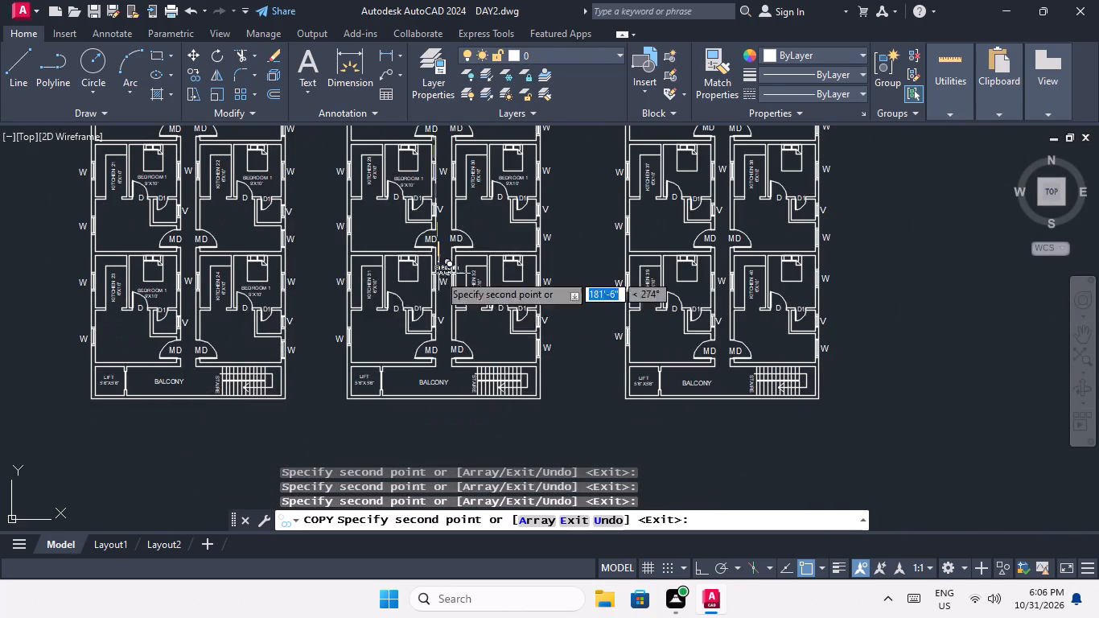
scroll(410, 277, up, 3)
click(371, 345)
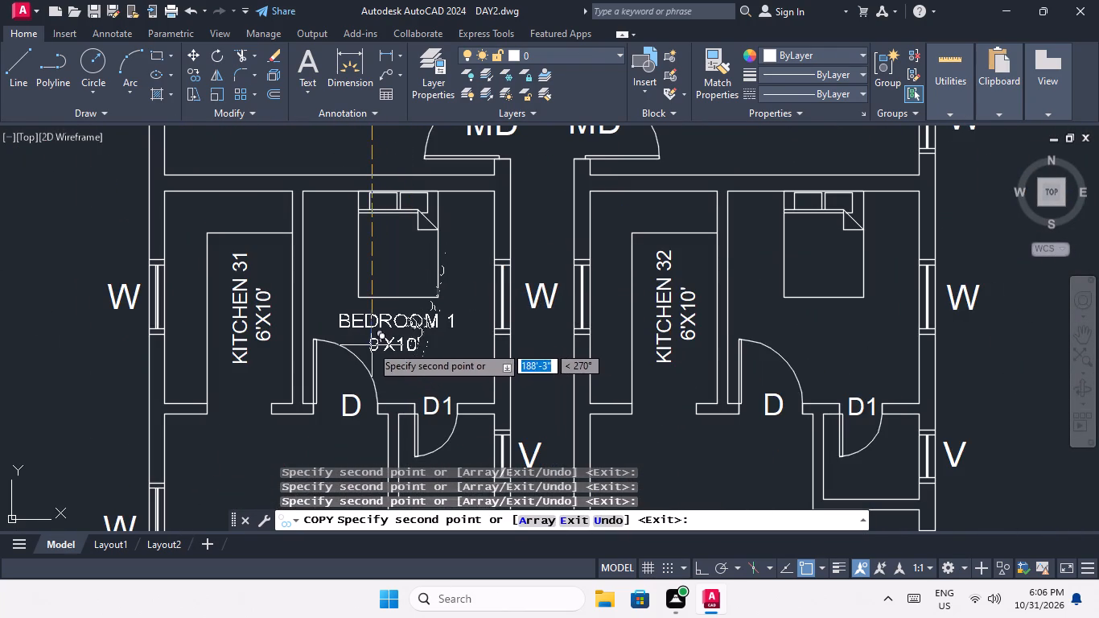
scroll(389, 317, down, 2)
scroll(564, 331, up, 3)
click(507, 329)
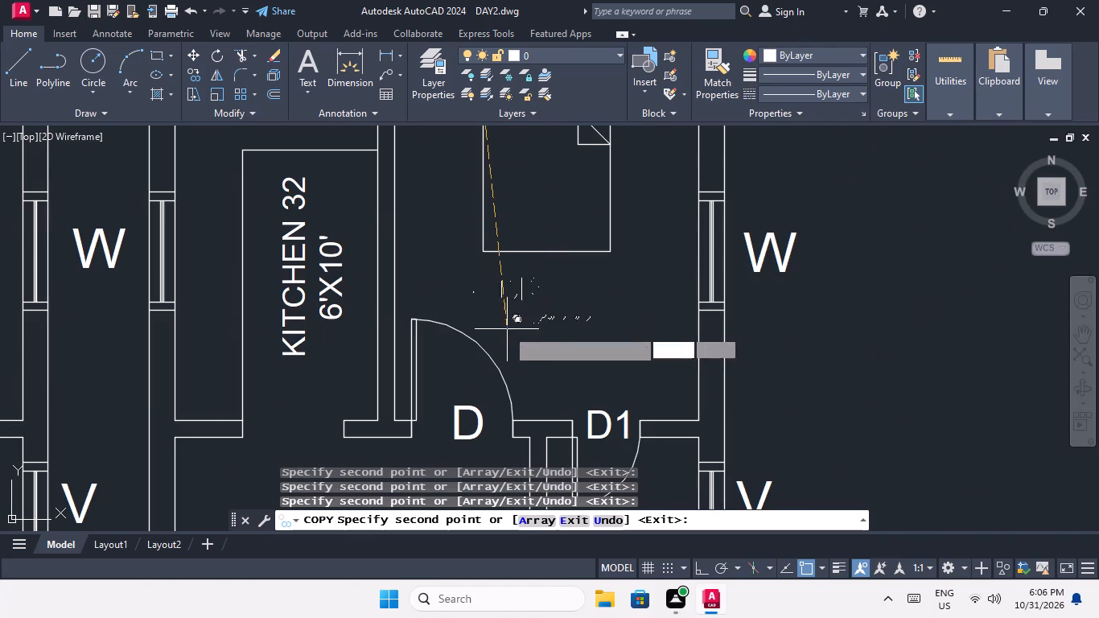
Place copies of the BEDROOM 1 label in the lower row's third floor plan, in the two bedrooms above the Kitchen 35 and Kitchen 36 flats.
scroll(520, 304, down, 4)
middle_drag(504, 336, 310, 378)
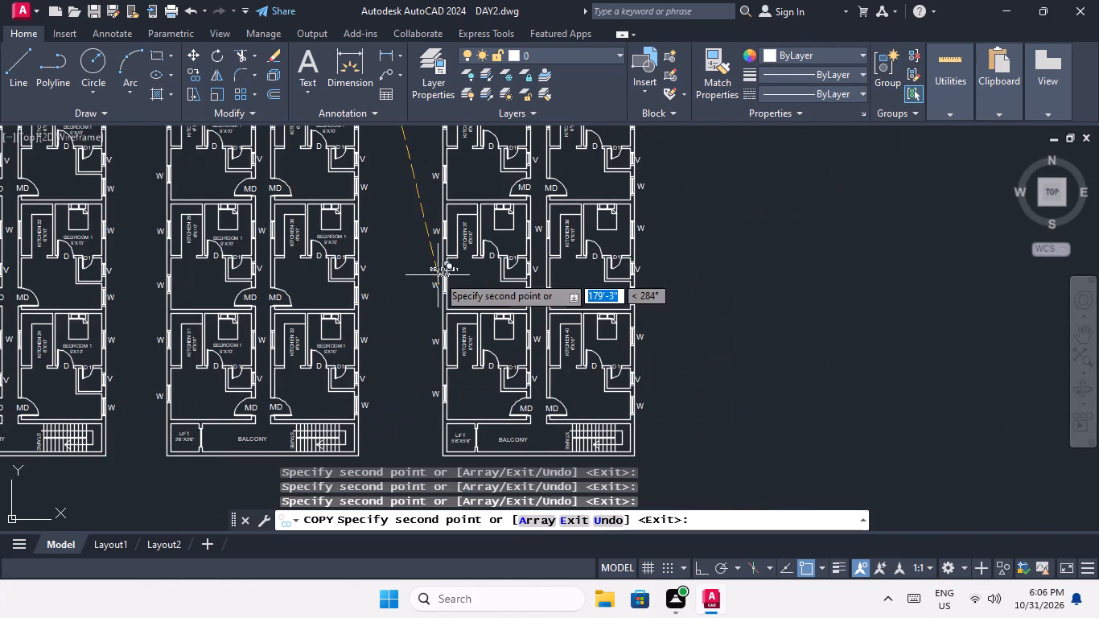
middle_drag(406, 303, 259, 458)
scroll(350, 170, up, 3)
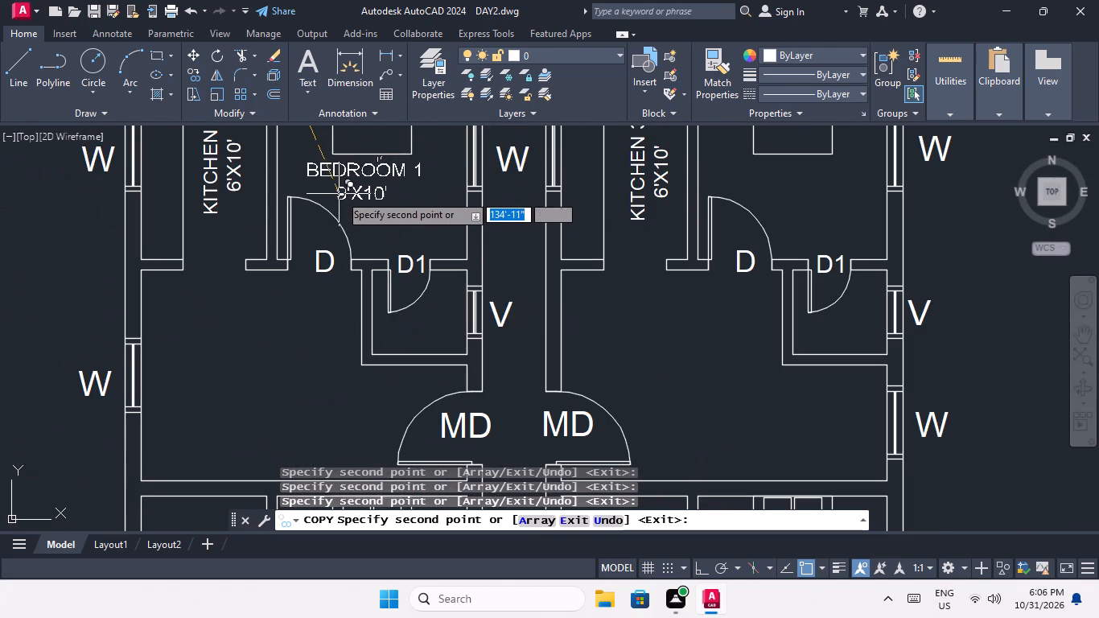
click(343, 197)
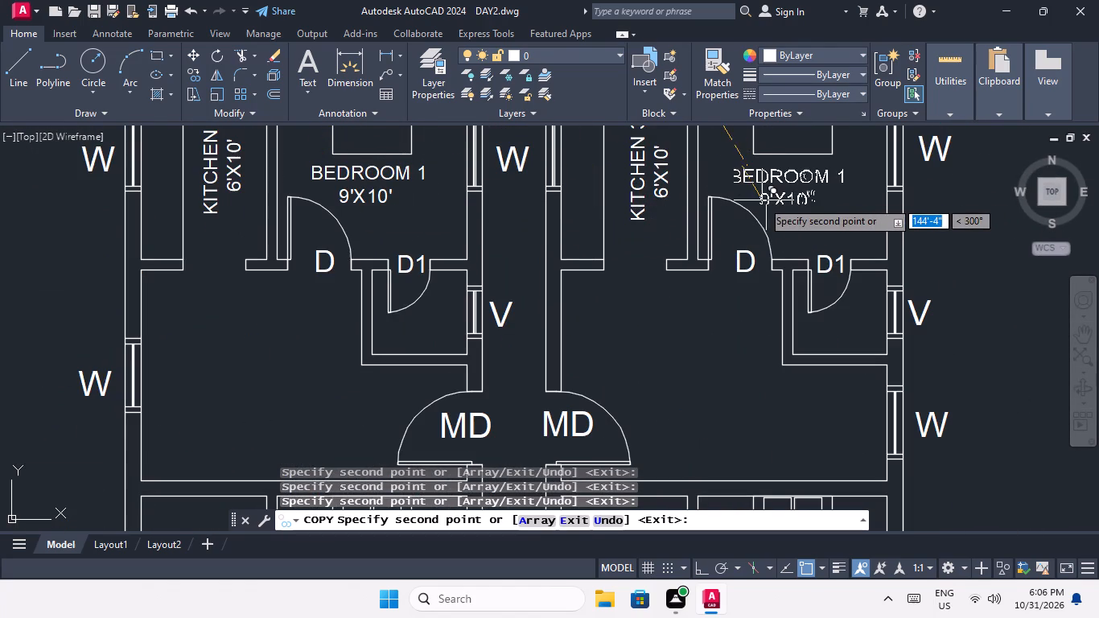
click(765, 200)
Place copies of the BEDROOM 1 label in the bedrooms beside Kitchen 35 and Kitchen 36.
scroll(766, 182, down, 3)
middle_drag(644, 247, 253, 161)
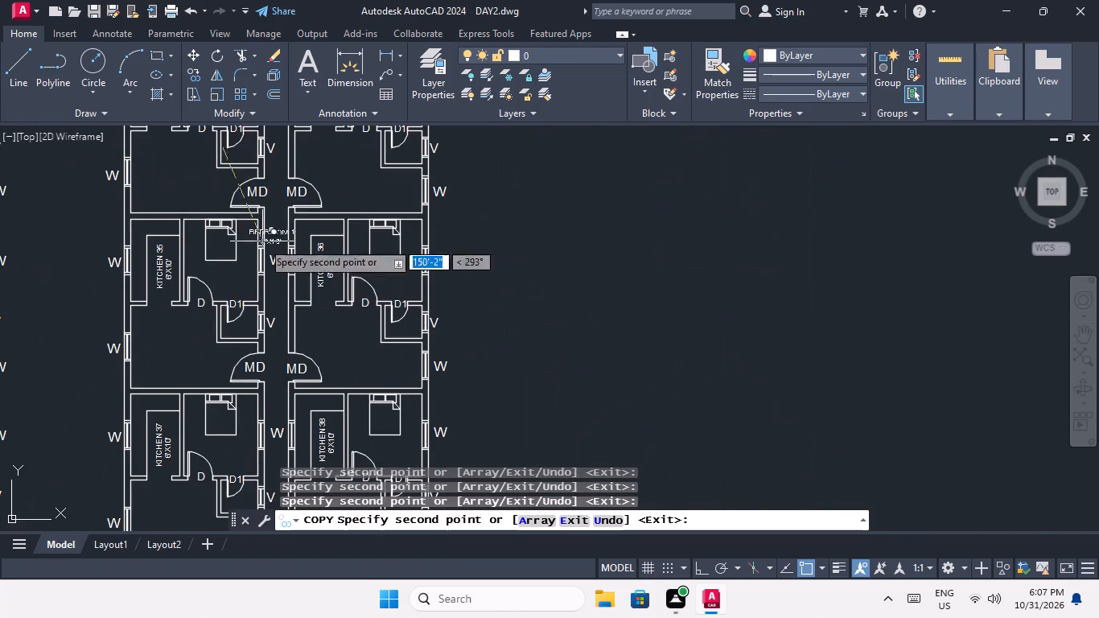
scroll(215, 274, up, 3)
click(186, 295)
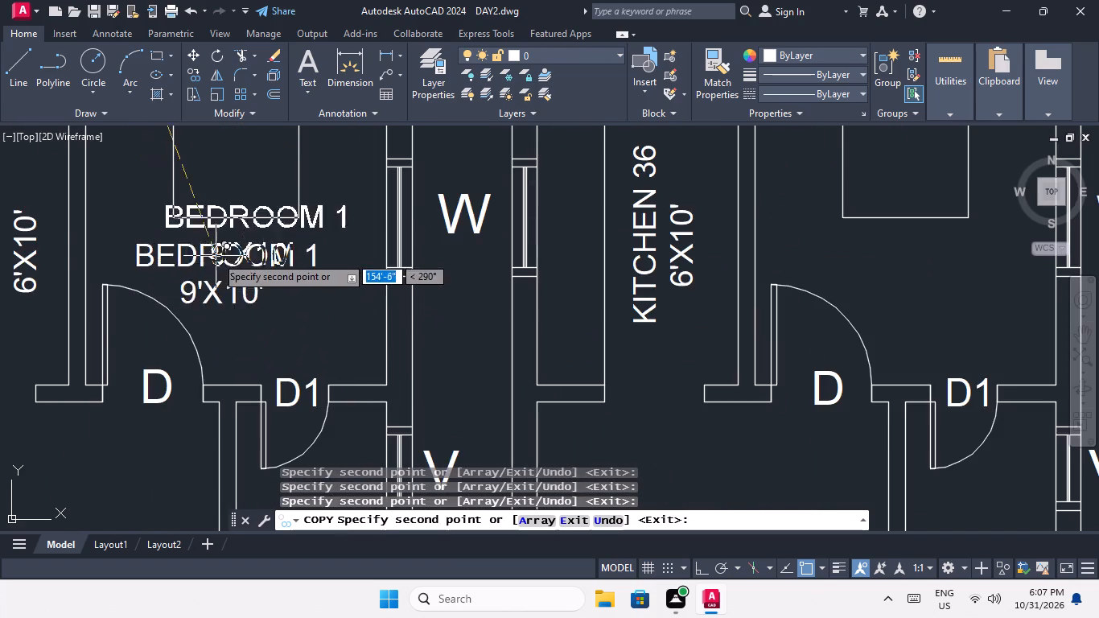
scroll(216, 256, down, 3)
scroll(382, 270, up, 3)
click(352, 255)
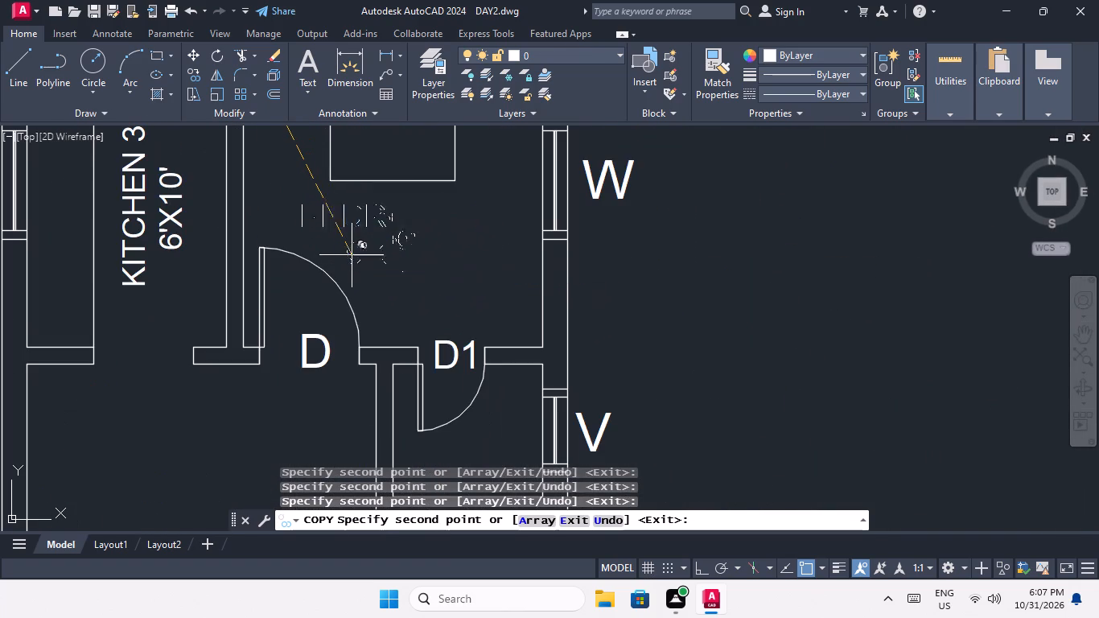
Place copies of the BEDROOM 1 label in the bedrooms beside Kitchen 37 and Kitchen 38.
scroll(355, 252, down, 4)
middle_drag(313, 324, 379, 190)
scroll(319, 233, up, 3)
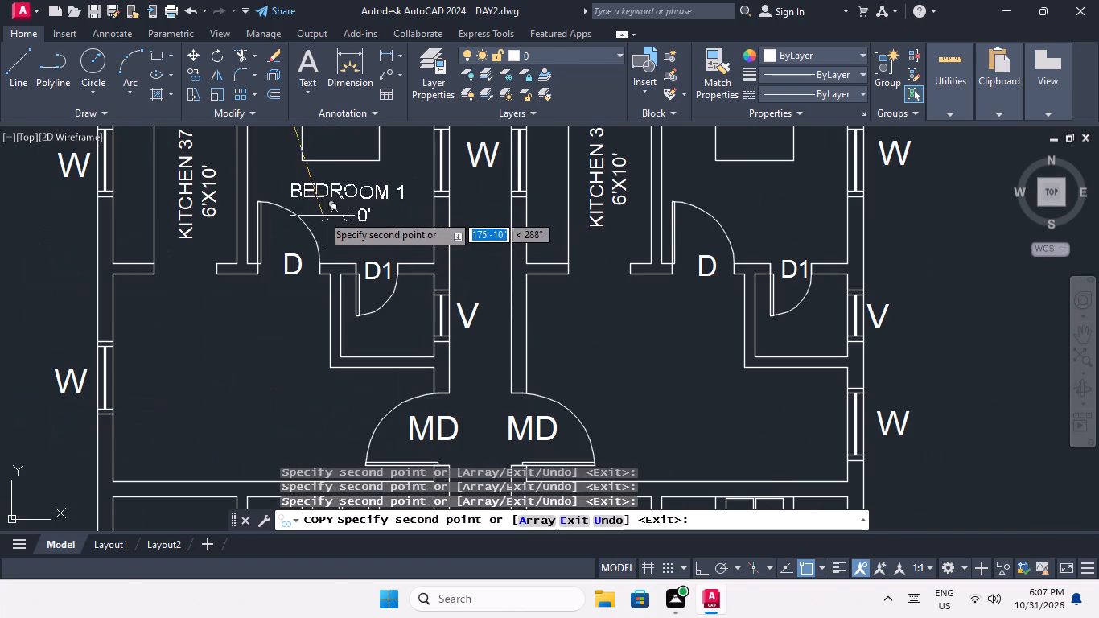
click(310, 205)
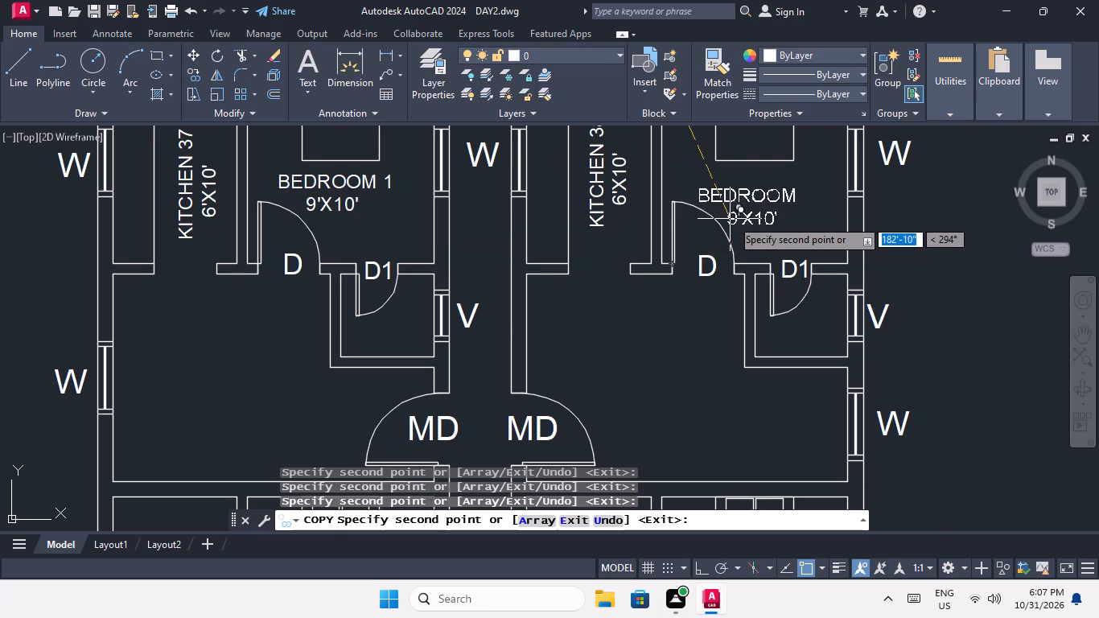
click(734, 205)
Place copies of the BEDROOM 1 label in the bedrooms beside Kitchen 39 and Kitchen 40, and end the copying.
scroll(734, 205, down, 2)
middle_drag(643, 244, 512, 185)
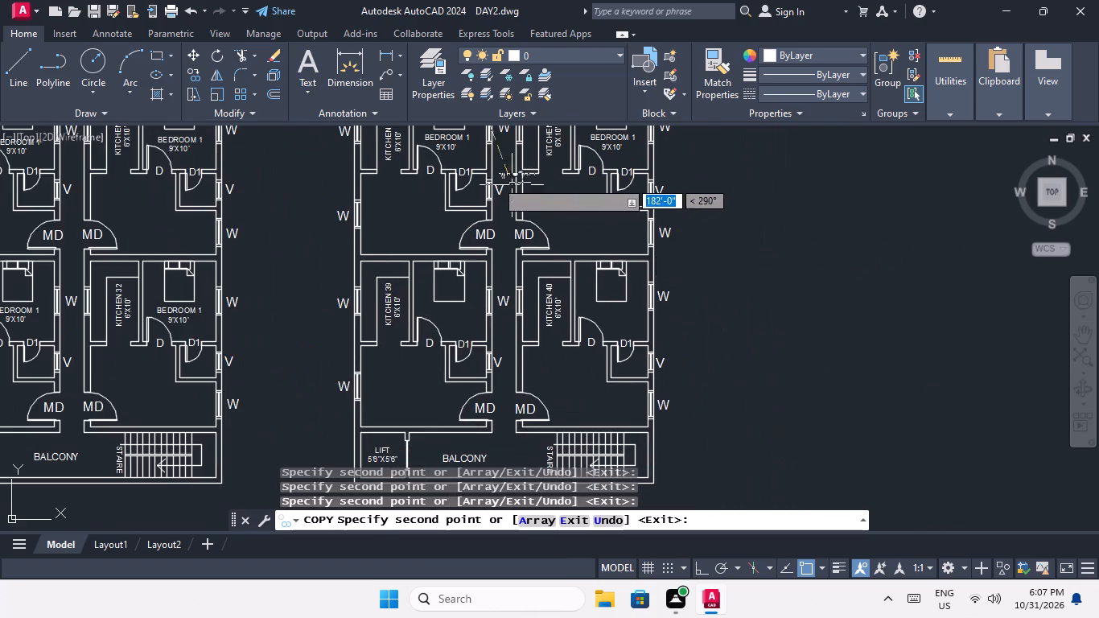
scroll(449, 325, up, 3)
click(405, 309)
scroll(416, 290, down, 3)
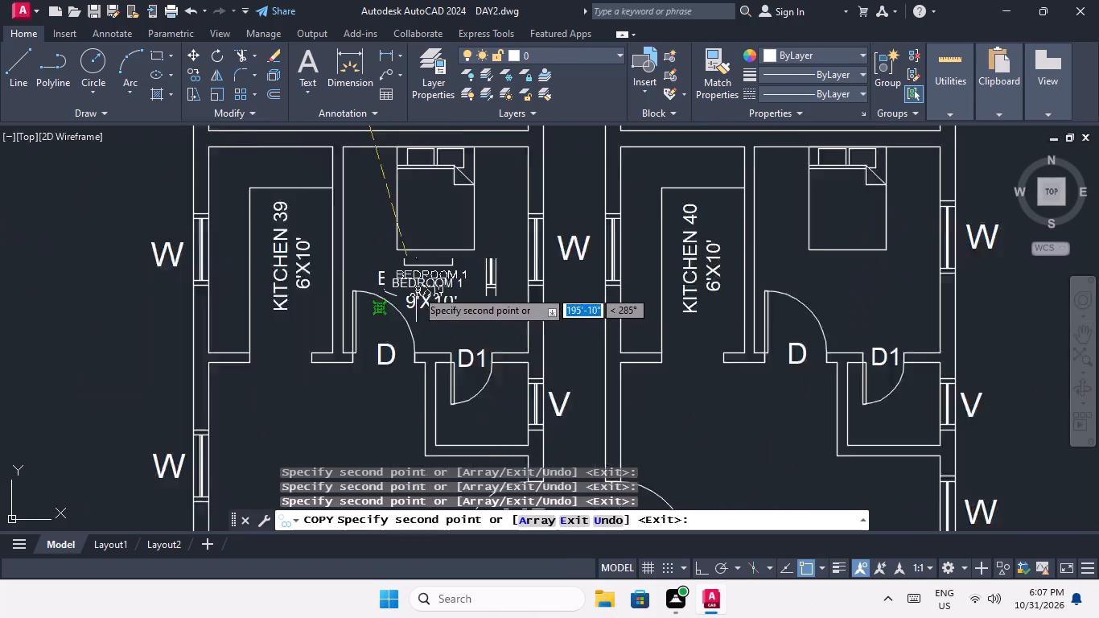
scroll(675, 298, up, 2)
click(662, 285)
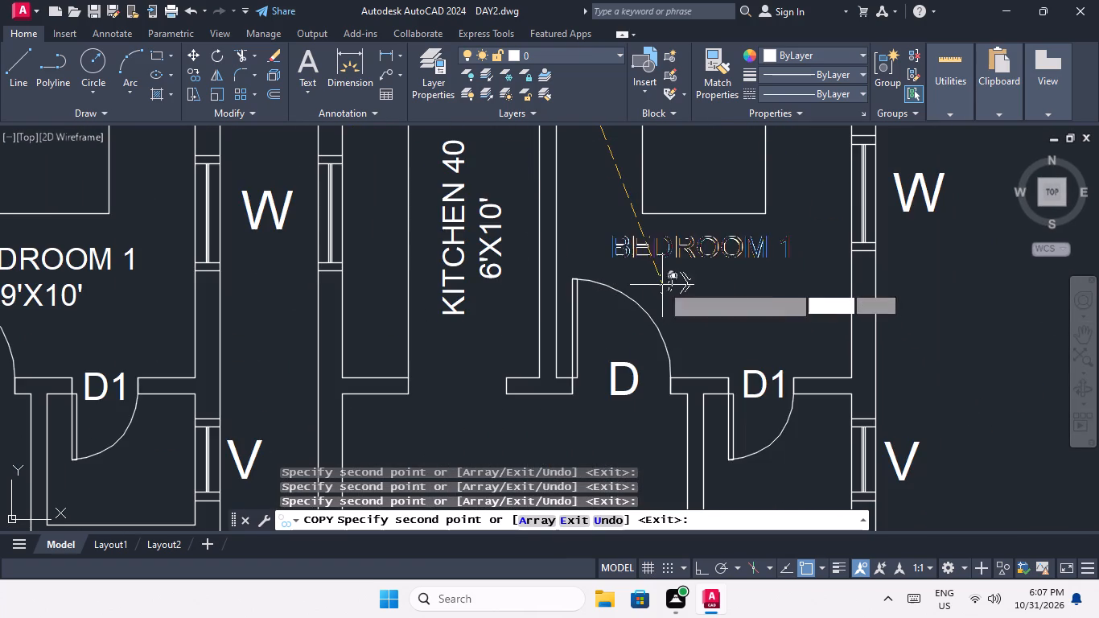
scroll(675, 261, down, 3)
middle_drag(584, 317, 496, 249)
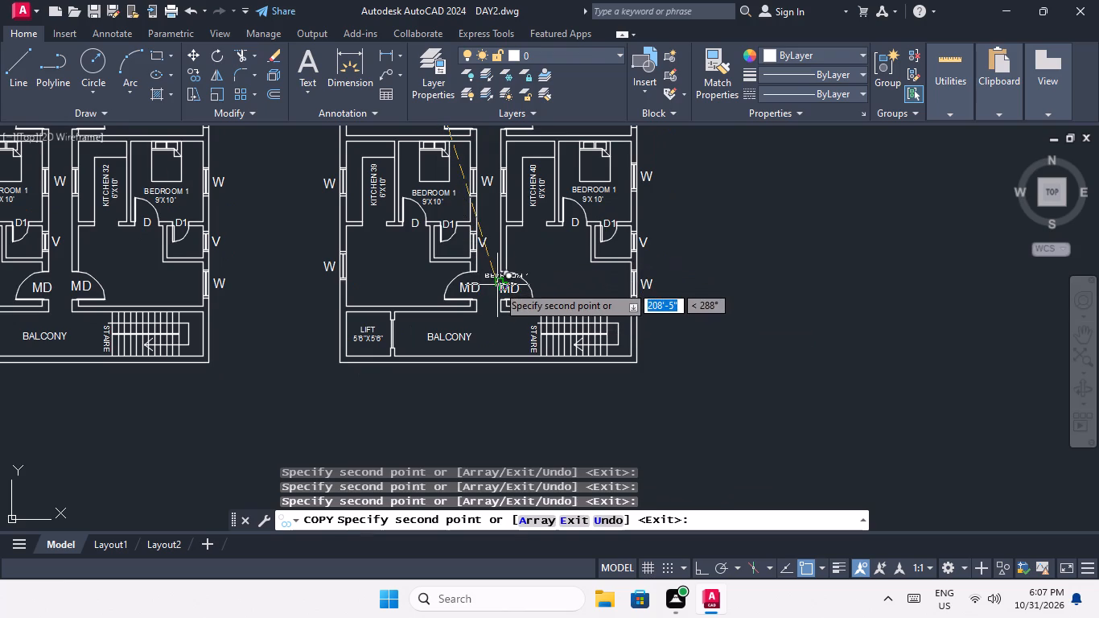
key(Escape)
key(Escape)
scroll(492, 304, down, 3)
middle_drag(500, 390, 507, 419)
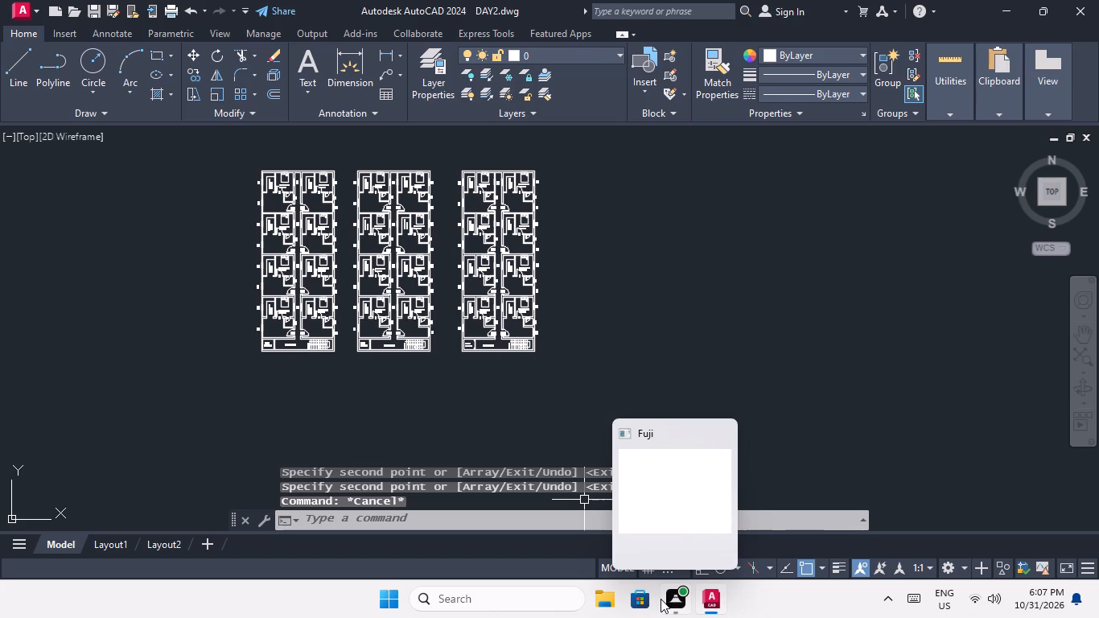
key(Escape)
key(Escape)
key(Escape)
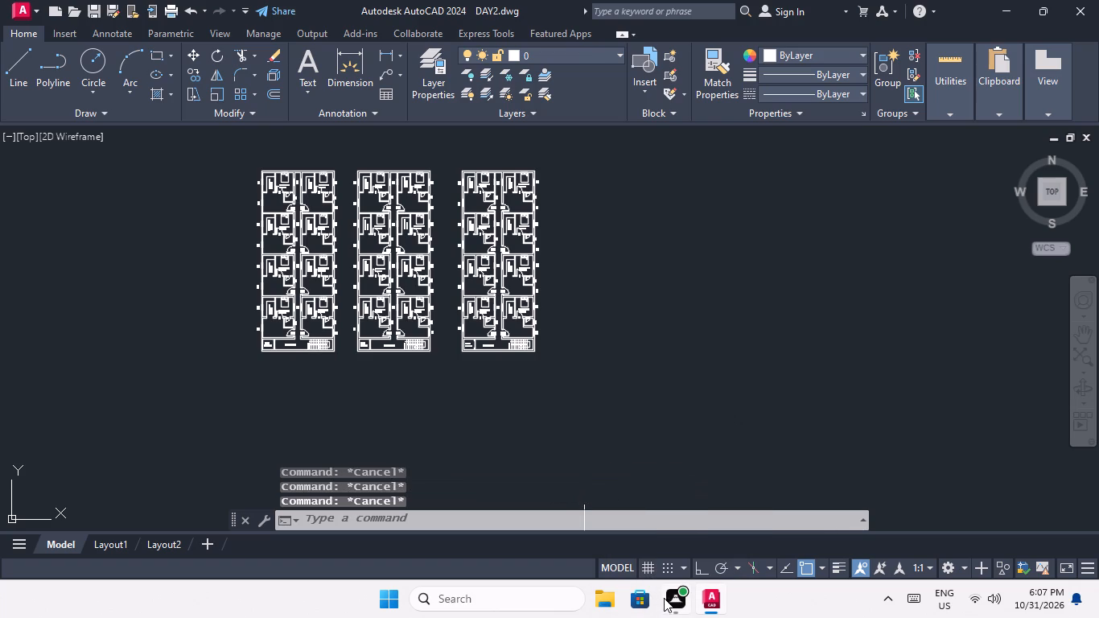
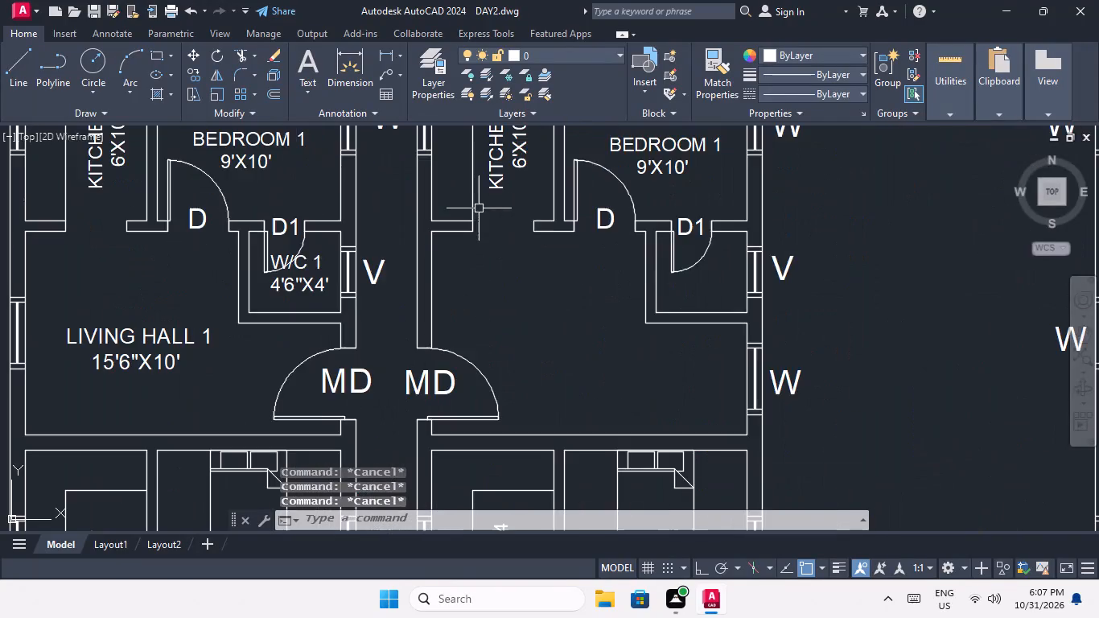
Renumber the bedroom label beside Kitchen 2 as BEDROOM 2, keeping its 9'X10' size line.
middle_drag(466, 236, 337, 399)
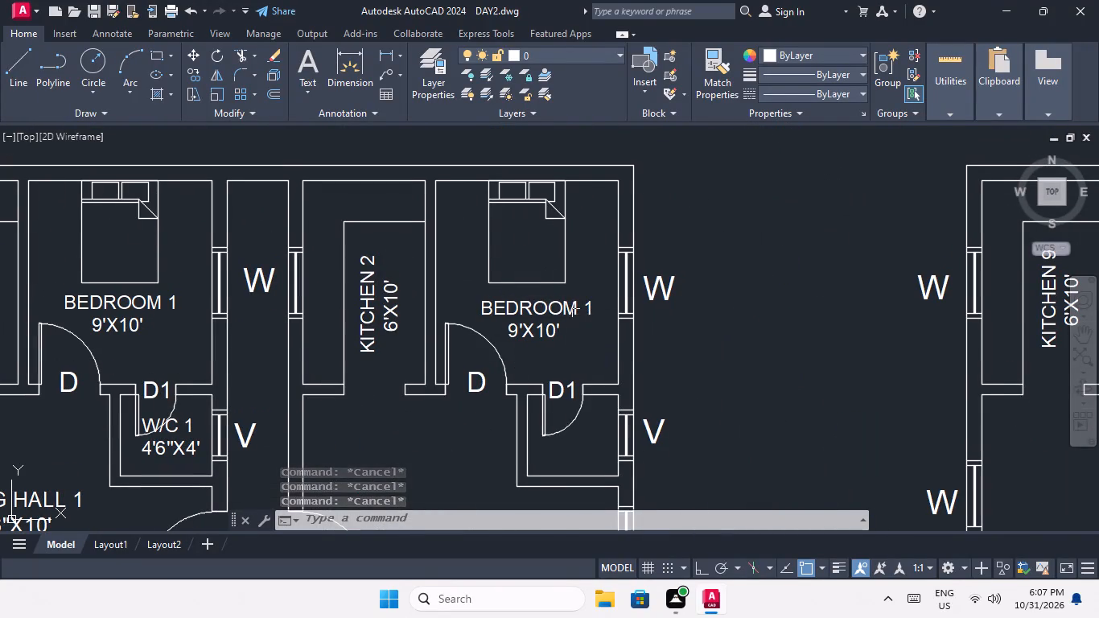
double_click(564, 308)
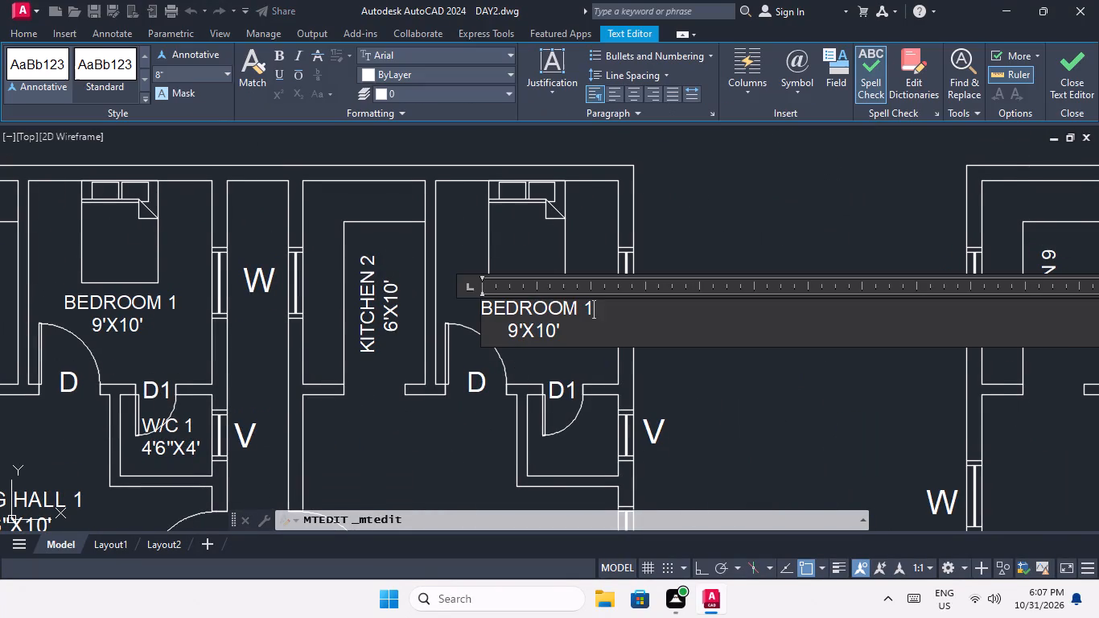
click(592, 311)
key(BackSpace)
key(2)
scroll(544, 262, down, 3)
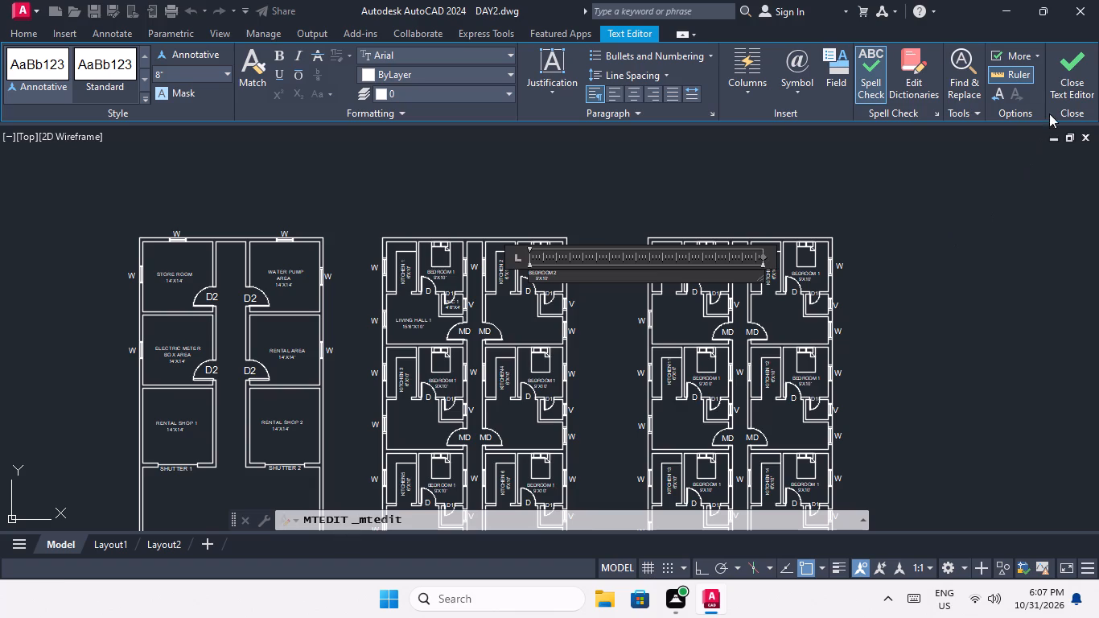
click(1064, 77)
Change the bedroom label beside Kitchen 3 to read BEDROOM 3.
scroll(438, 325, up, 2)
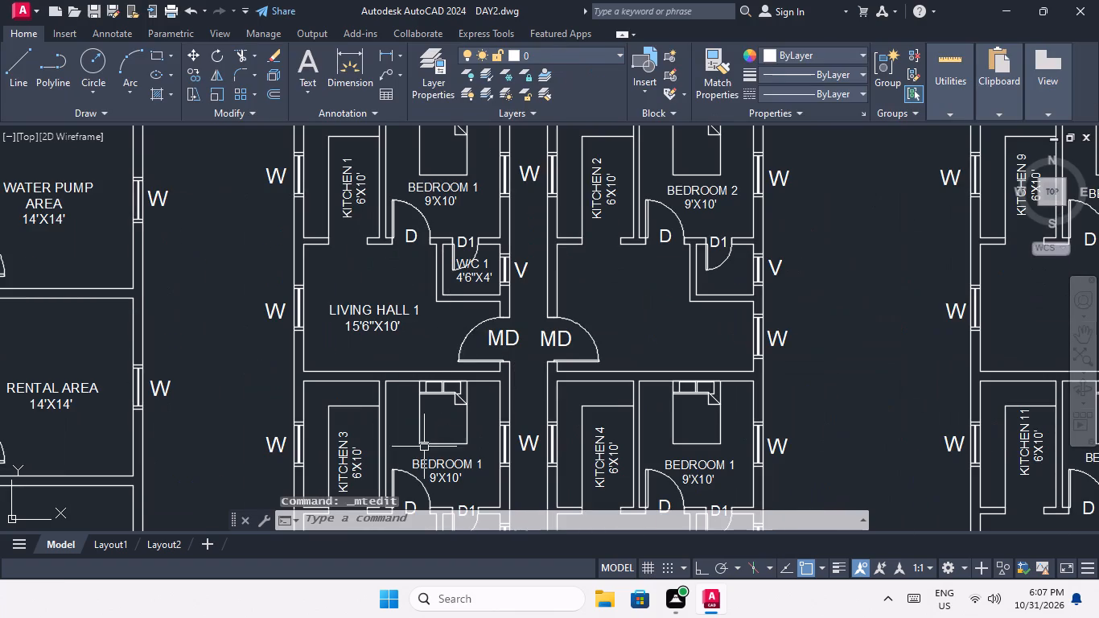
middle_drag(425, 444, 377, 298)
double_click(409, 327)
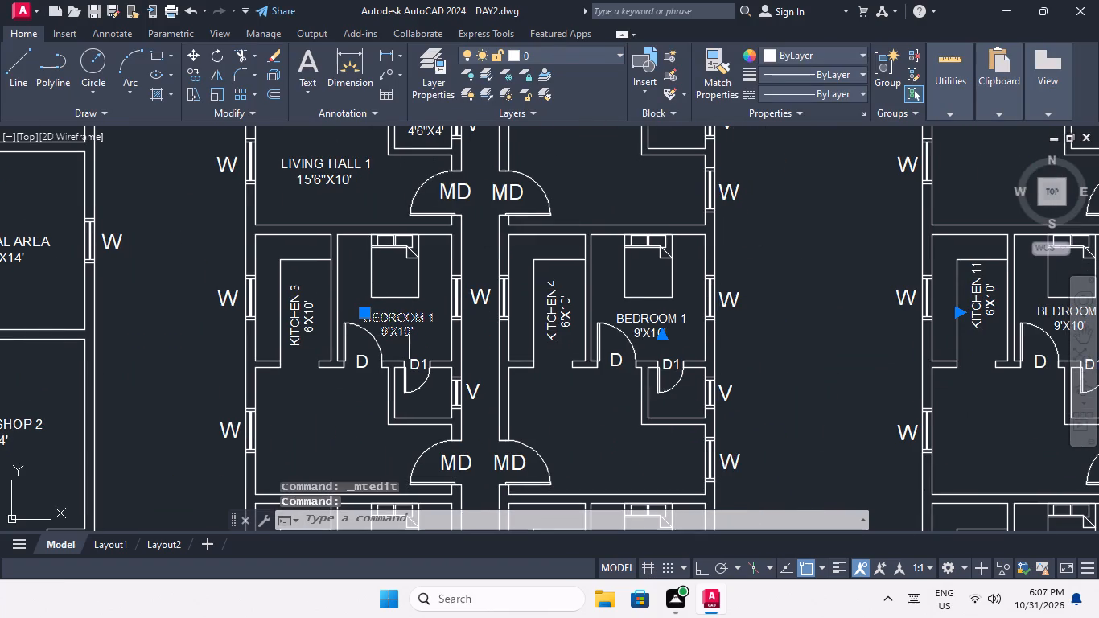
click(436, 315)
key(BackSpace)
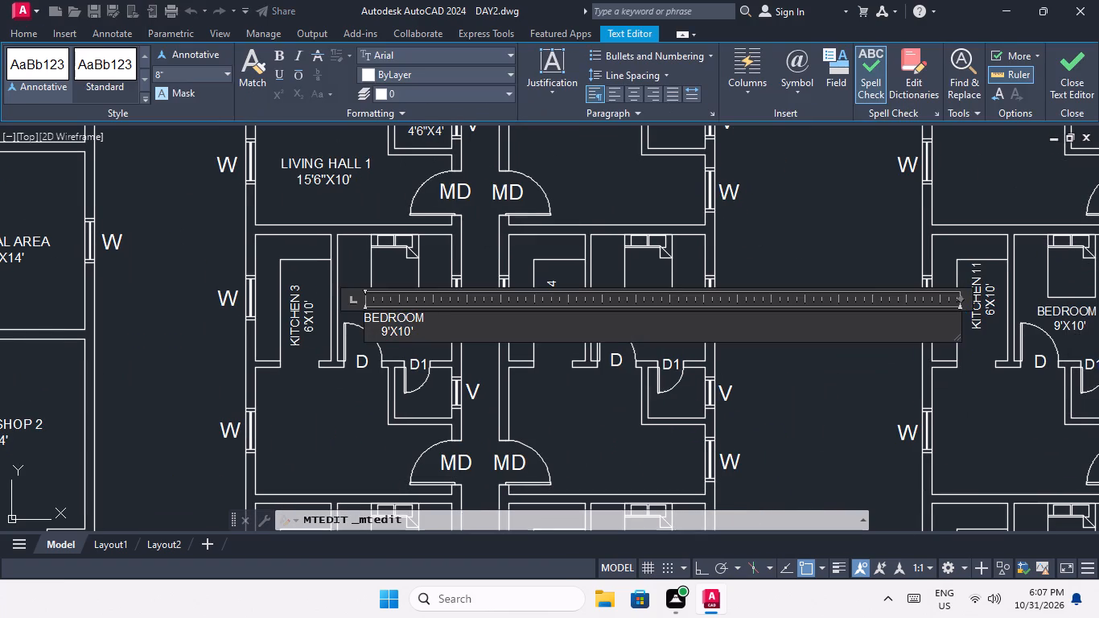
key(3)
click(354, 412)
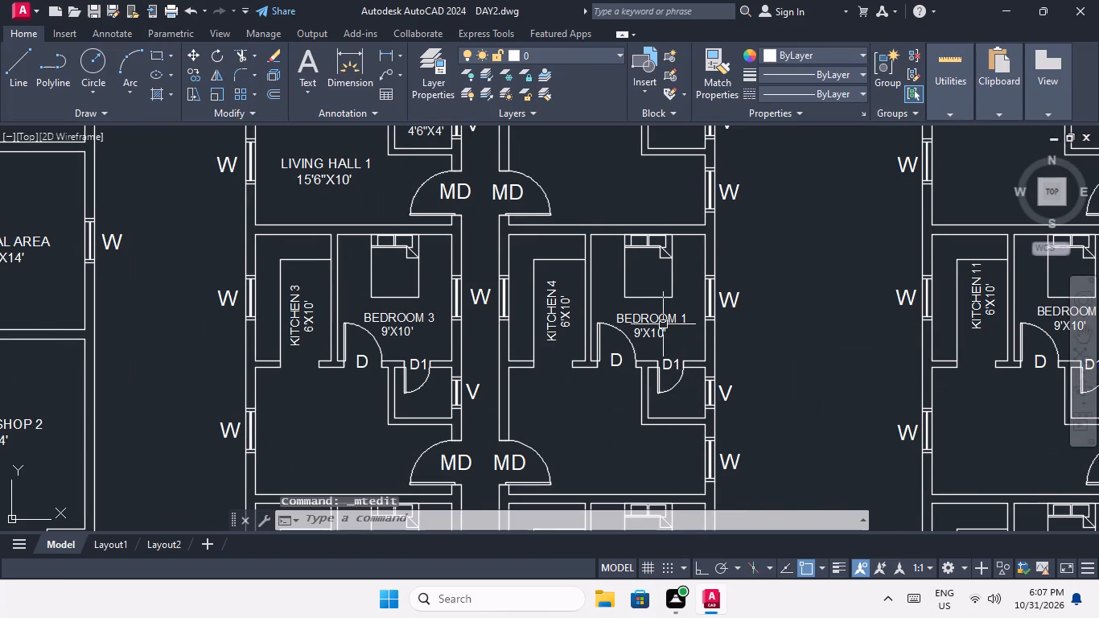
Change the bedroom label beside Kitchen 4 to read BEDROOM 4.
double_click(662, 323)
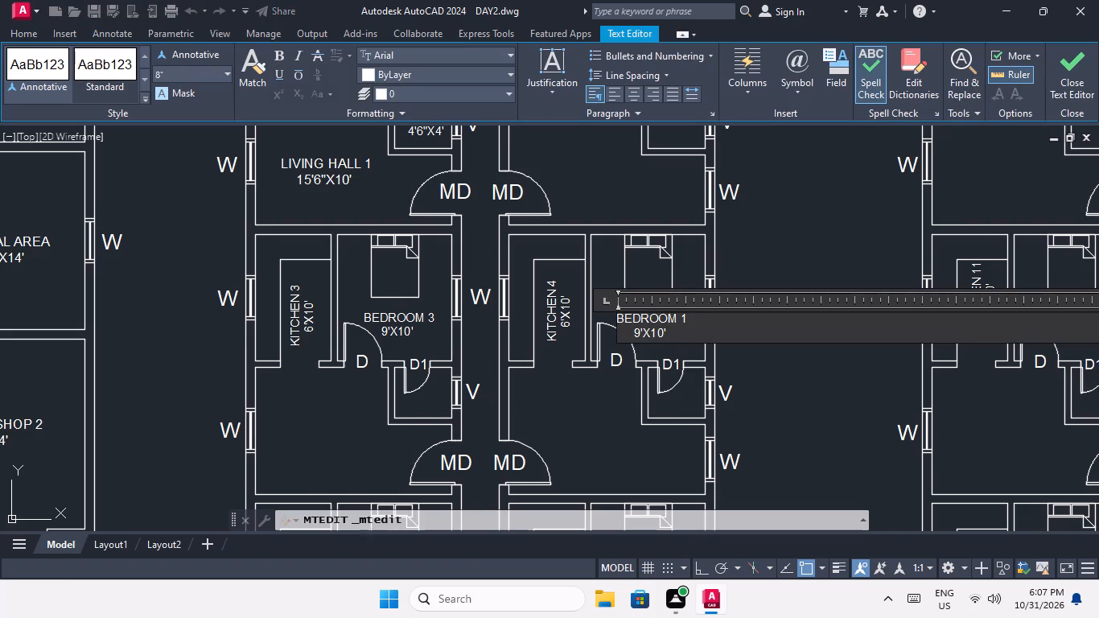
click(685, 319)
key(BackSpace)
key(4)
click(577, 418)
Renumber the bedroom label in the flat with Kitchen 5 as BEDROOM 5.
middle_drag(577, 418, 546, 327)
scroll(546, 323, down, 1)
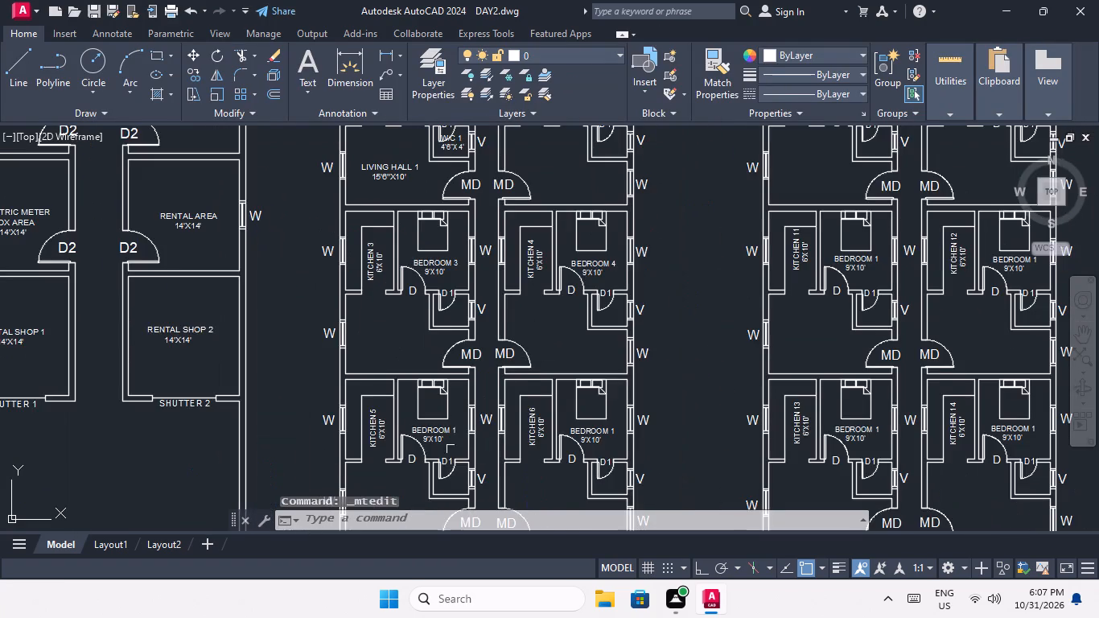
middle_drag(448, 451, 426, 360)
scroll(417, 340, up, 2)
double_click(417, 355)
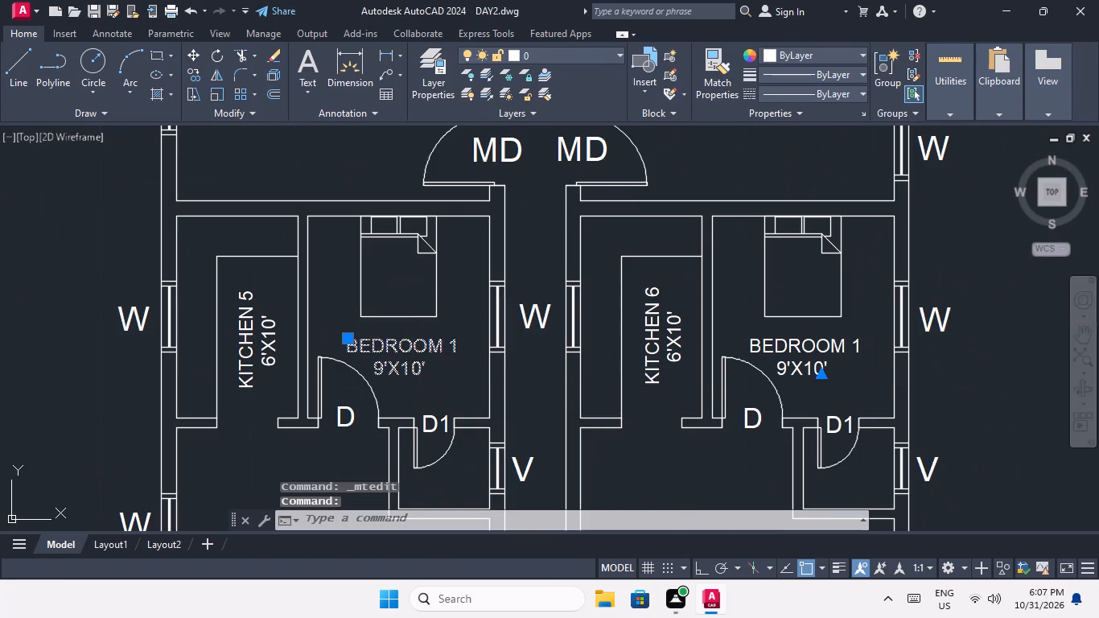
click(457, 352)
key(BackSpace)
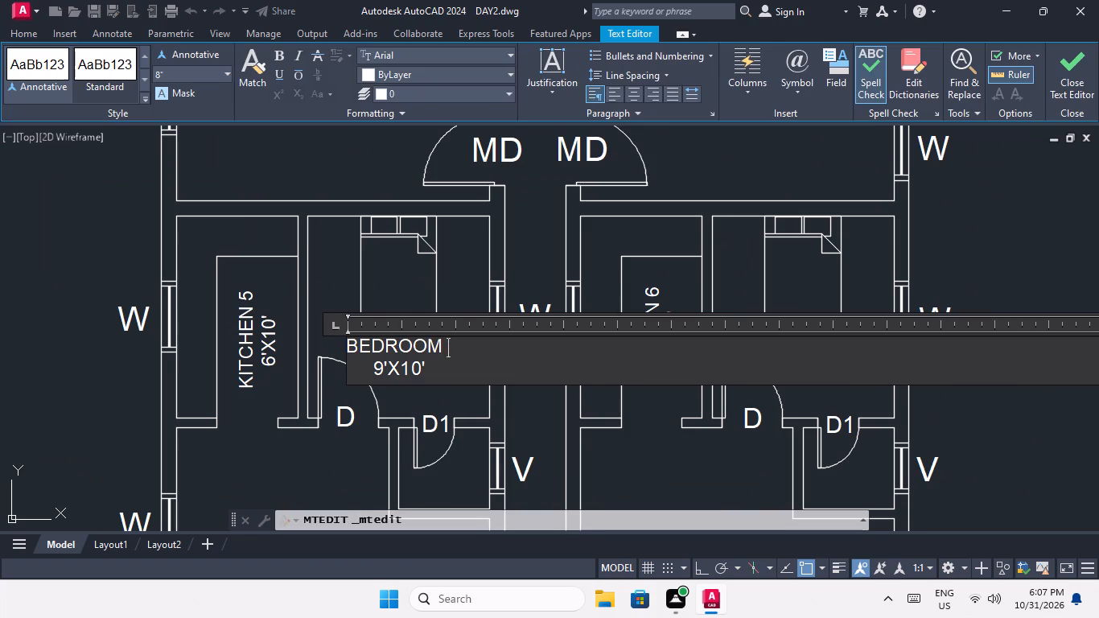
key(5)
click(454, 392)
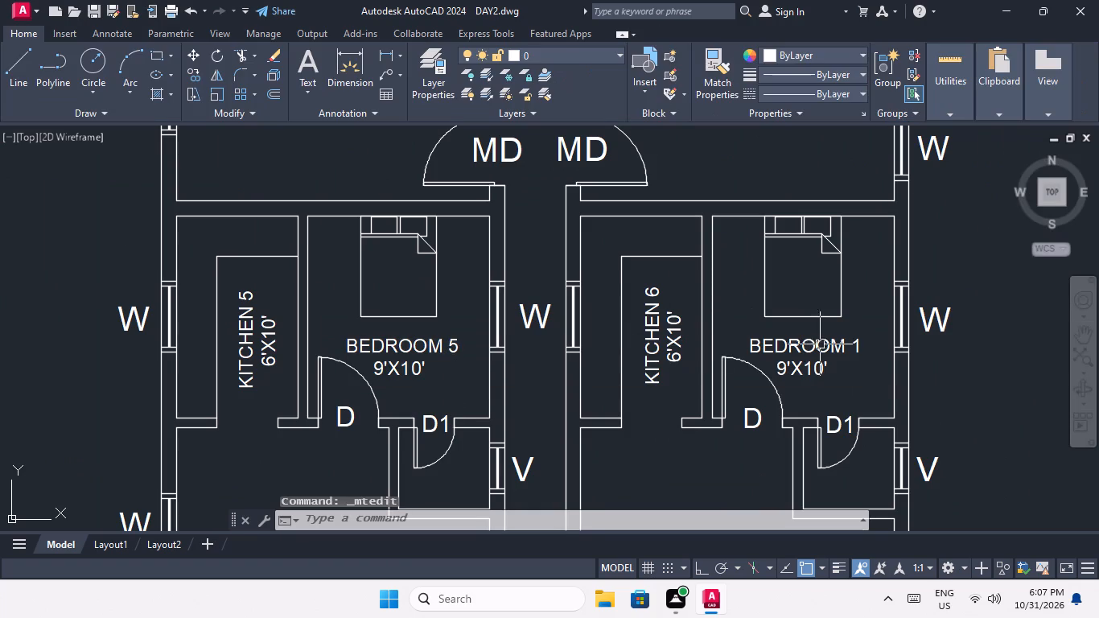
Renumber the bedroom label in the flat with Kitchen 6 as BEDROOM 6.
double_click(820, 346)
click(873, 350)
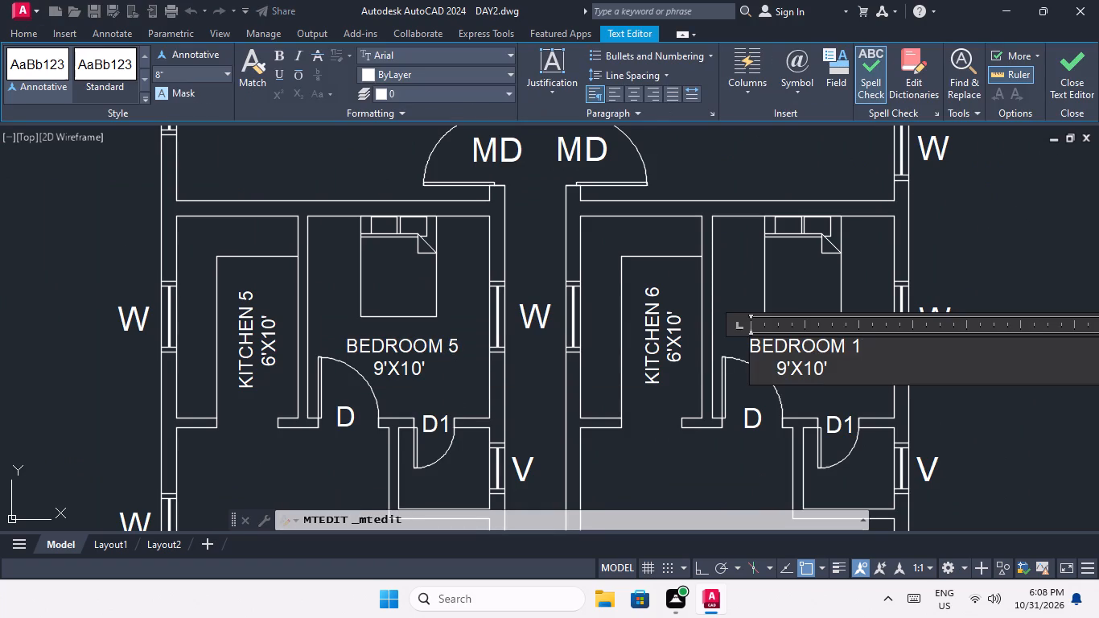
key(BackSpace)
key(6)
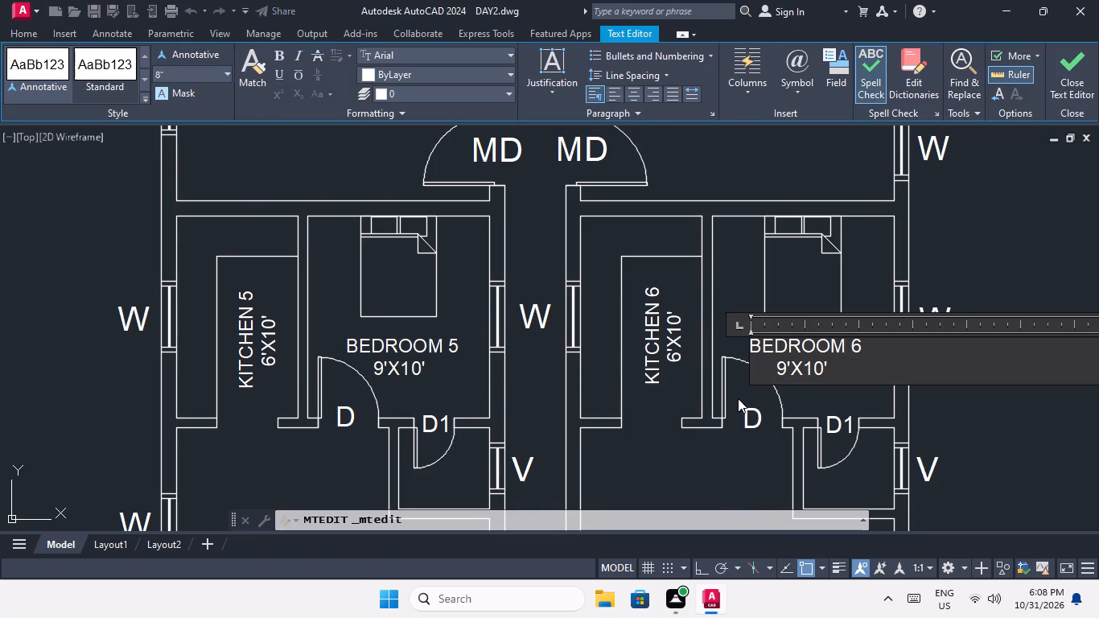
click(739, 394)
Edit the bedroom label beside Kitchen 7, above the lift and balcony, to read BEDROOM 7.
scroll(719, 333, down, 2)
middle_drag(695, 366, 612, 304)
scroll(587, 344, down, 1)
middle_drag(570, 318, 515, 184)
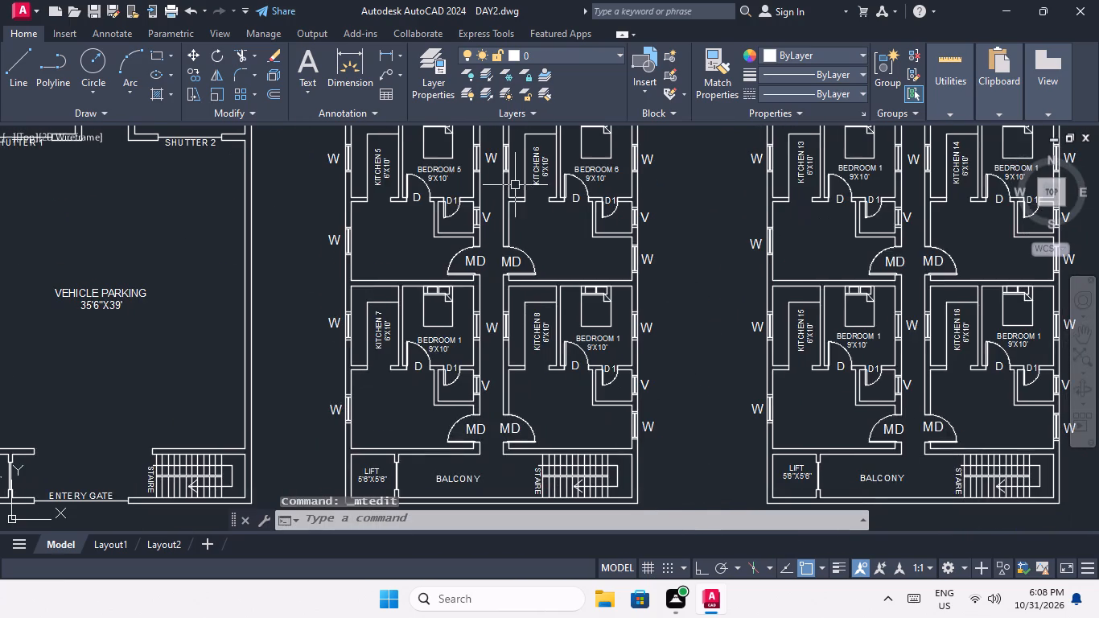
scroll(442, 332, up, 2)
double_click(450, 359)
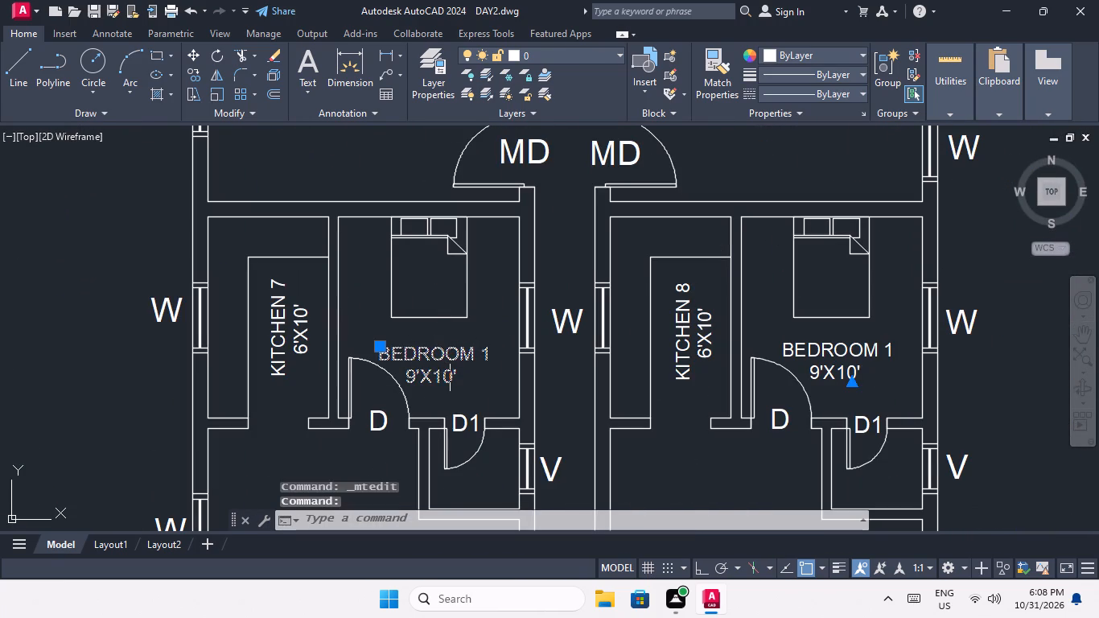
click(498, 359)
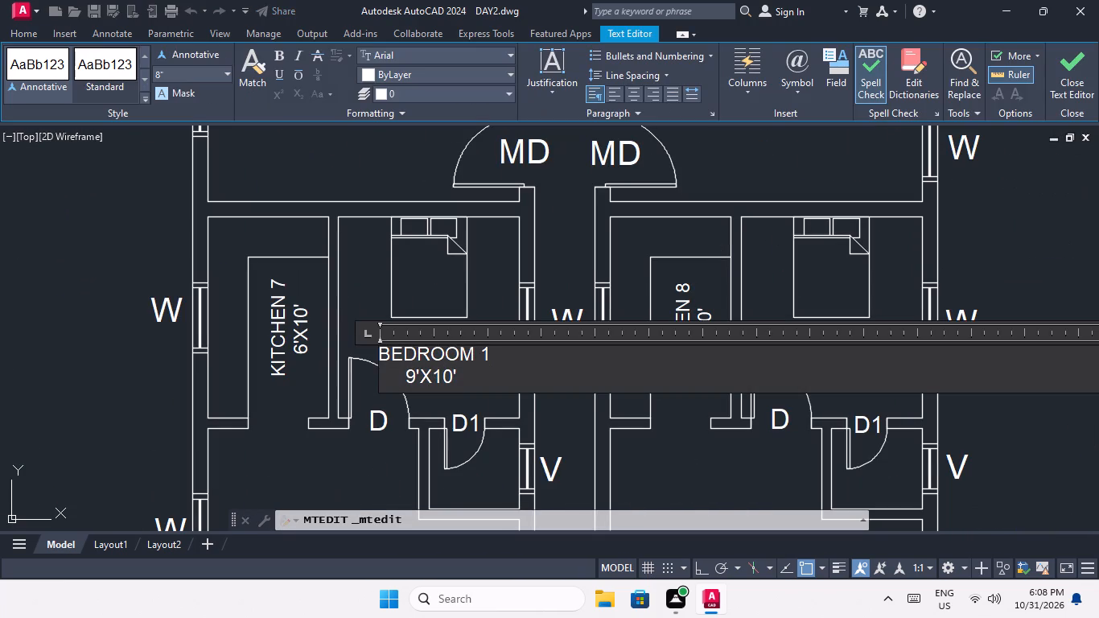
key(BackSpace)
key(7)
click(389, 433)
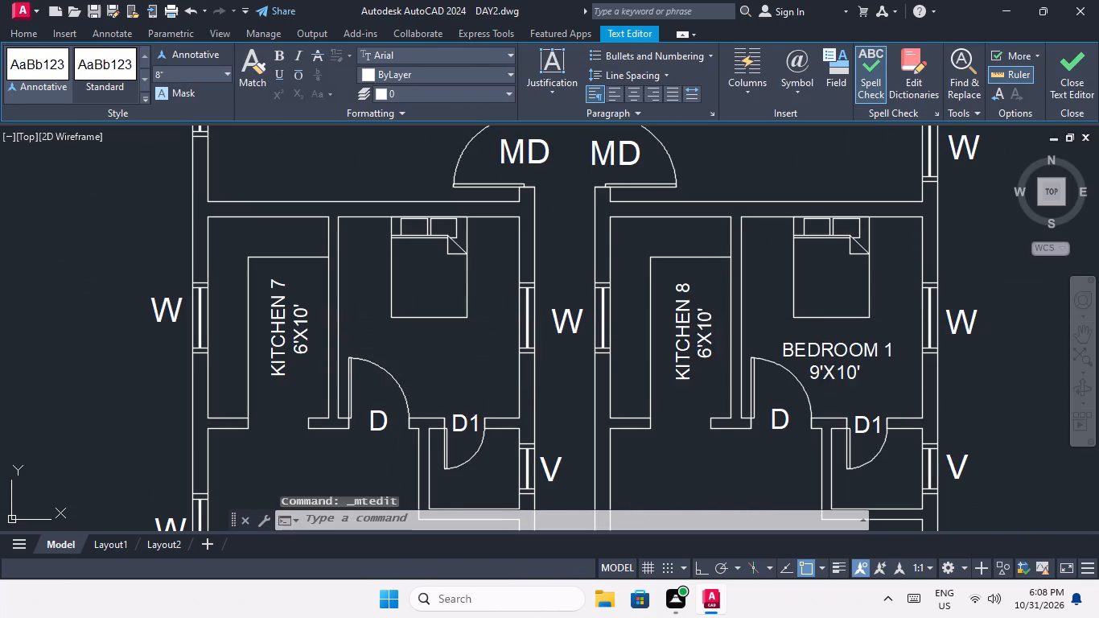
Edit the bedroom label beside Kitchen 8 to read BEDROOM 8.
scroll(397, 369, down, 2)
scroll(566, 369, up, 3)
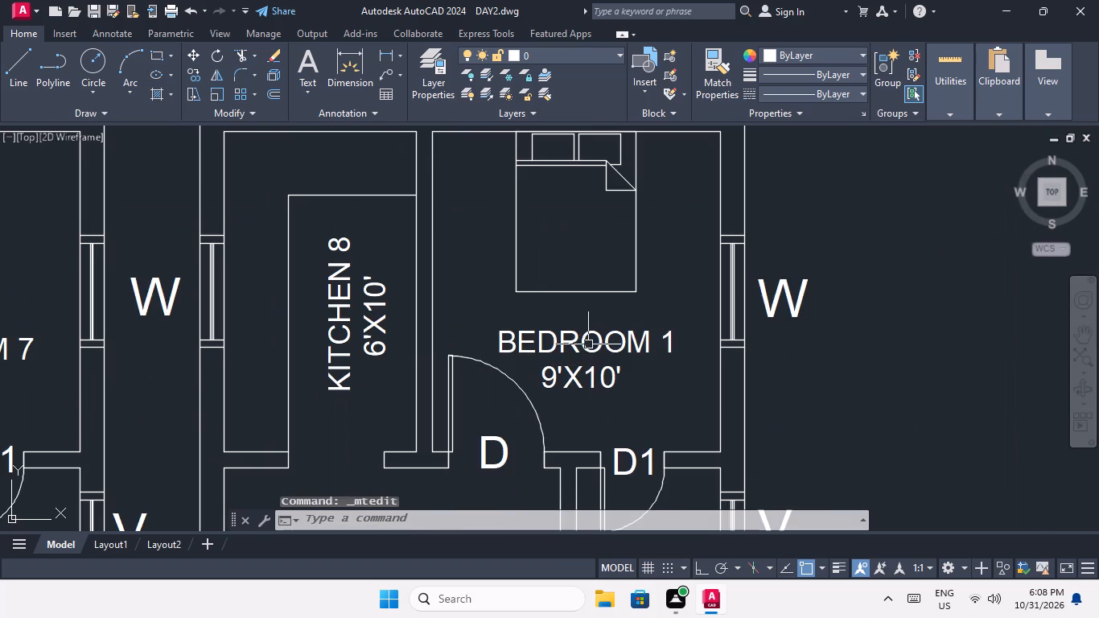
double_click(570, 346)
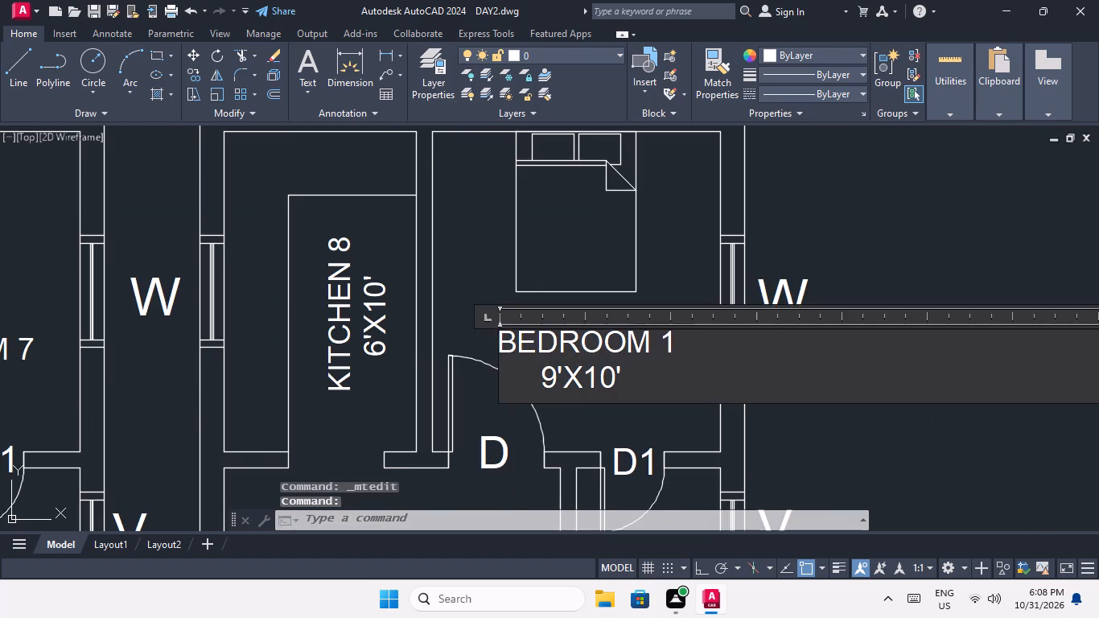
click(678, 351)
key(BackSpace)
key(8)
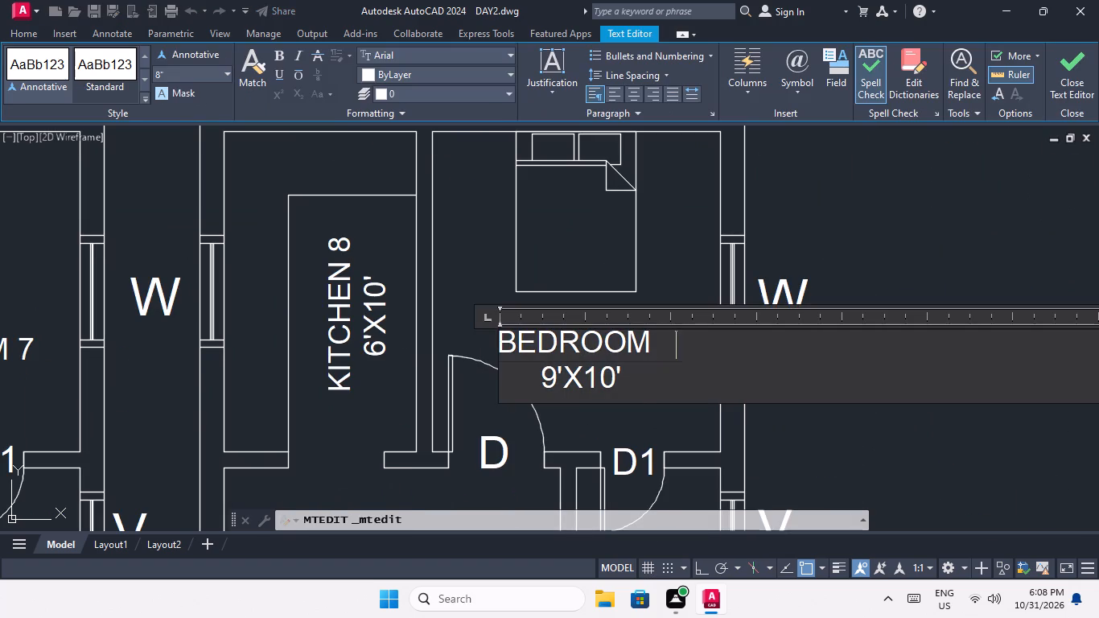
click(639, 411)
In the next floor plan's top row of flats, renumber the bedroom label beside Kitchen 9 as BEDROOM 9.
scroll(601, 299, down, 3)
middle_drag(581, 342, 573, 300)
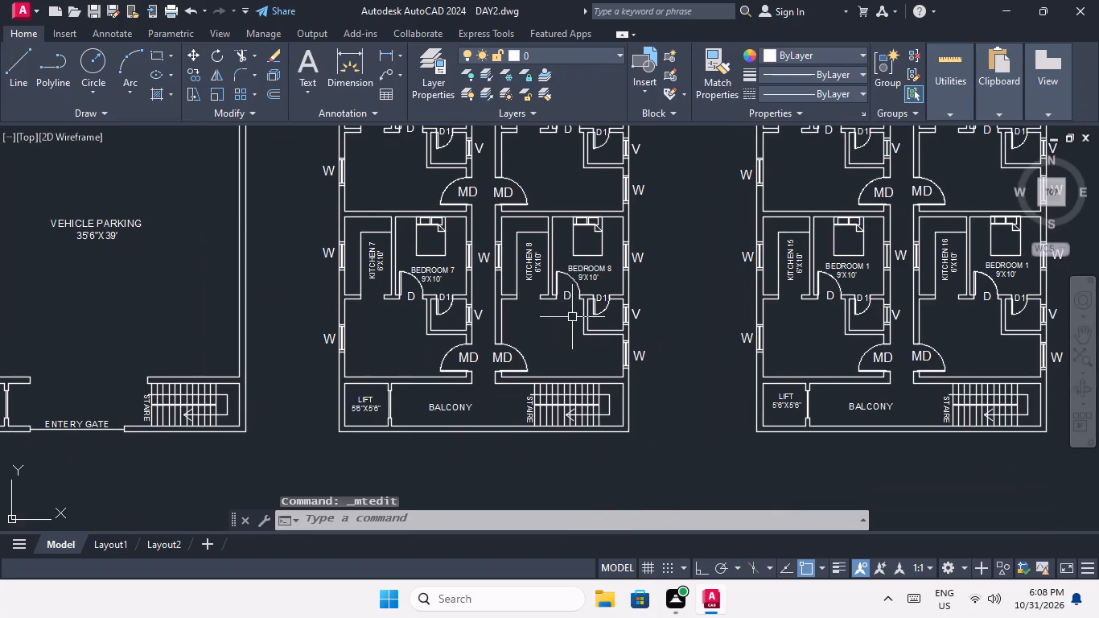
middle_drag(573, 316, 200, 485)
scroll(482, 318, down, 2)
middle_drag(467, 335, 422, 413)
scroll(446, 281, up, 3)
middle_drag(393, 225, 357, 430)
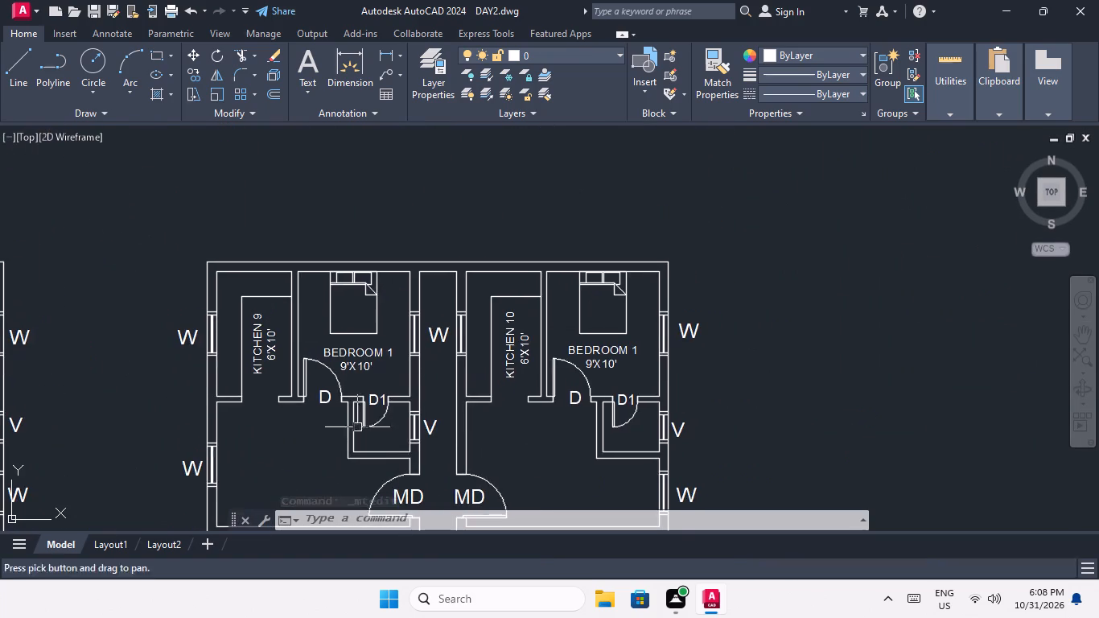
scroll(383, 377, up, 3)
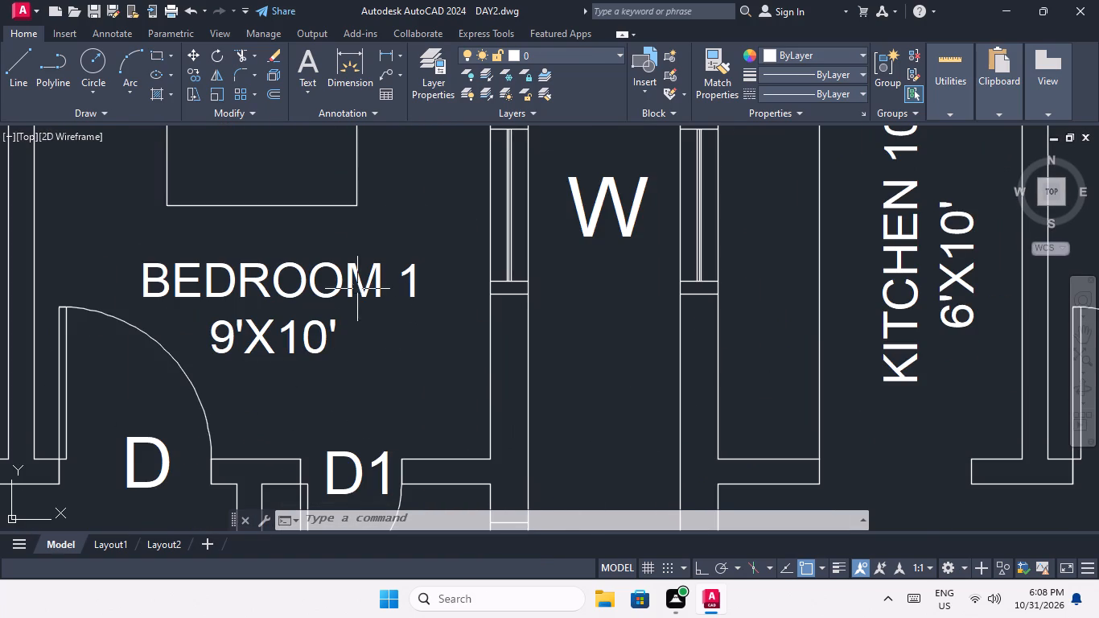
double_click(357, 289)
click(423, 286)
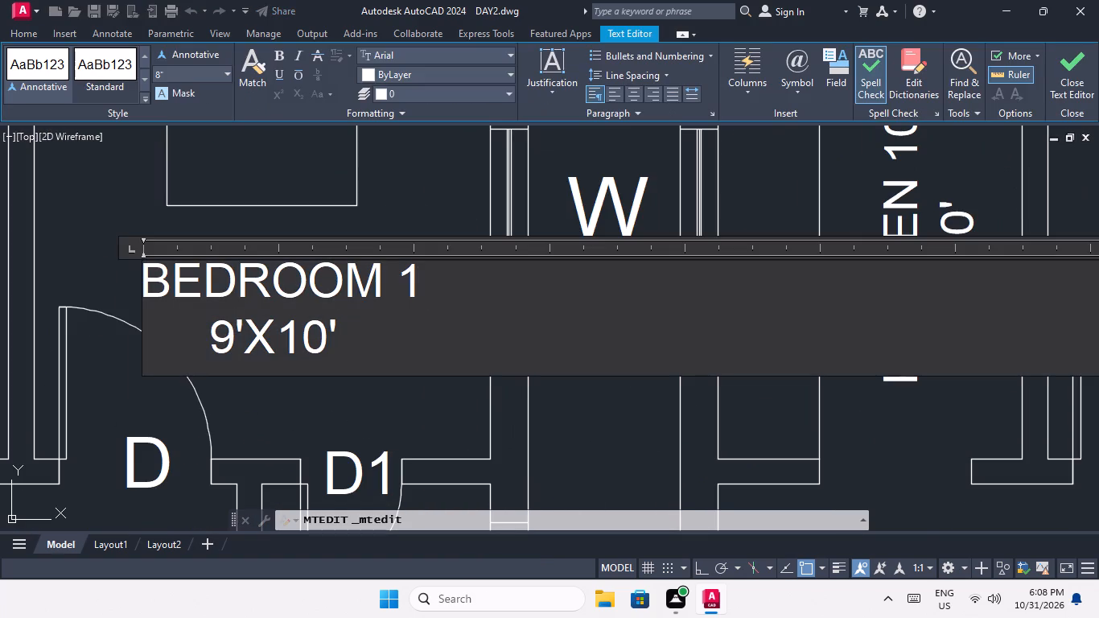
key(BackSpace)
key(9)
click(401, 402)
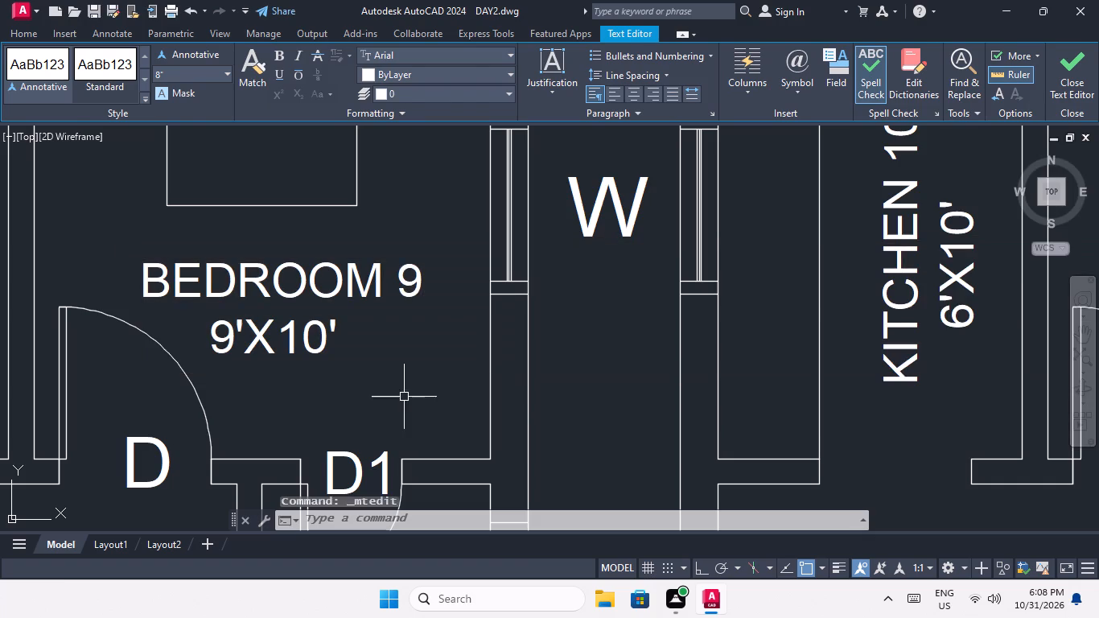
Renumber the bedroom label beside Kitchen 10 as BEDROOM 10.
scroll(908, 311, down, 1)
middle_drag(893, 319, 566, 372)
double_click(829, 344)
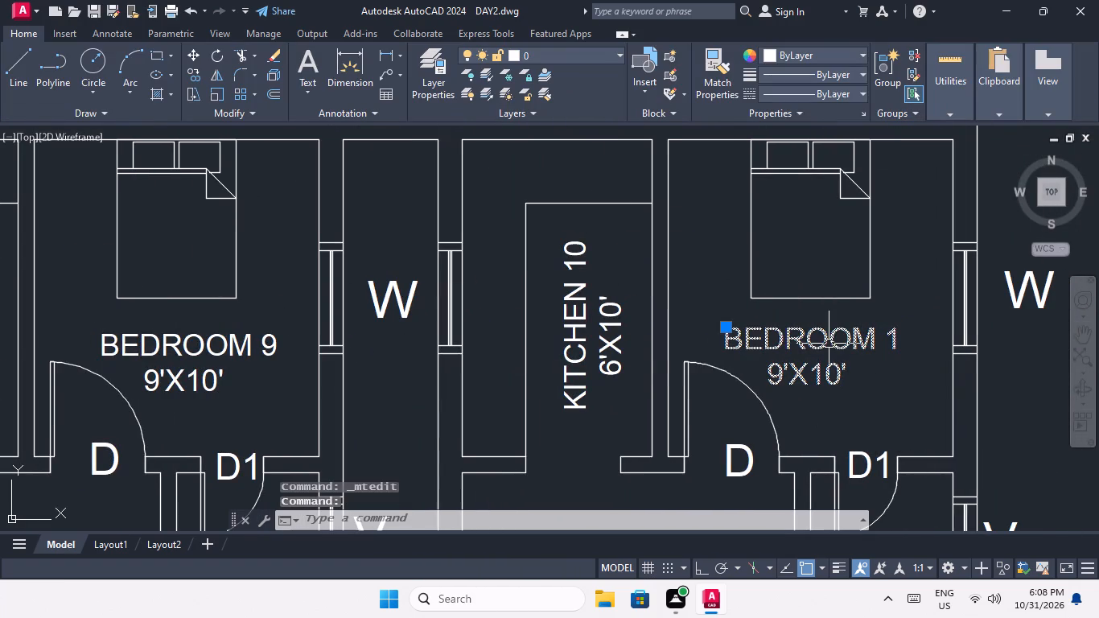
click(910, 350)
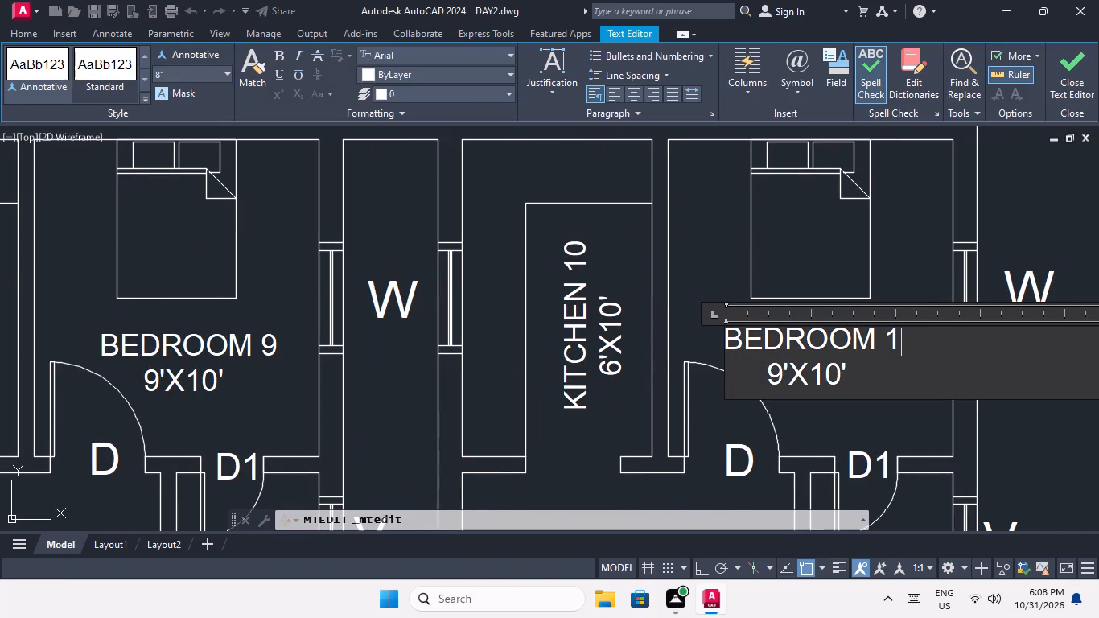
key(0)
click(713, 439)
Change the bedroom label in the Kitchen 11 flat to BEDROOM 11.
scroll(713, 379, down, 3)
middle_drag(663, 414, 629, 283)
middle_drag(392, 462, 404, 188)
double_click(359, 377)
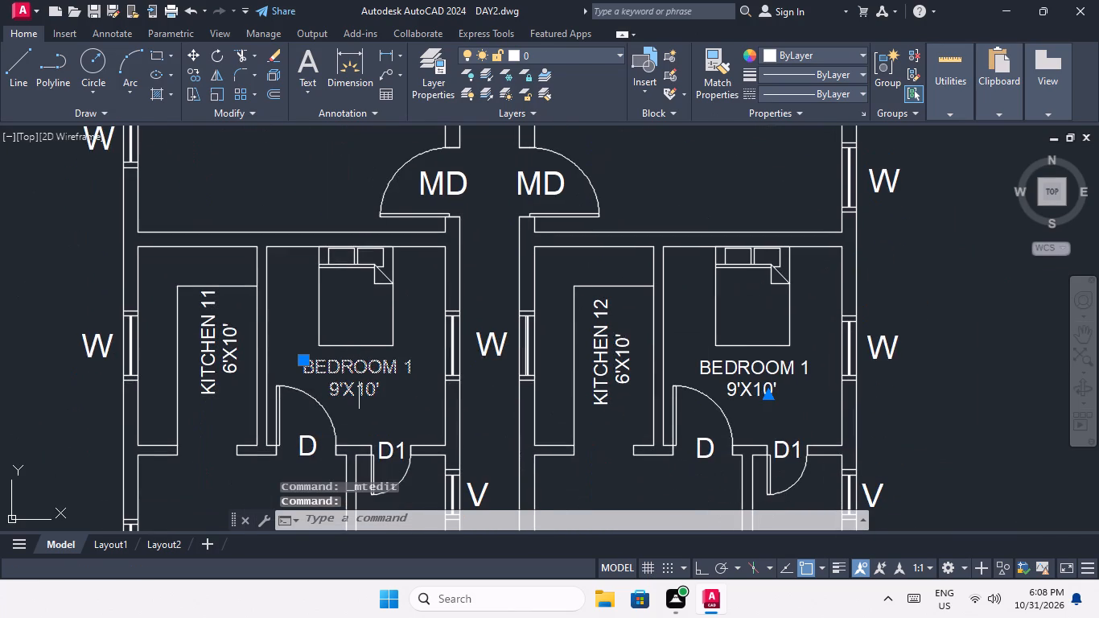
click(418, 379)
key(1)
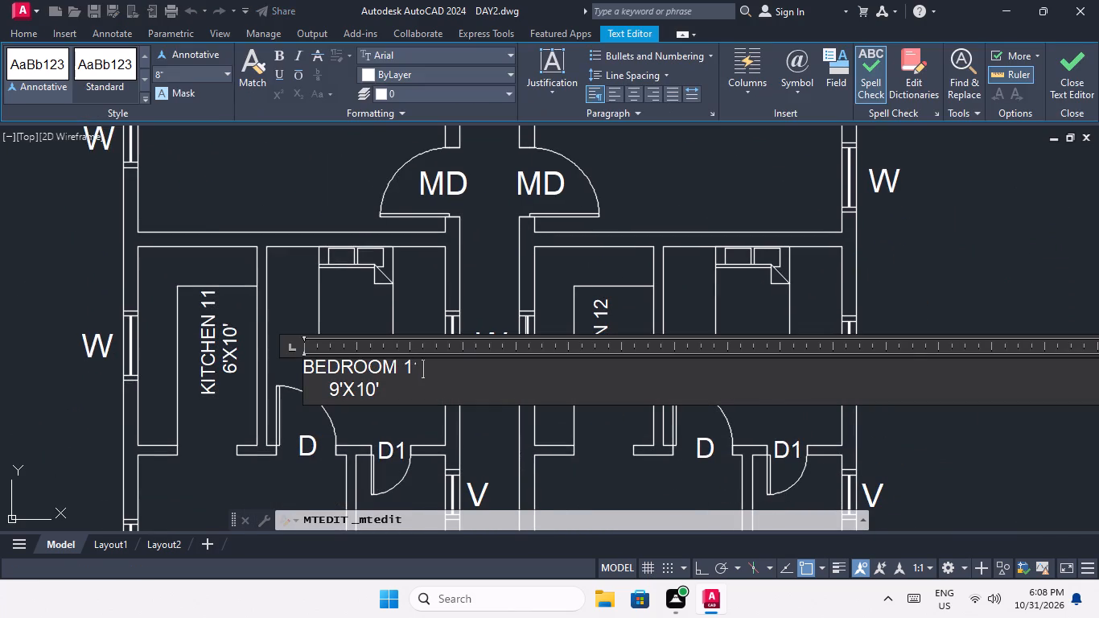
click(387, 427)
Change the bedroom label in the Kitchen 12 flat to BEDROOM 12.
double_click(759, 388)
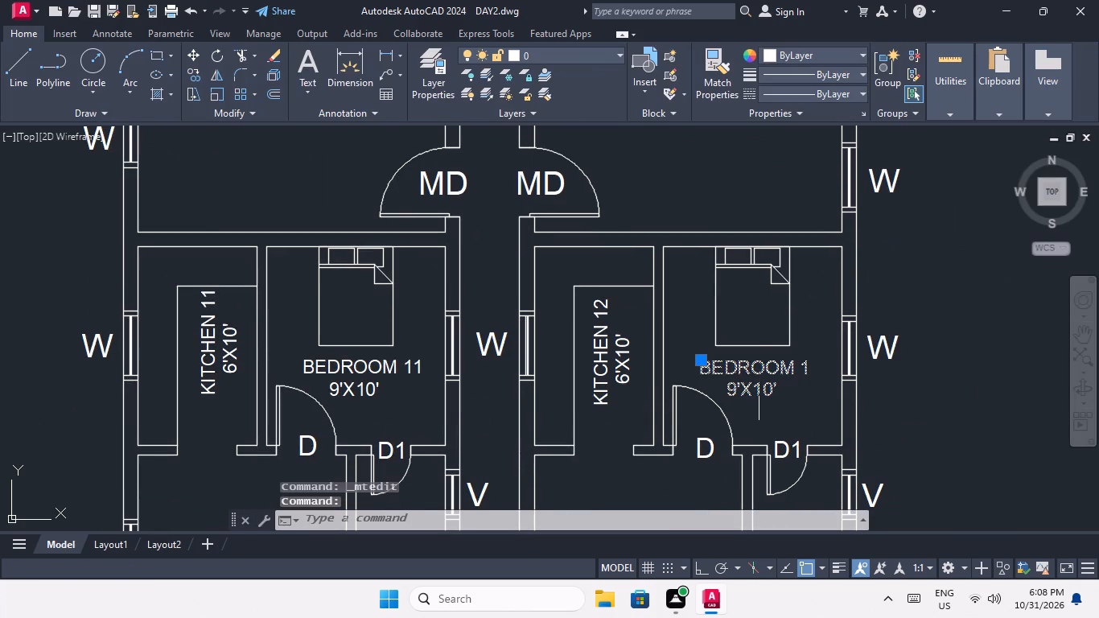
click(808, 381)
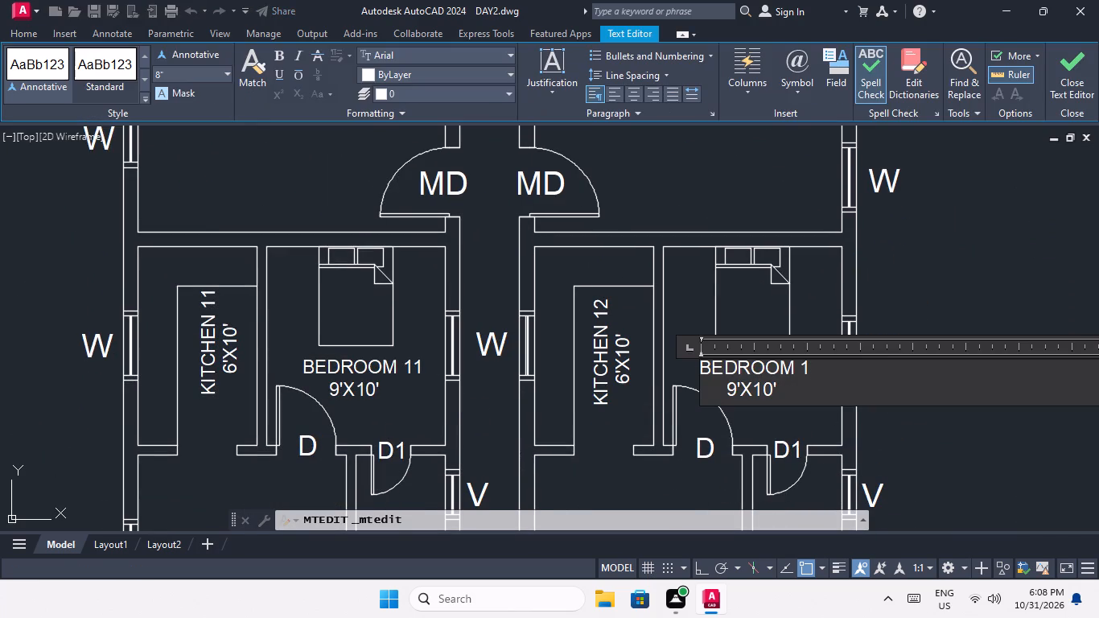
key(2)
click(602, 434)
scroll(603, 358, down, 4)
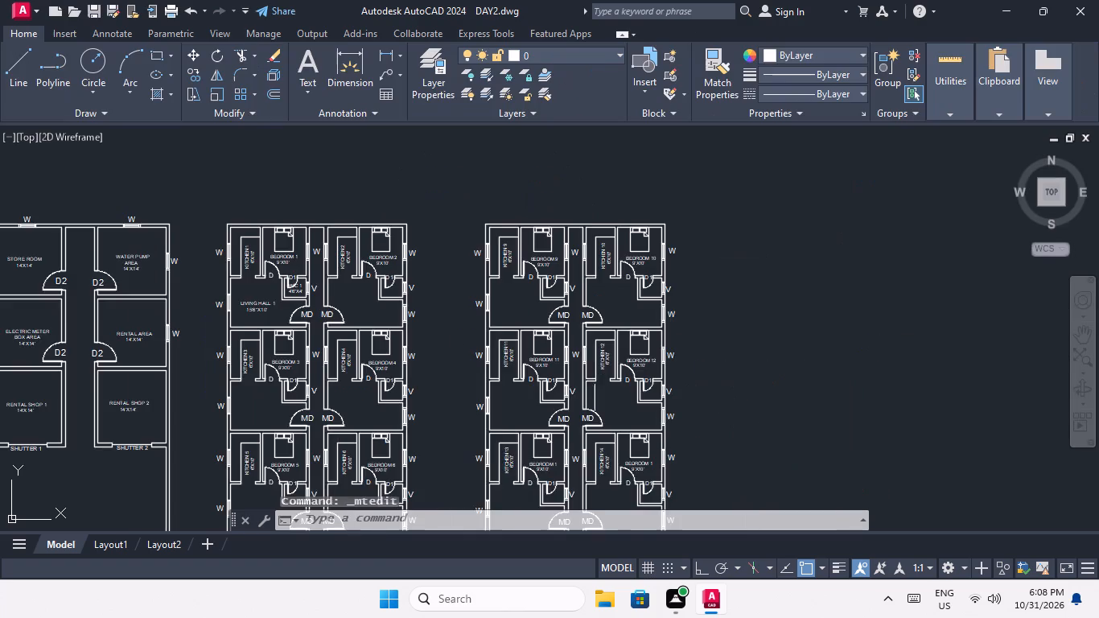
Renumber the bedroom label beside Kitchen 13 as BEDROOM 13.
middle_drag(587, 394, 553, 186)
scroll(514, 264, up, 1)
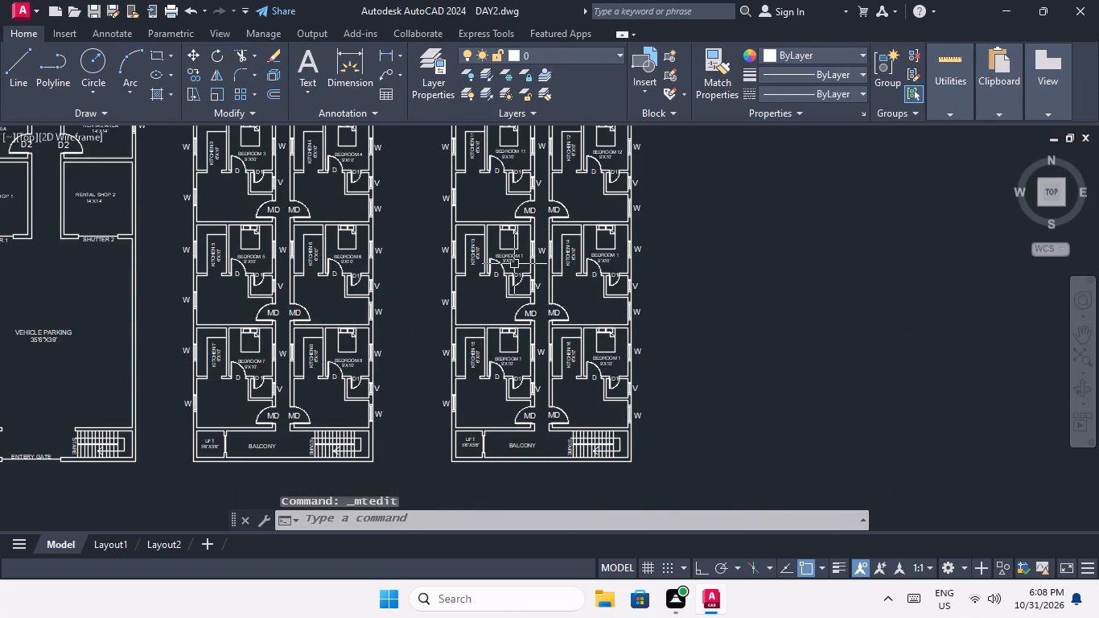
scroll(514, 264, up, 2)
double_click(512, 235)
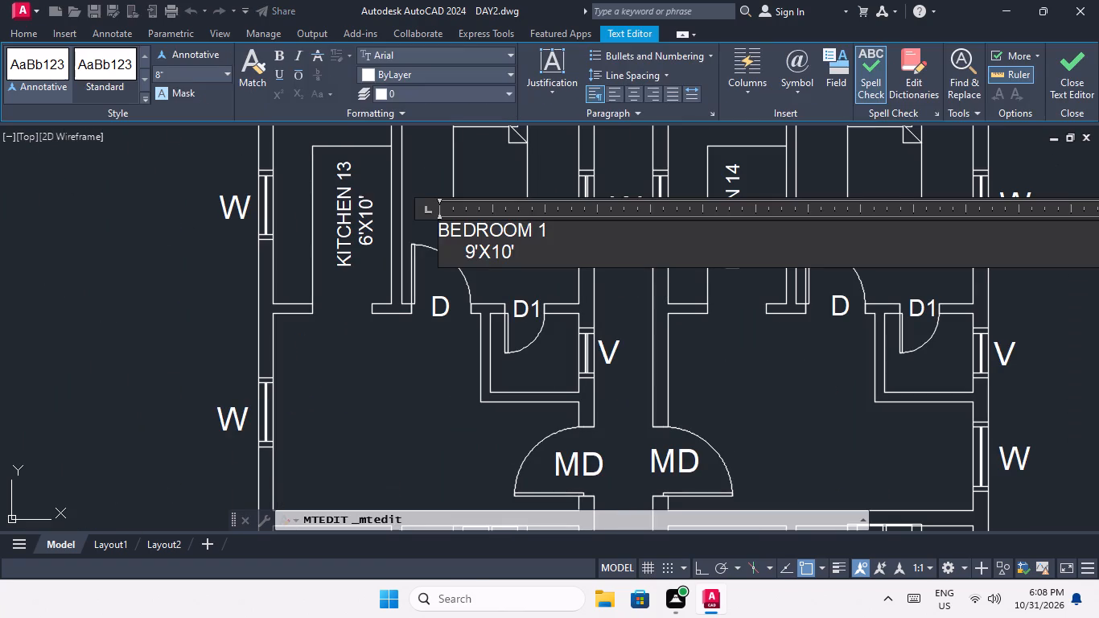
click(551, 232)
key(3)
click(397, 370)
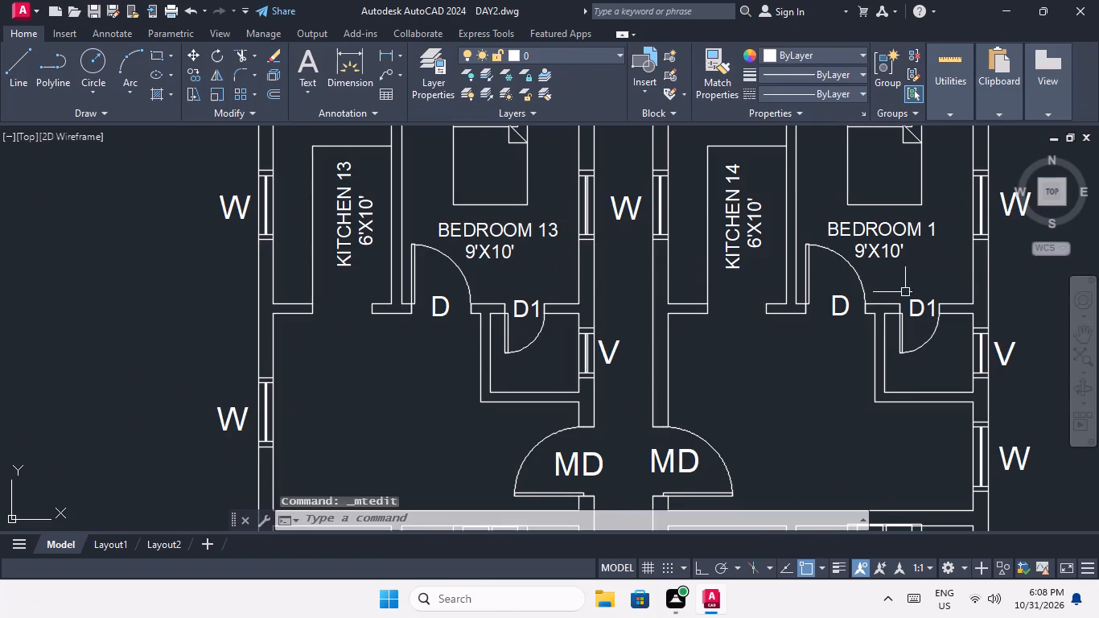
Change the bedroom label in the Kitchen 14 flat to BEDROOM 14.
double_click(887, 237)
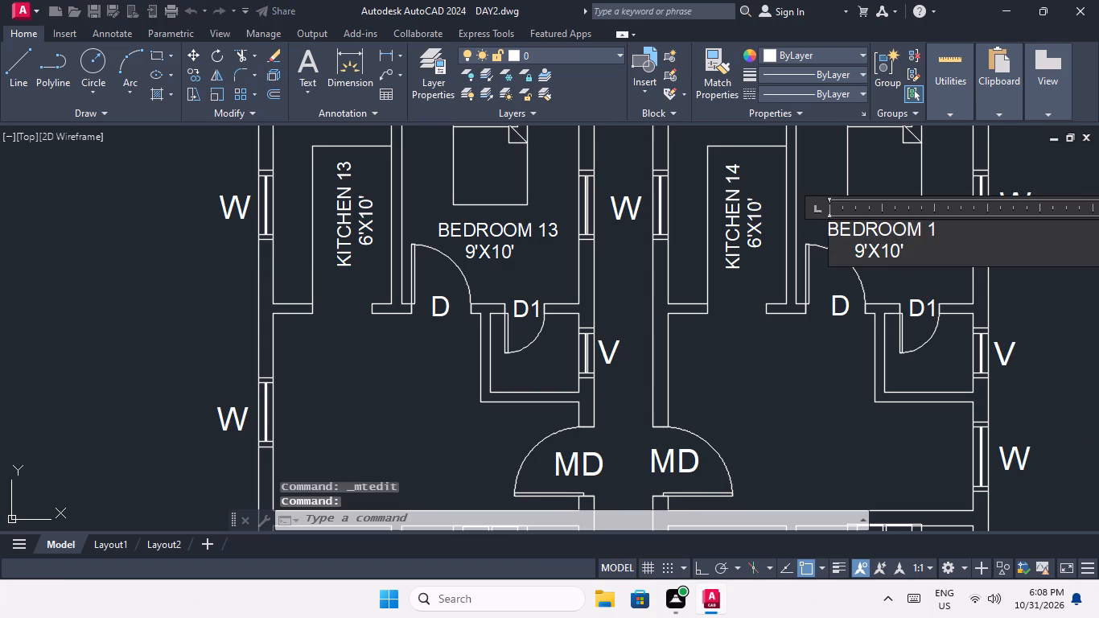
click(948, 234)
key(4)
click(800, 323)
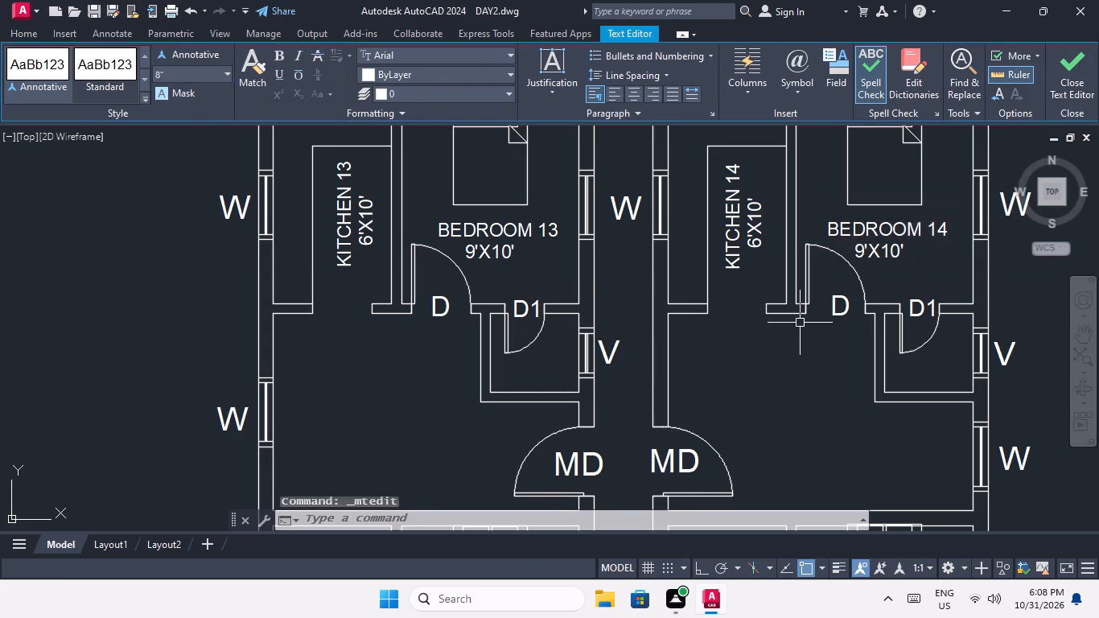
In the bottom row of flats on the same plan, renumber the bedroom label beside Kitchen 15 as BEDROOM 15.
scroll(799, 295, down, 3)
middle_drag(784, 319, 566, 282)
scroll(580, 307, up, 2)
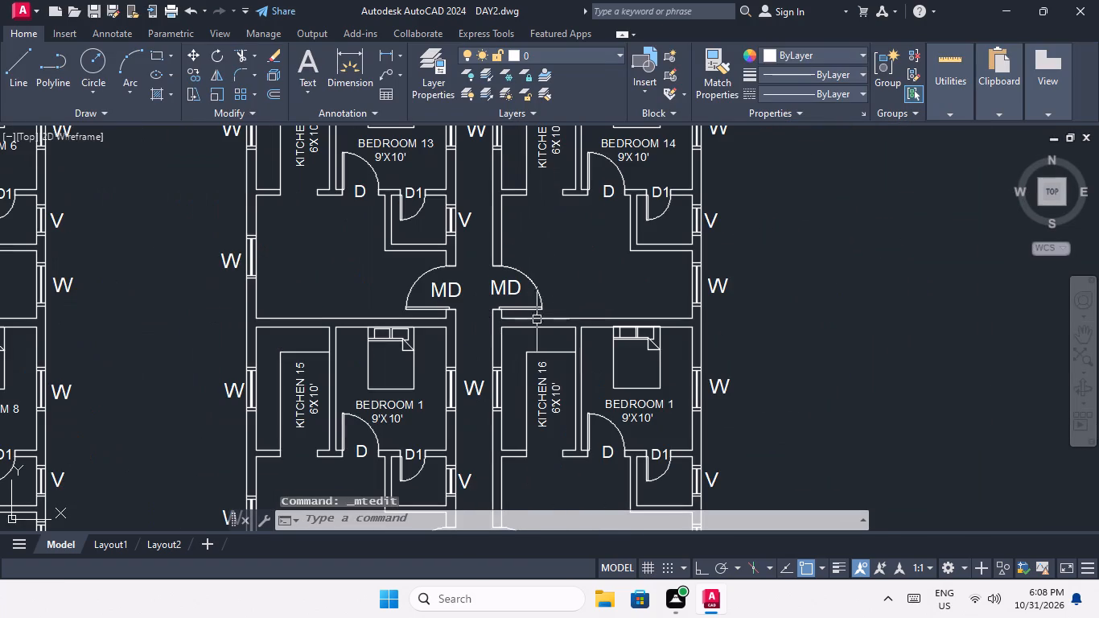
double_click(397, 407)
click(430, 405)
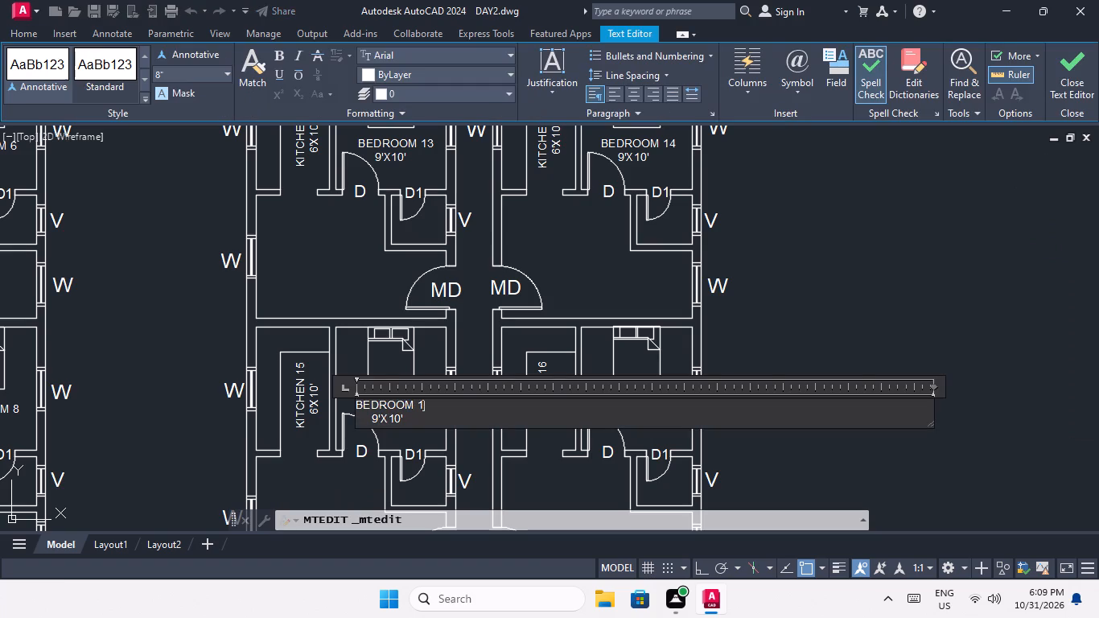
key(5)
click(356, 307)
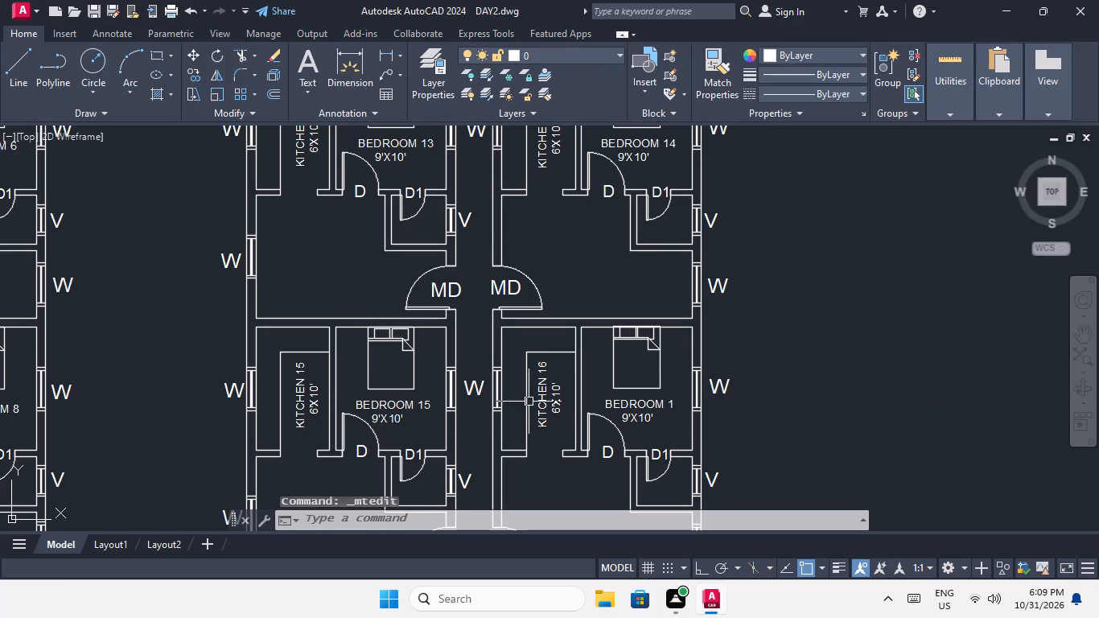
Change the bedroom label in the Kitchen 16 flat to BEDROOM 16.
double_click(630, 406)
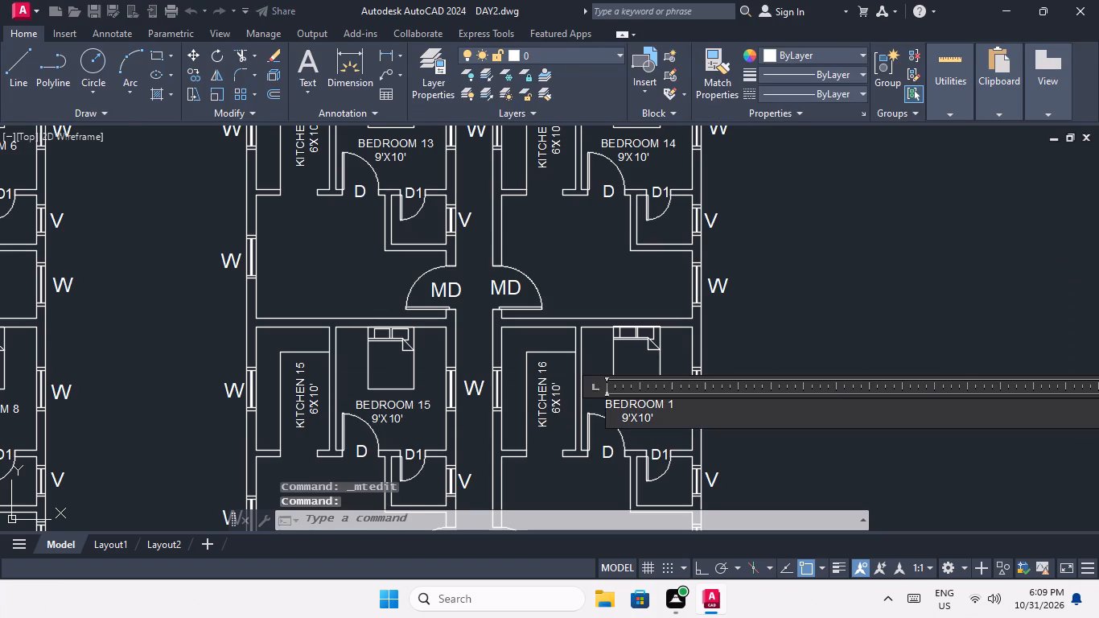
click(681, 410)
key(6)
click(569, 468)
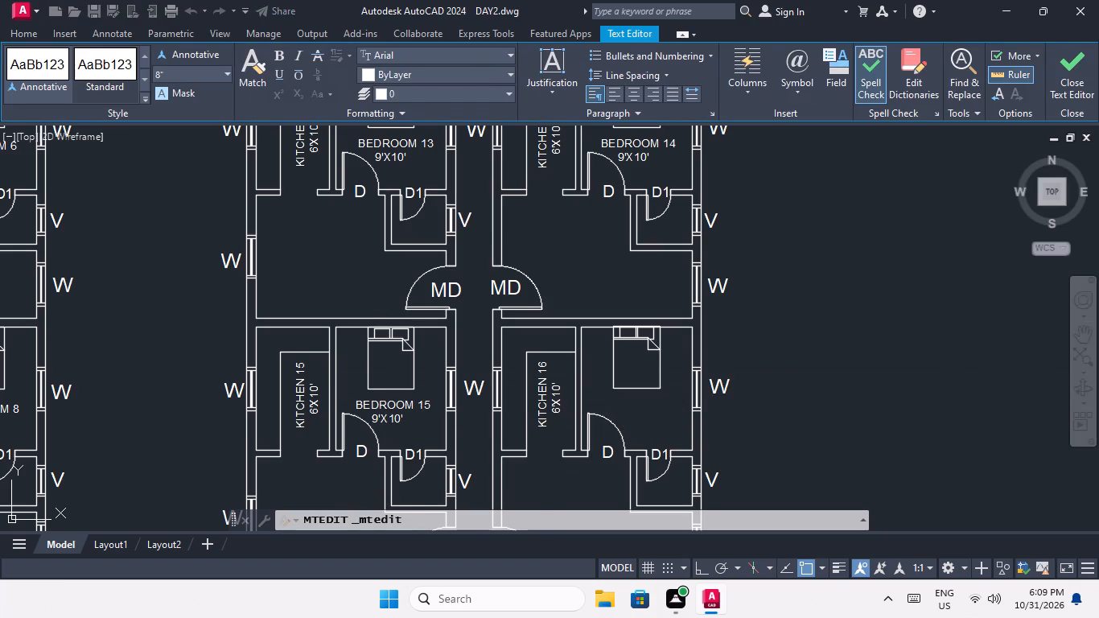
In the next floor plan's top row of flats, renumber the bedroom label beside Kitchen 17 as BEDROOM 17.
scroll(511, 354, down, 4)
middle_drag(501, 373, 496, 281)
scroll(296, 426, up, 3)
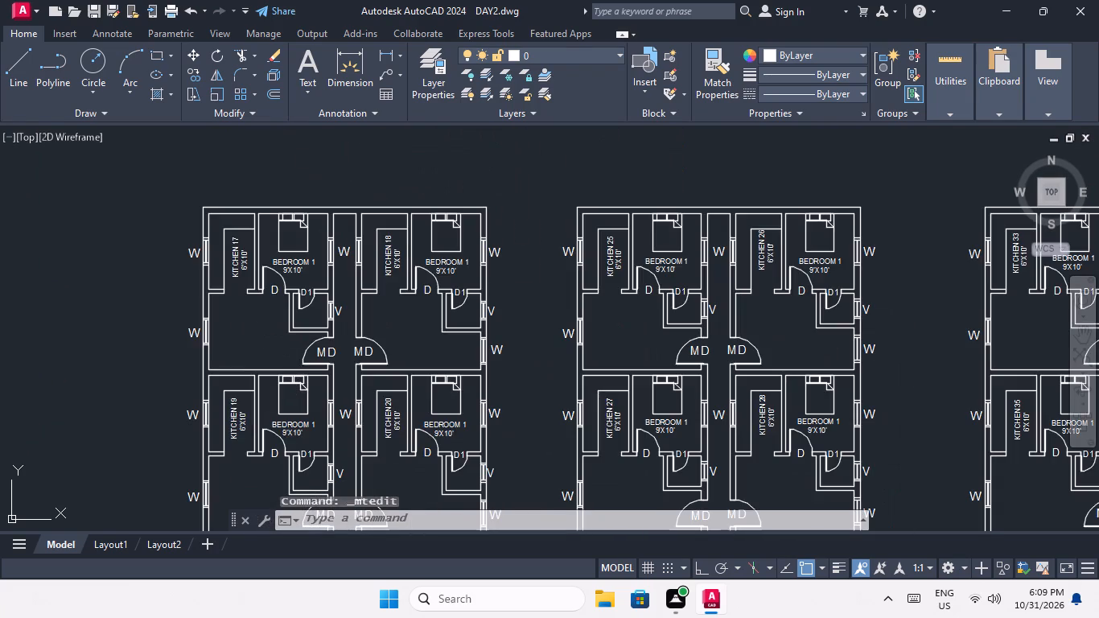
scroll(306, 266, up, 2)
double_click(298, 254)
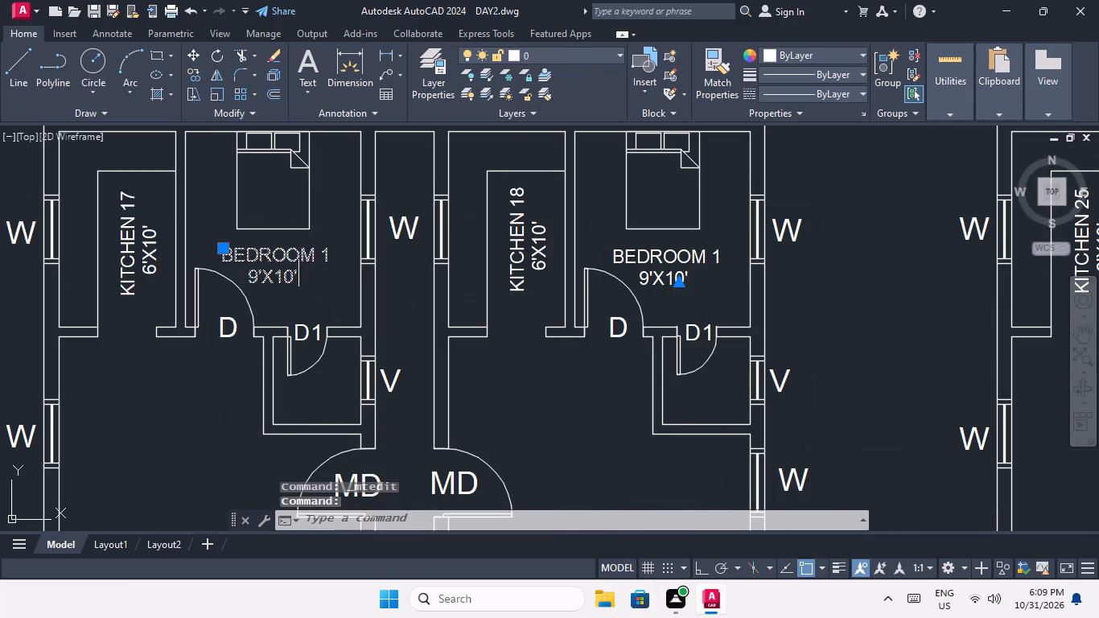
click(344, 258)
key(7)
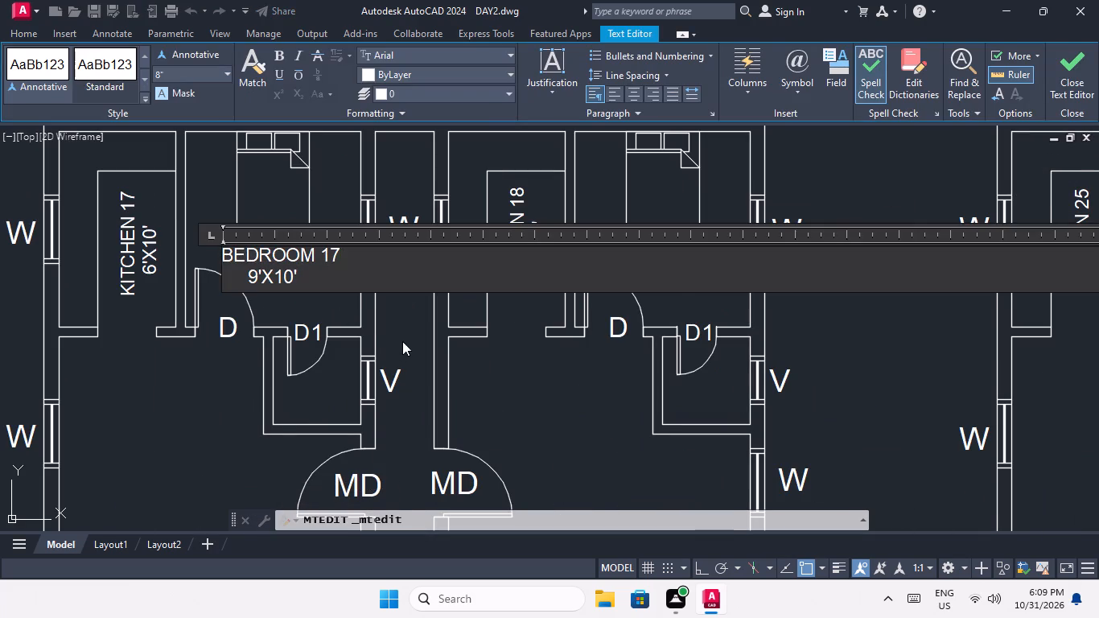
click(405, 336)
Renumber the bedroom label beside Kitchen 18 as BEDROOM 18.
double_click(654, 272)
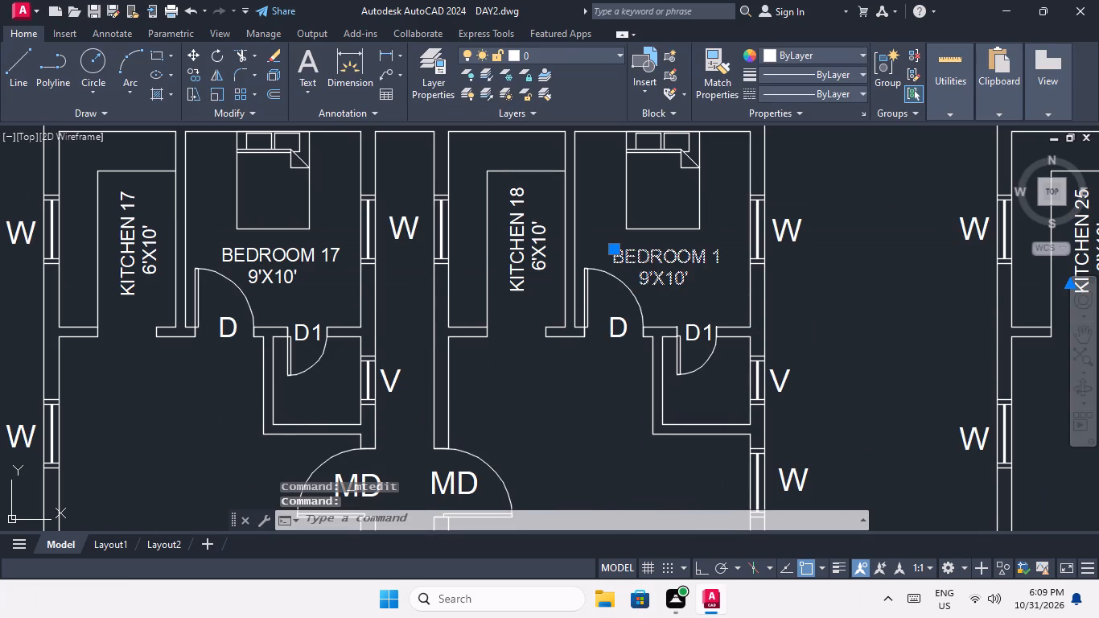
click(727, 260)
key(8)
click(579, 373)
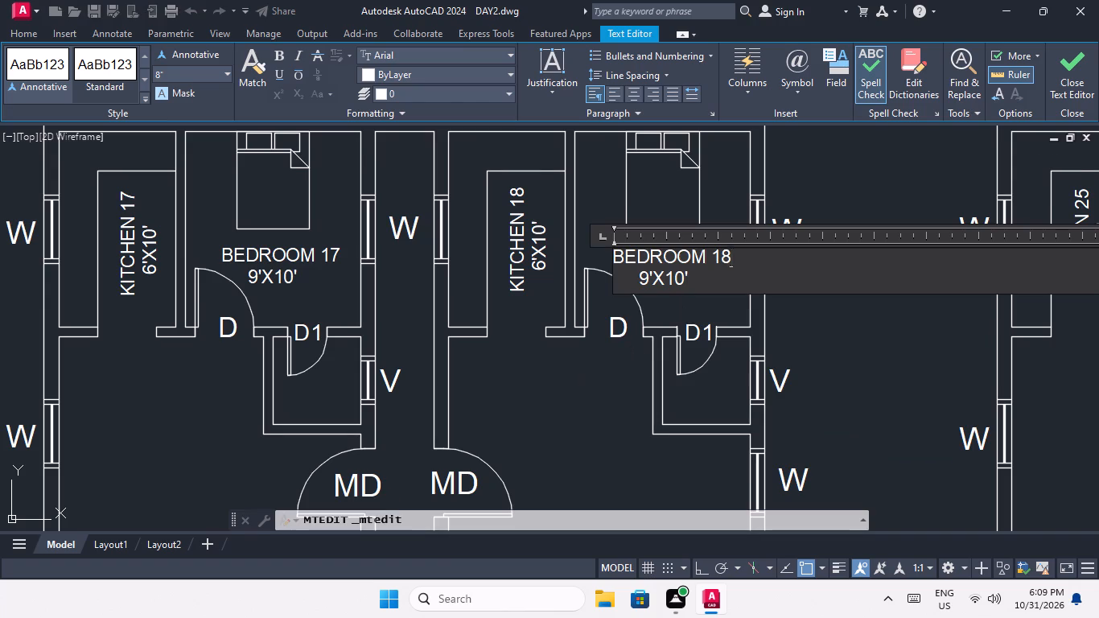
In the second row of flats, change the bedroom label beside Kitchen 19 to BEDROOM 19.
scroll(554, 355, down, 2)
middle_drag(549, 369, 508, 245)
scroll(410, 365, up, 2)
double_click(406, 344)
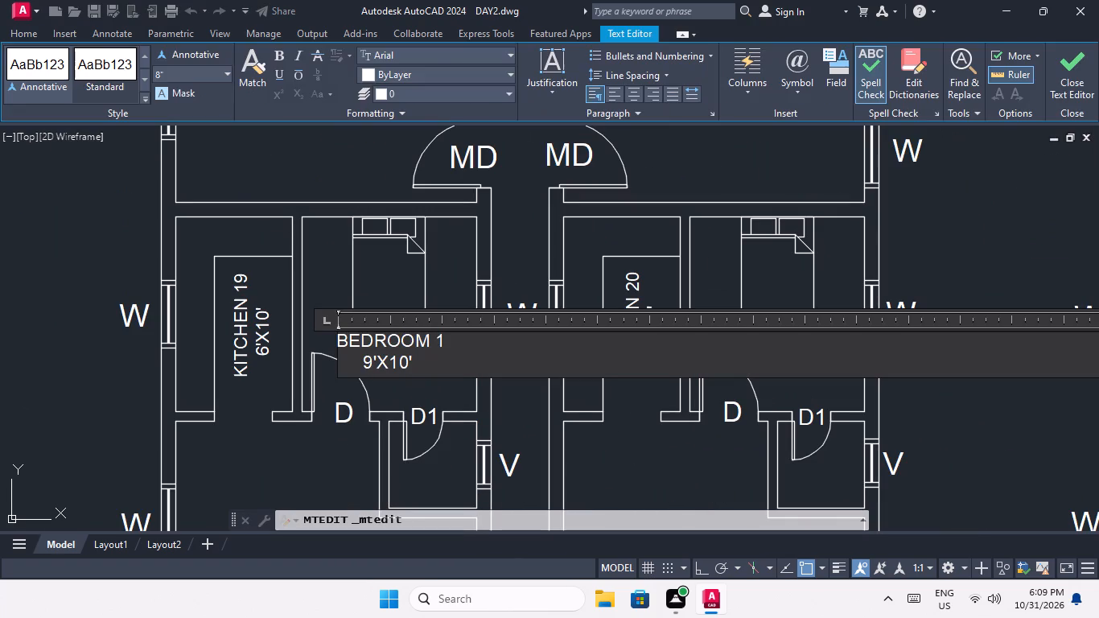
click(451, 346)
key(9)
click(338, 443)
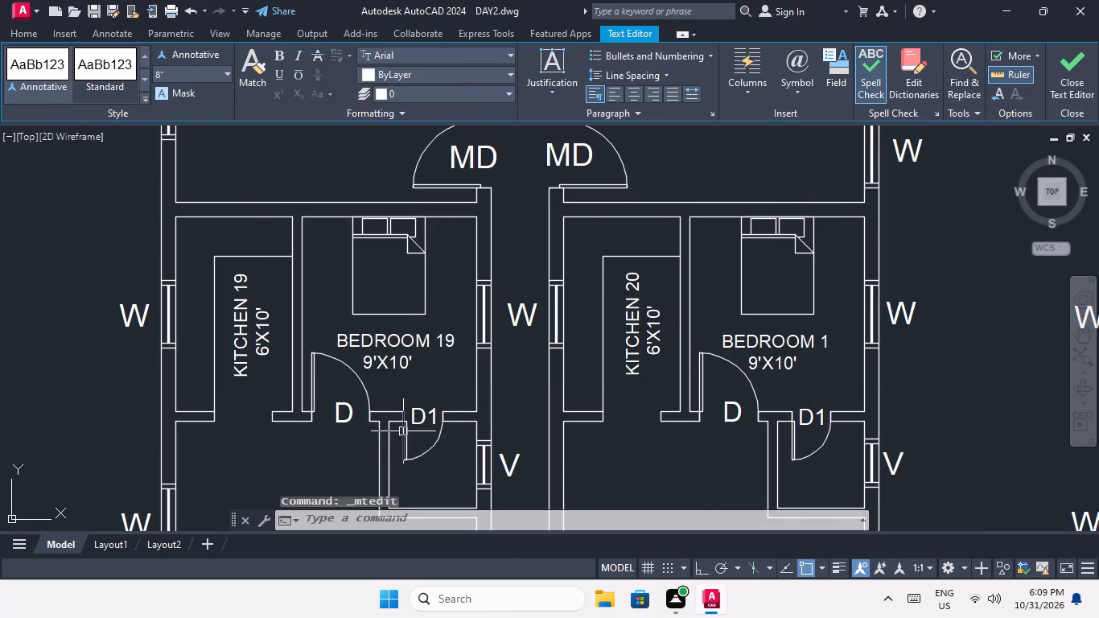
Replace the bedroom number in the Kitchen 20 flat so its label reads BEDROOM 20.
double_click(789, 344)
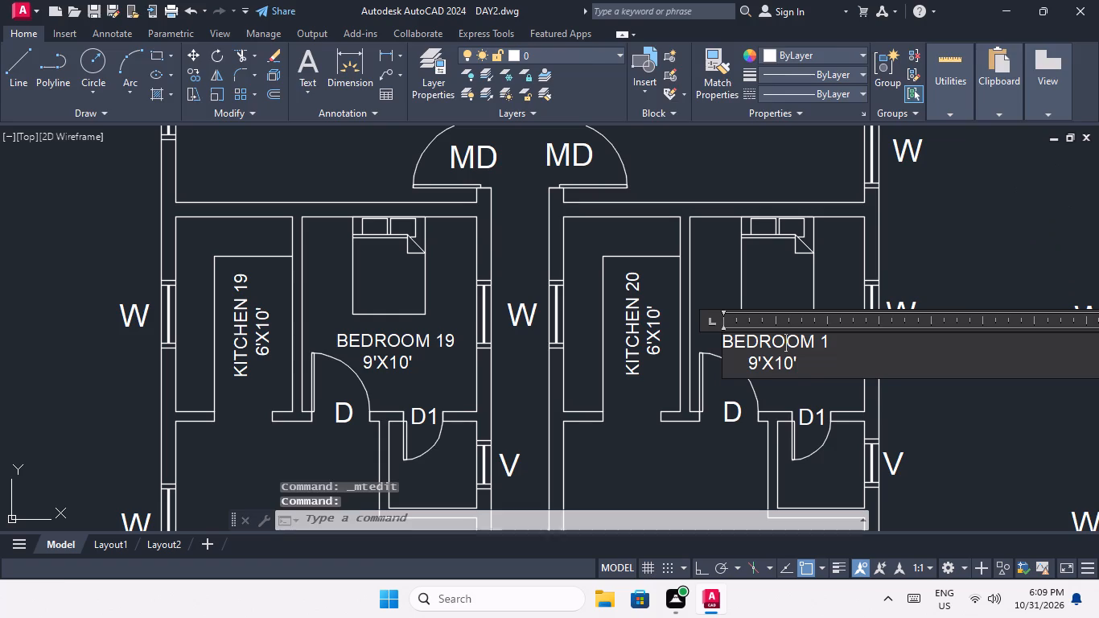
click(849, 340)
key(BackSpace)
key(2)
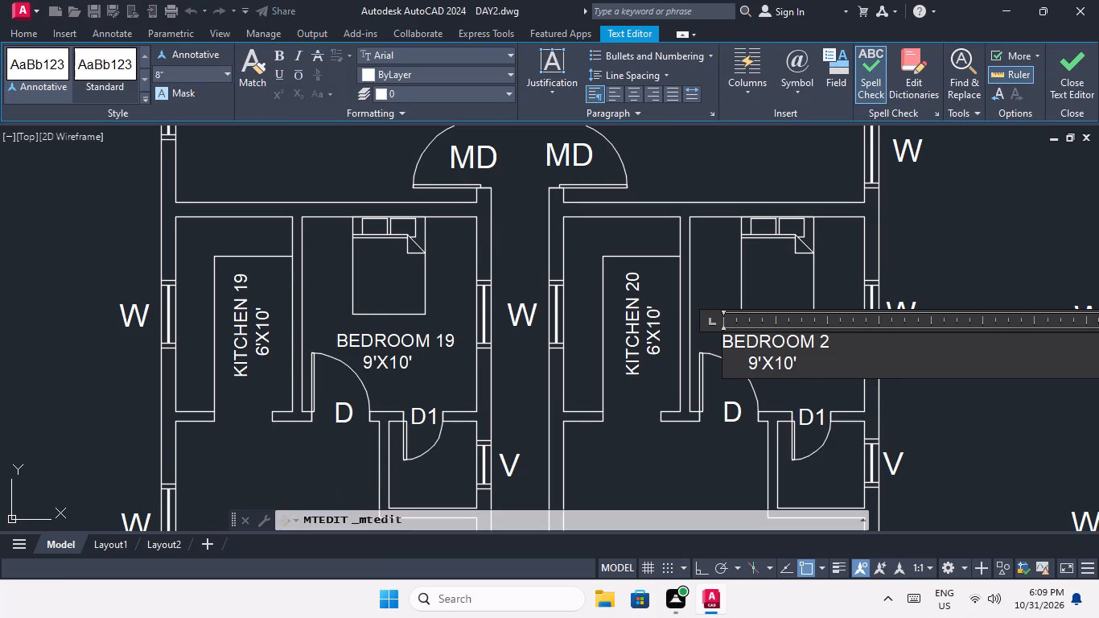
key(0)
click(692, 431)
In the third row of flats, renumber the bedroom label beside Kitchen 21 as BEDROOM 21.
middle_drag(679, 422, 582, 179)
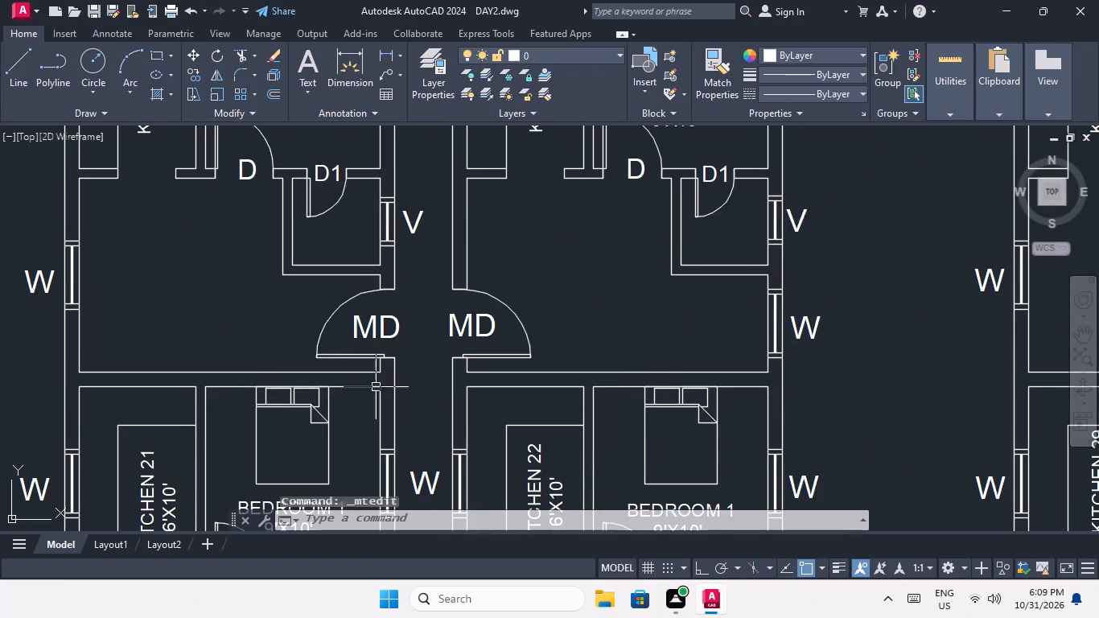
scroll(375, 340, down, 2)
scroll(348, 416, up, 3)
double_click(348, 407)
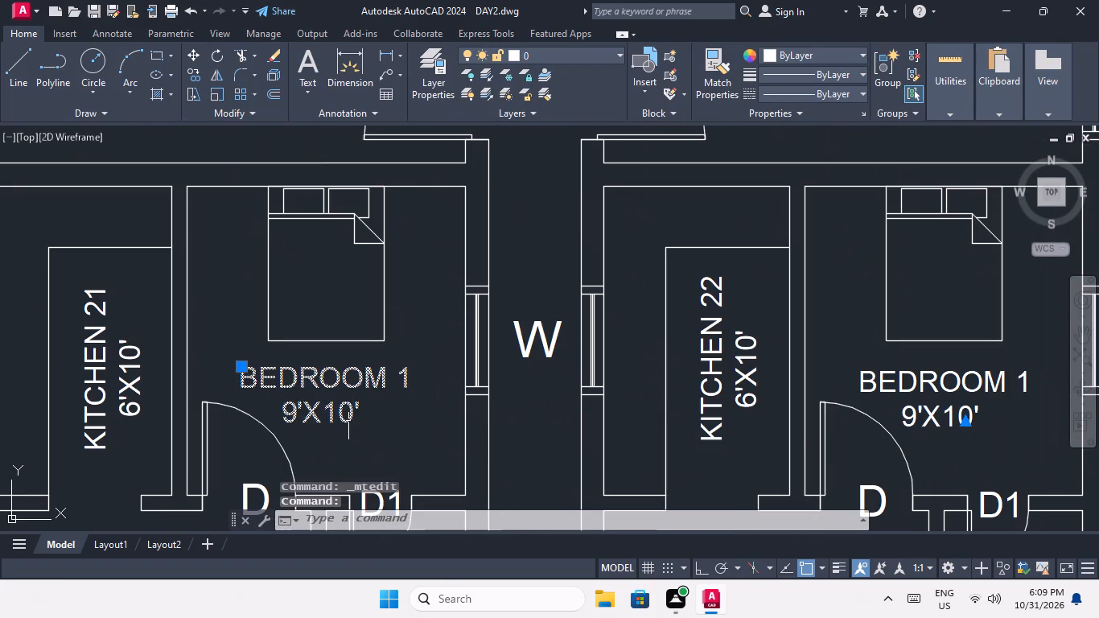
click(418, 378)
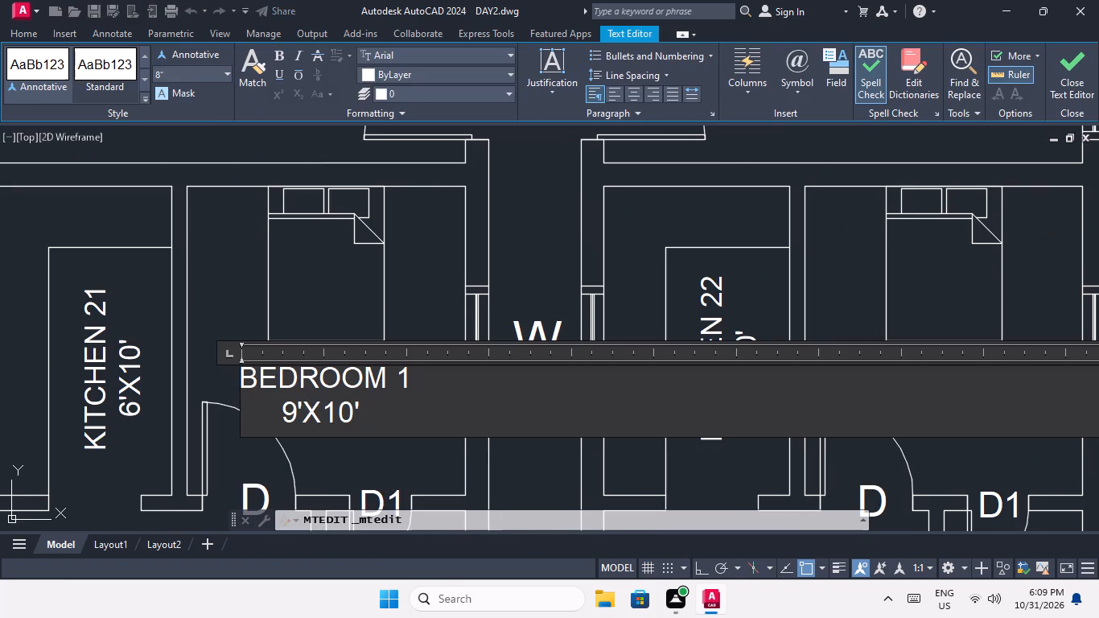
key(Left)
key(2)
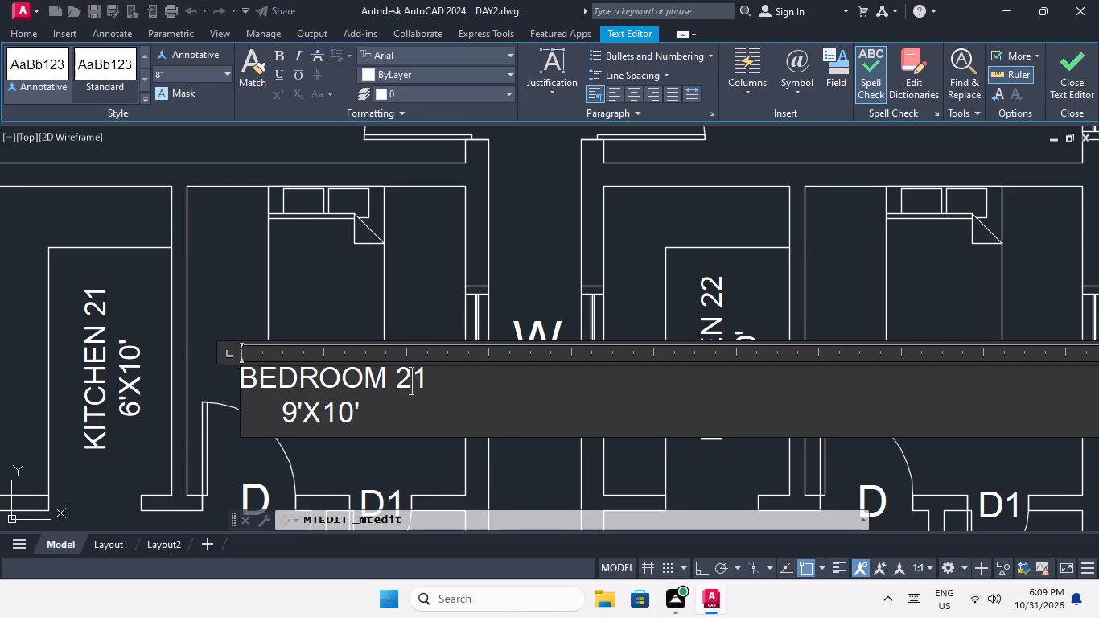
scroll(467, 370, down, 3)
click(482, 403)
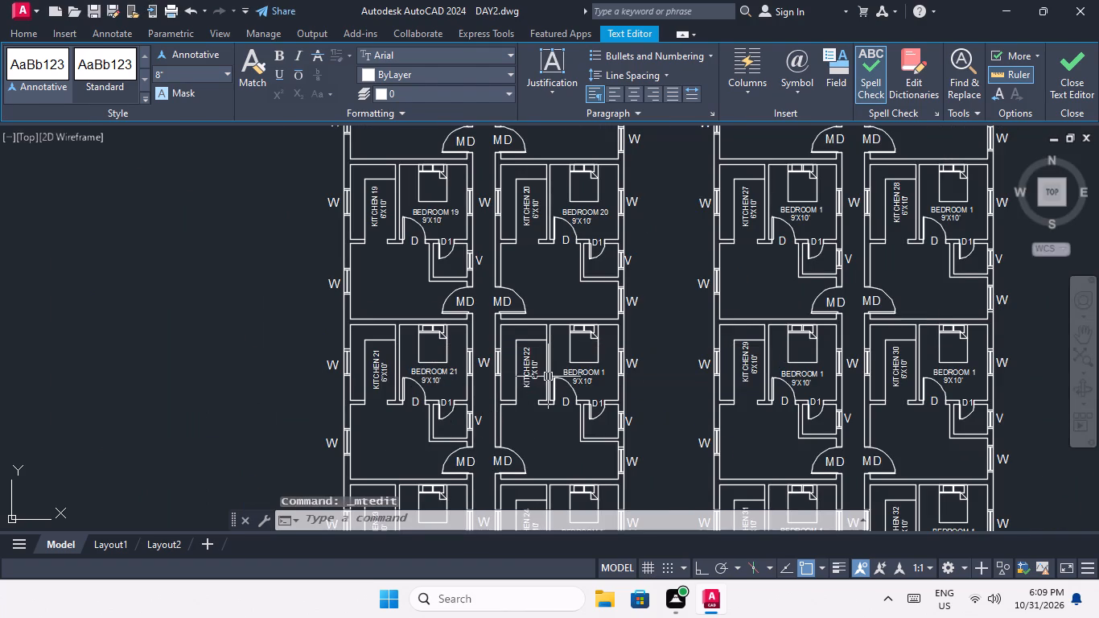
Change the bedroom label in the Kitchen 22 flat to BEDROOM 22.
scroll(619, 363, up, 2)
double_click(543, 390)
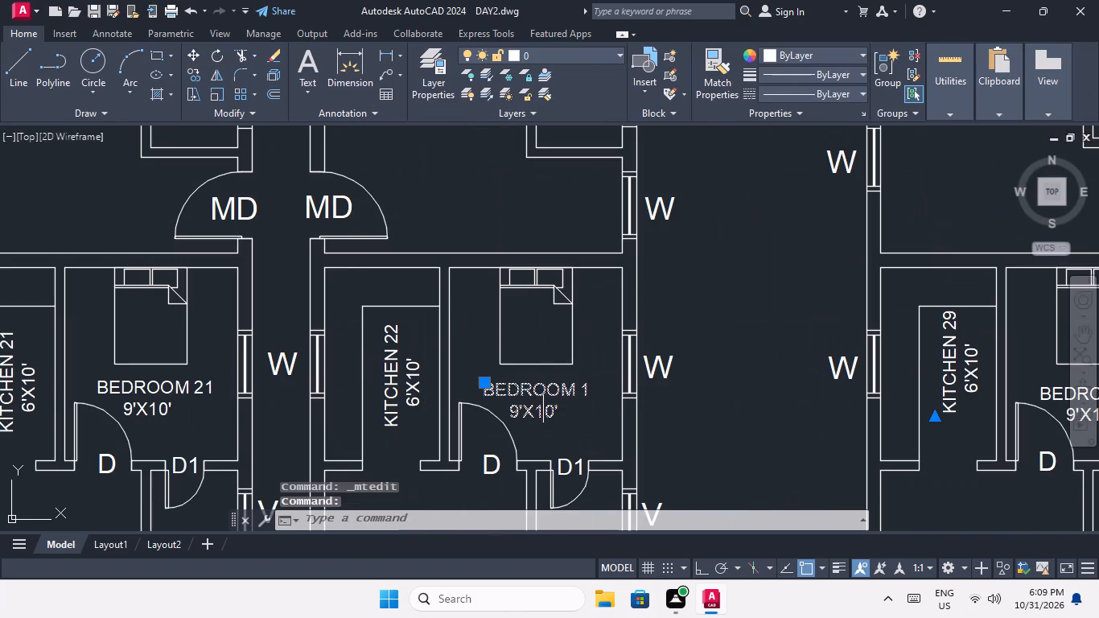
click(591, 387)
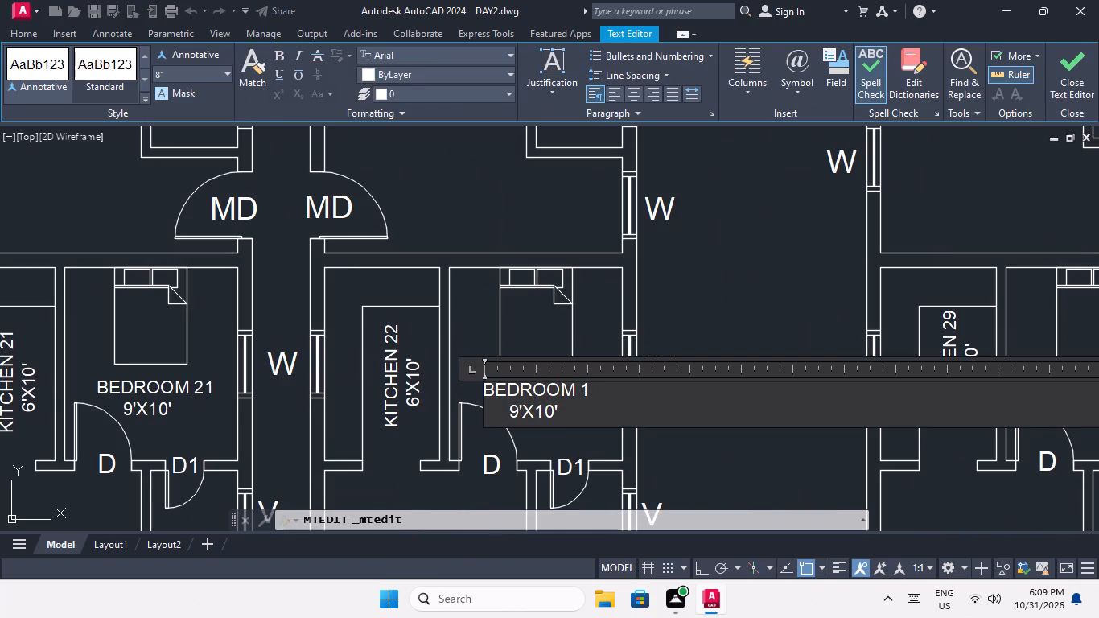
key(BackSpace)
text(22)
click(595, 344)
In the bottom row of flats, renumber the bedroom label beside Kitchen 23 as BEDROOM 23.
scroll(595, 291, down, 2)
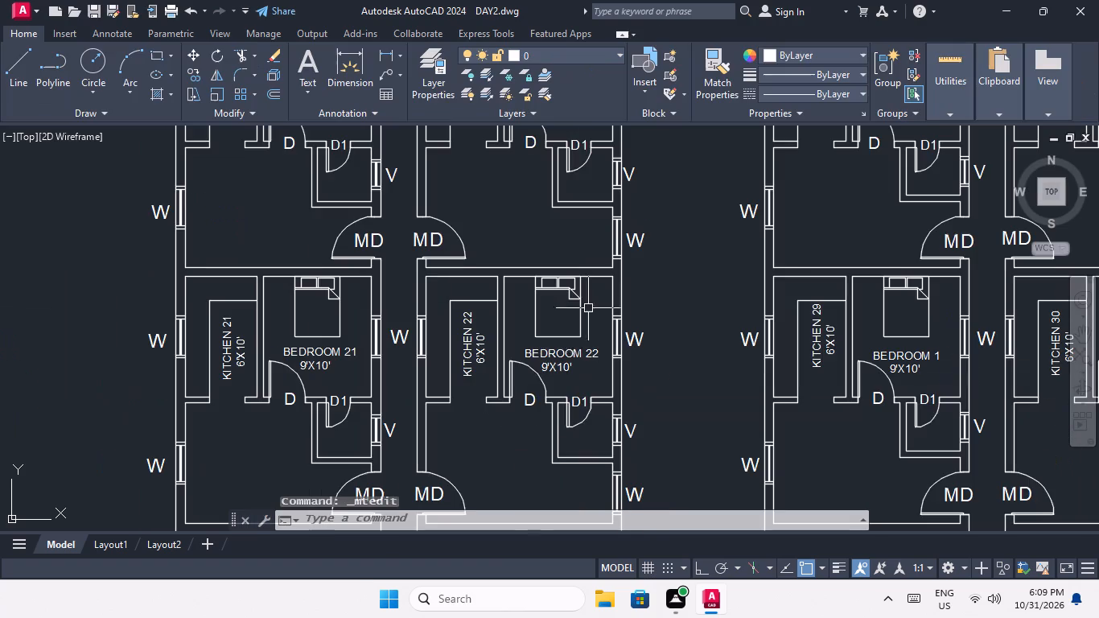
middle_drag(479, 429, 468, 282)
middle_drag(440, 383, 525, 287)
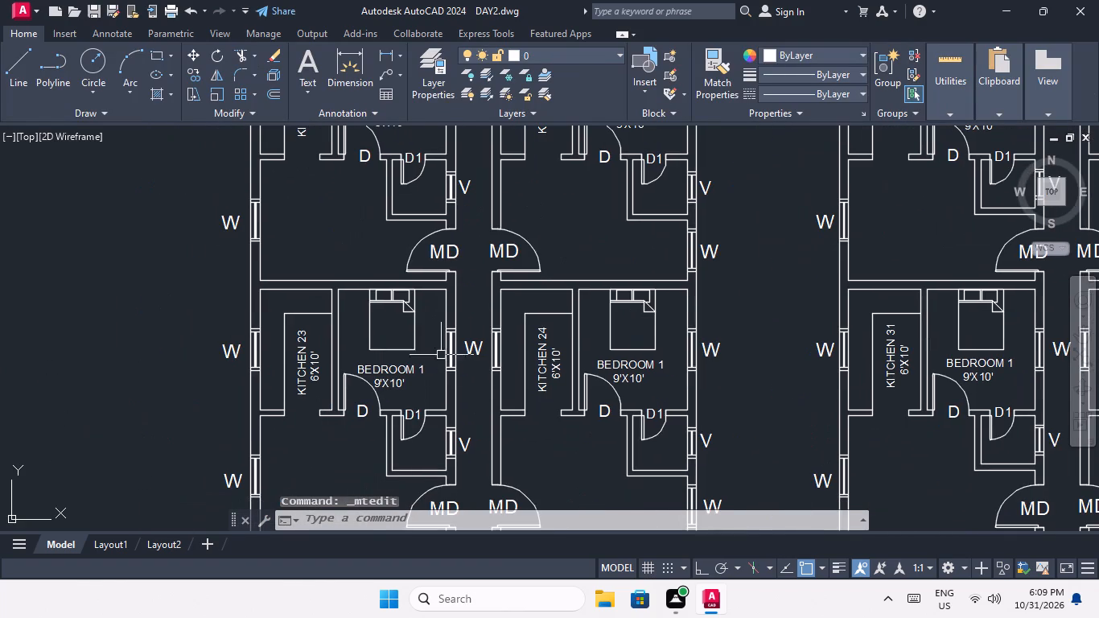
double_click(404, 373)
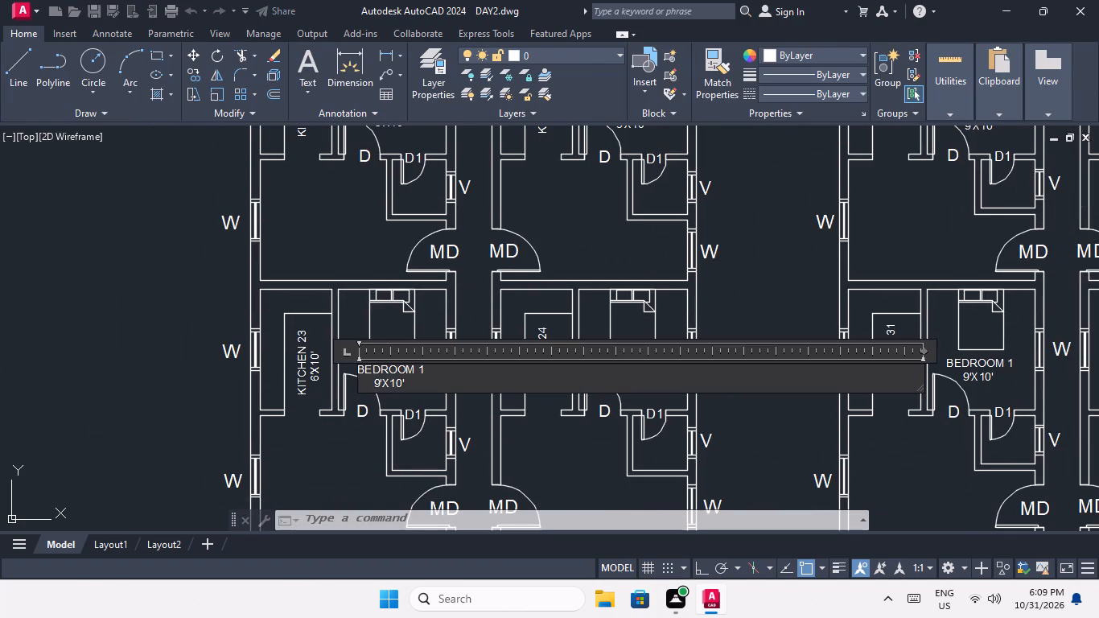
click(433, 365)
key(BackSpace)
text(23)
click(461, 398)
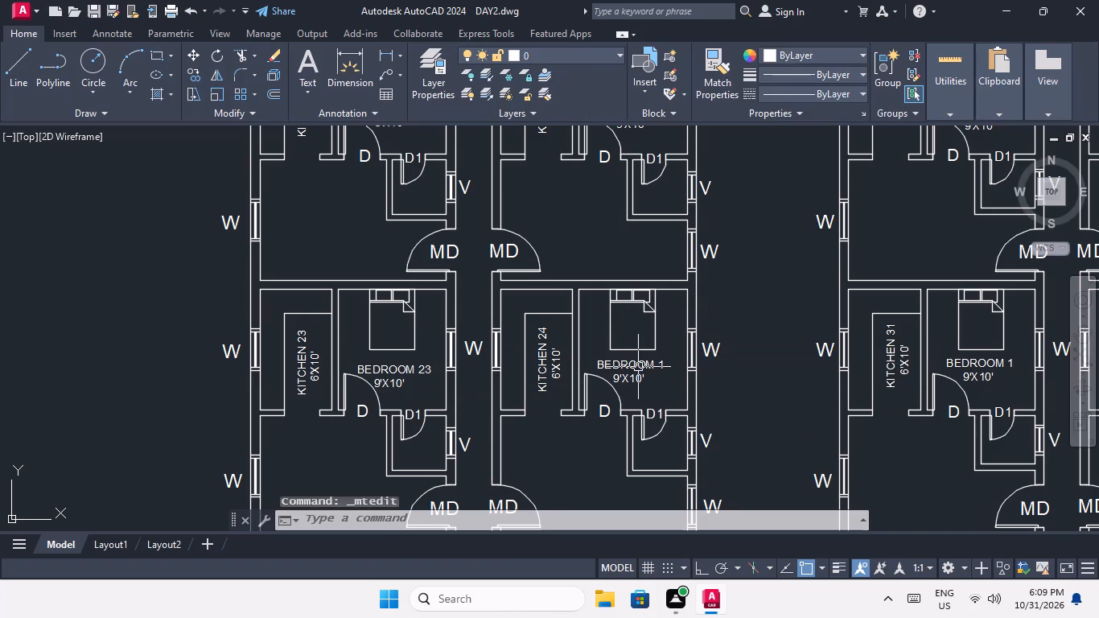
Change the bedroom label in the Kitchen 24 flat to BEDROOM 24.
double_click(638, 367)
click(667, 365)
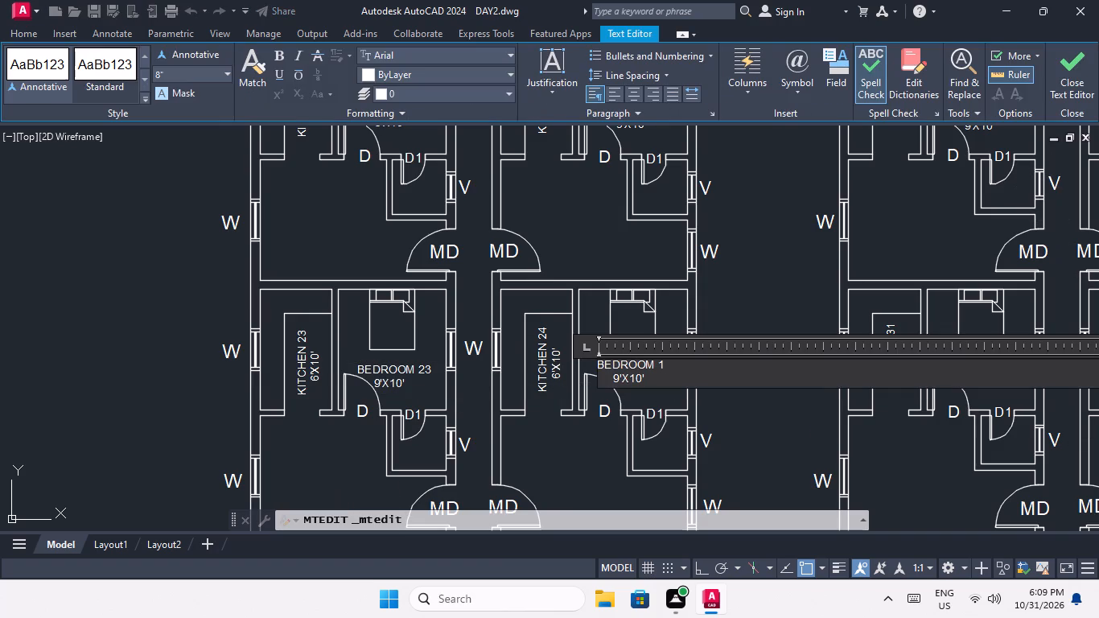
key(BackSpace)
text(24)
click(589, 416)
In the top row of the middle floor plan, renumber the bedroom label beside Kitchen 25 as BEDROOM 25.
scroll(570, 363, down, 3)
middle_drag(563, 389, 469, 437)
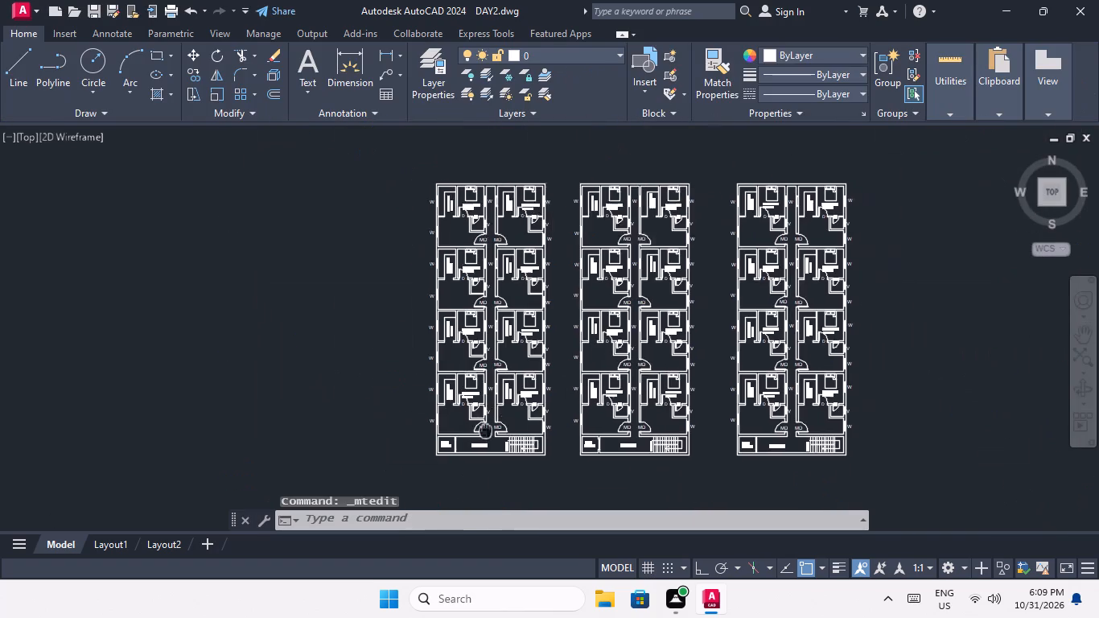
middle_drag(469, 437, 451, 439)
scroll(508, 398, up, 2)
middle_drag(489, 417, 400, 435)
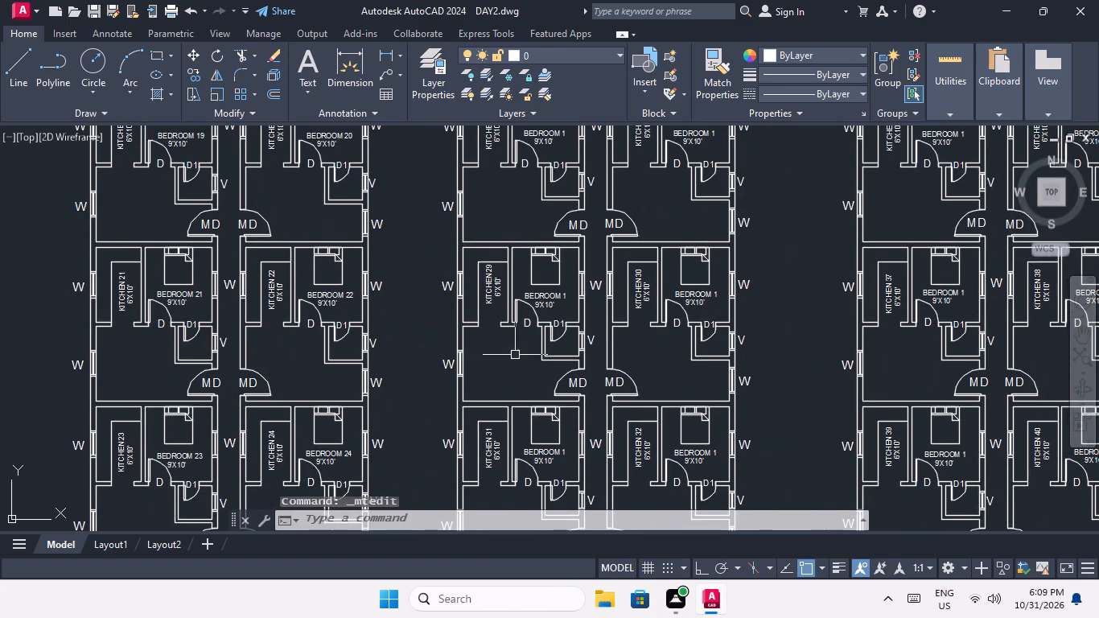
middle_drag(536, 310, 405, 433)
middle_drag(418, 295, 365, 467)
scroll(368, 282, up, 3)
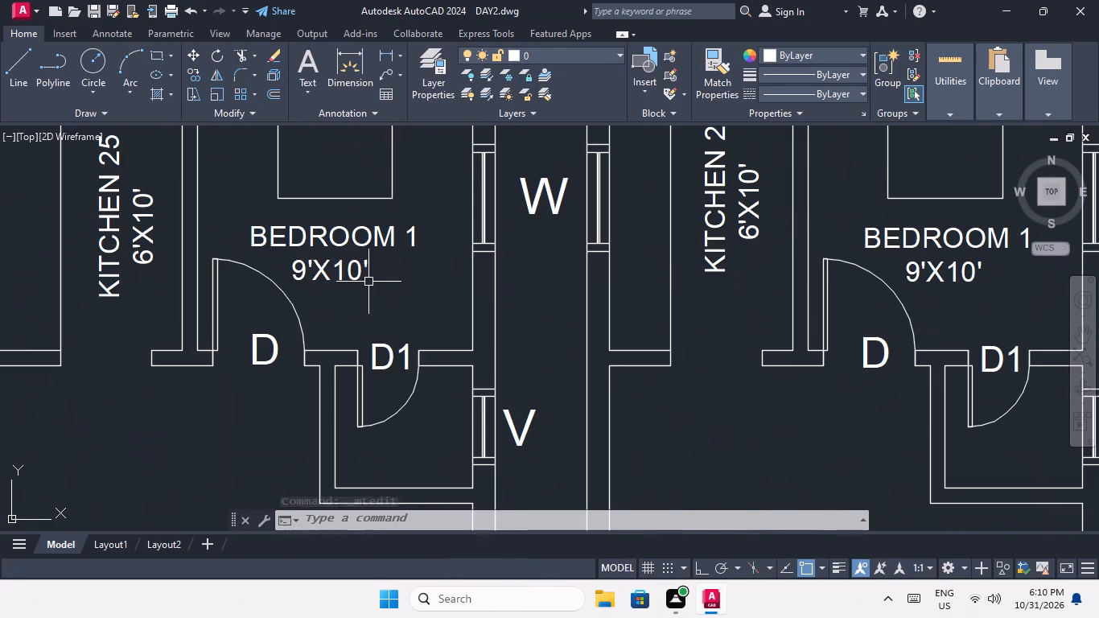
double_click(371, 239)
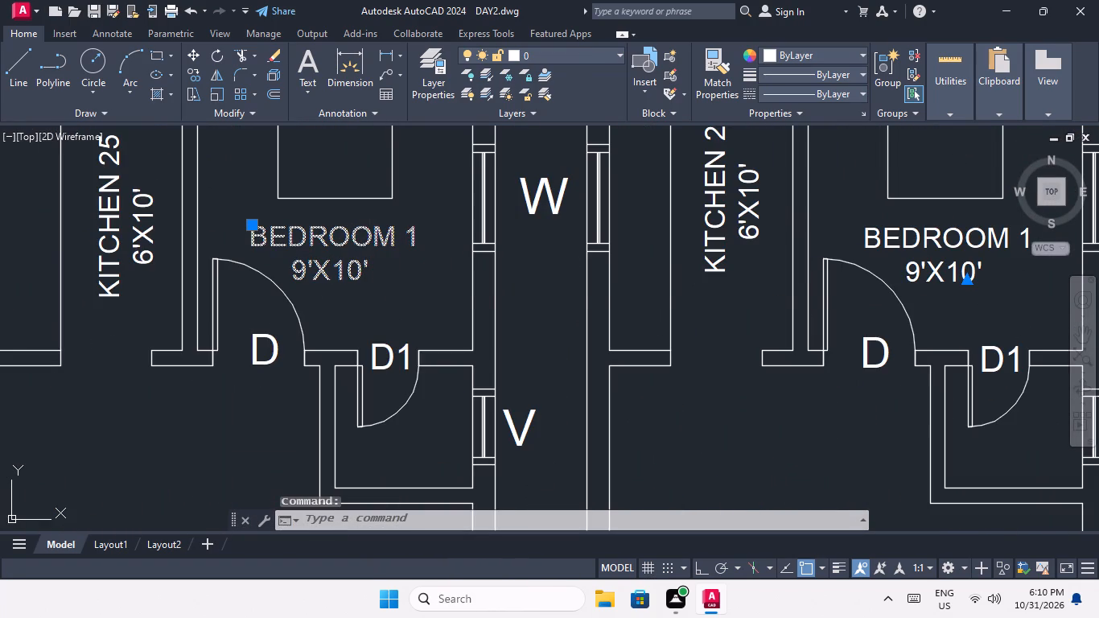
click(432, 237)
key(BackSpace)
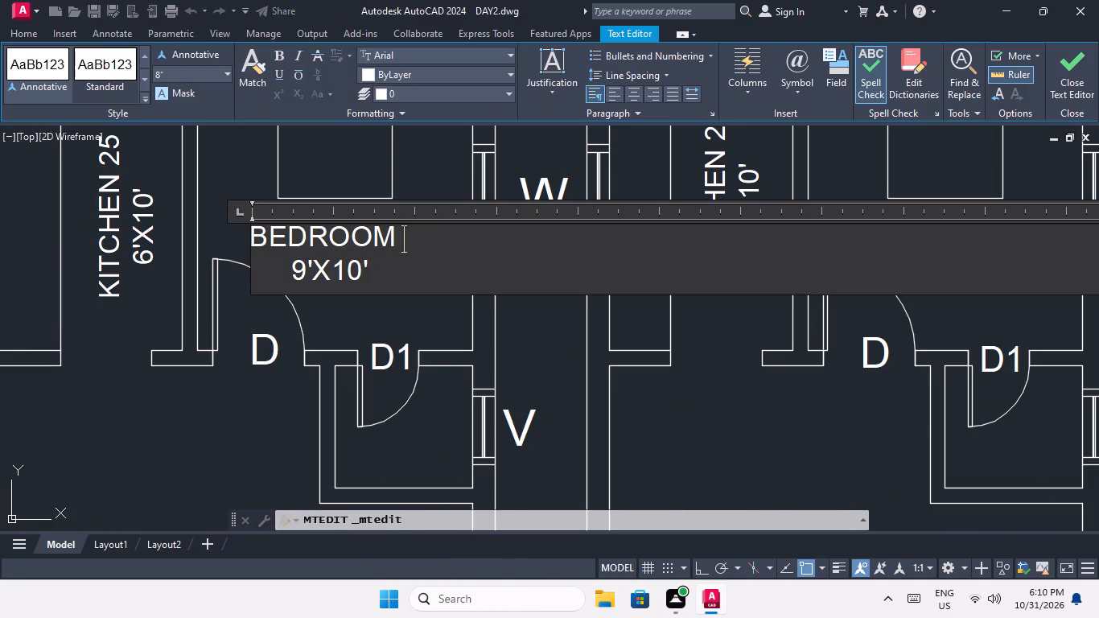
key(2)
text(58)
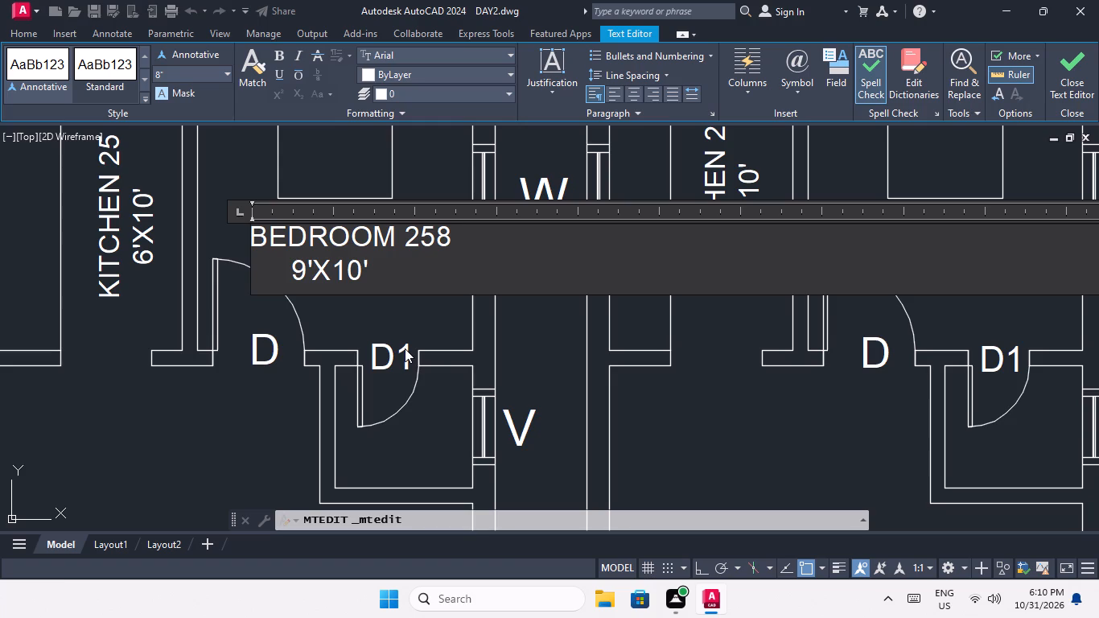
key(BackSpace)
click(414, 323)
Change the bedroom label in the Kitchen 26 flat to BEDROOM 26.
scroll(434, 287, down, 2)
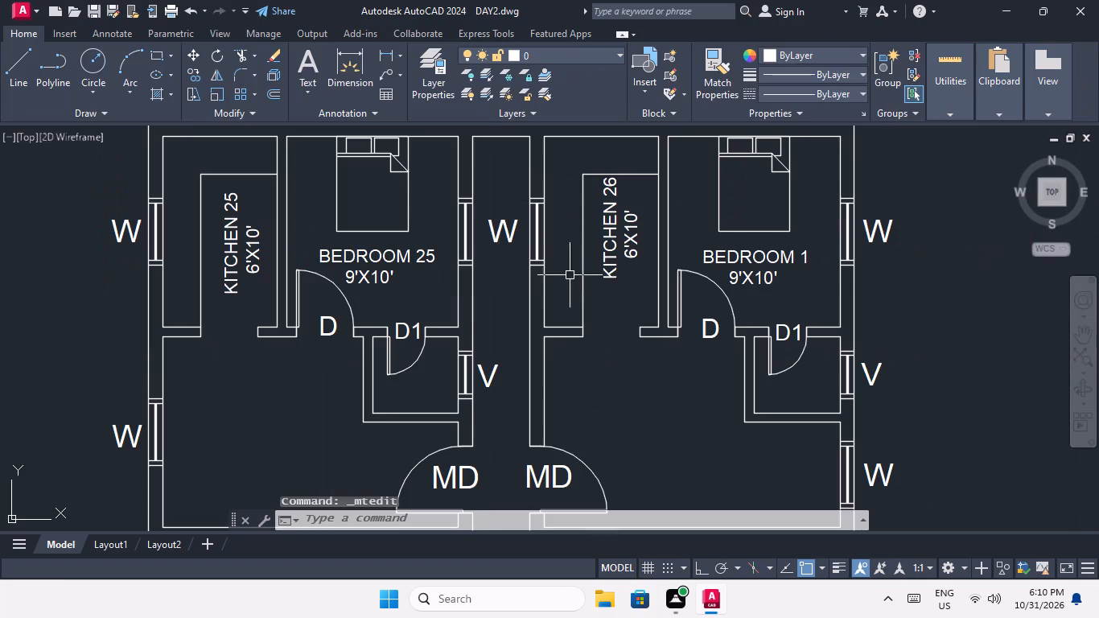
double_click(781, 257)
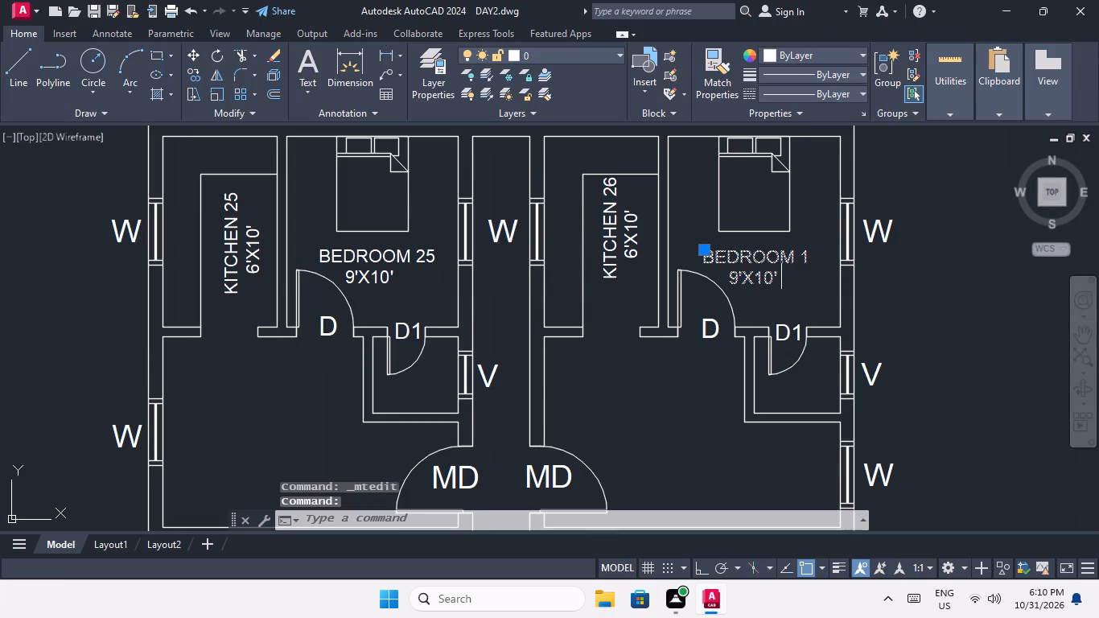
click(810, 261)
key(BackSpace)
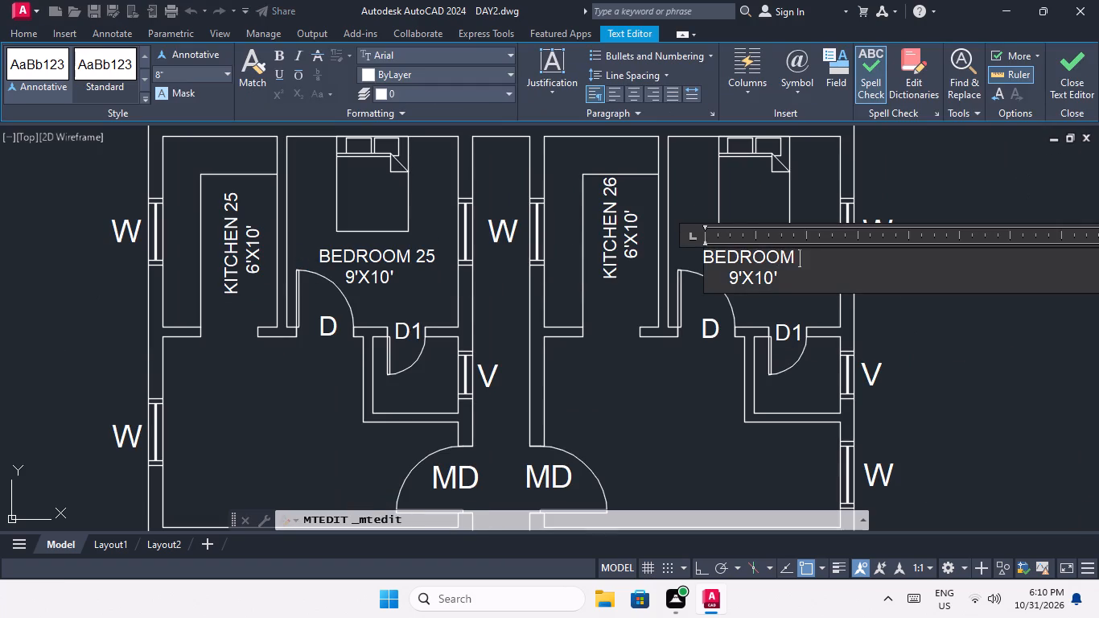
key(2)
key(6)
click(688, 398)
In the second row of the middle floor plan, renumber the bedroom label beside Kitchen 27 as BEDROOM 27.
scroll(681, 364, down, 4)
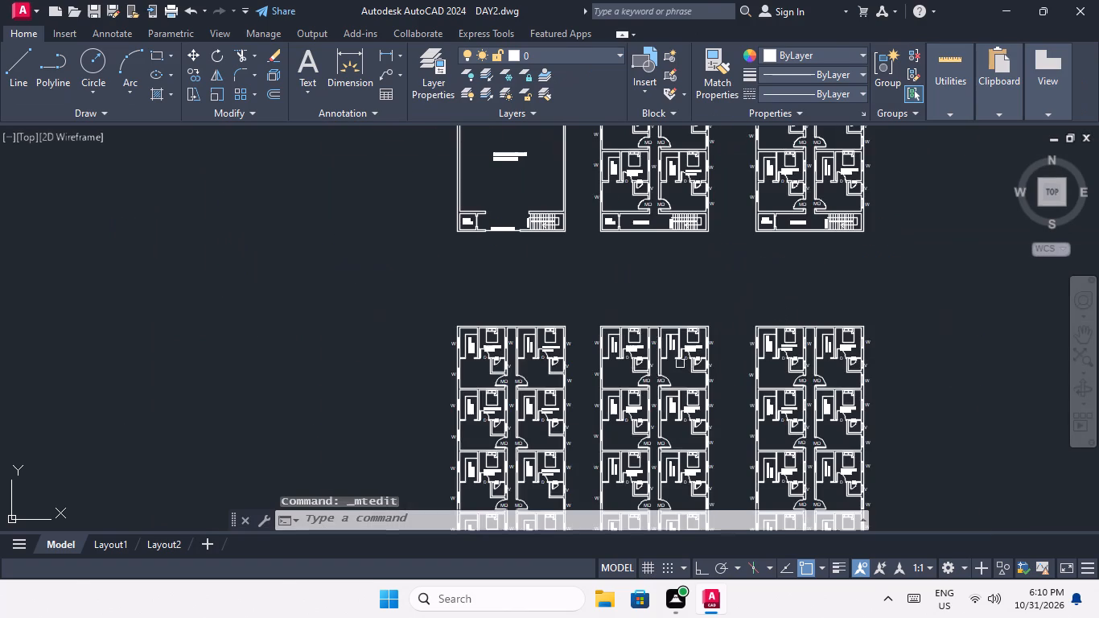
middle_drag(660, 372, 510, 247)
scroll(488, 286, up, 6)
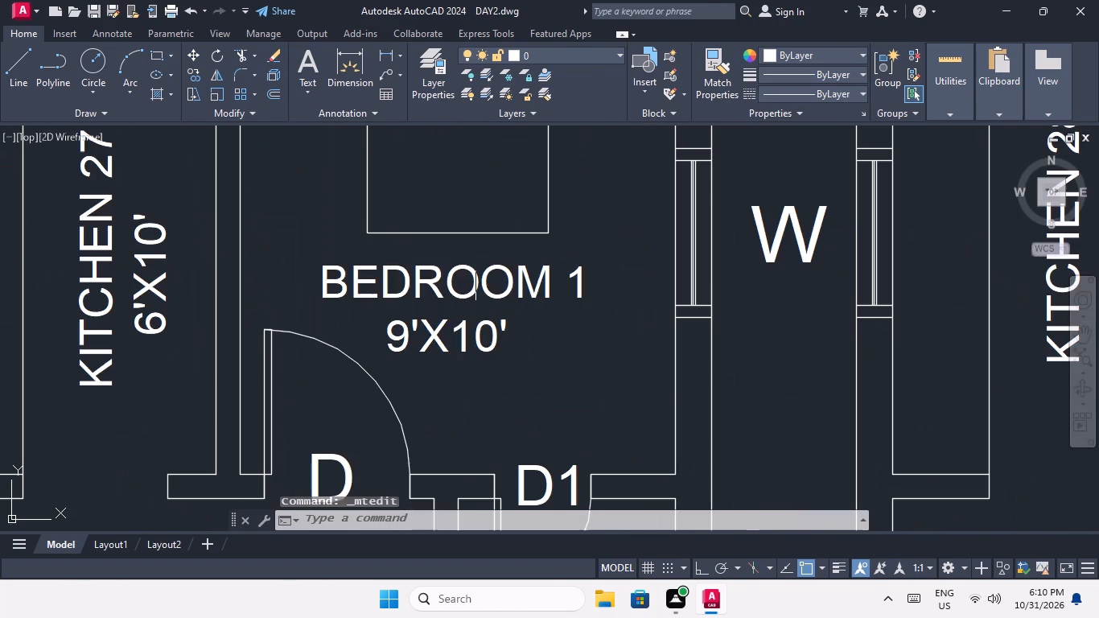
double_click(491, 285)
click(600, 290)
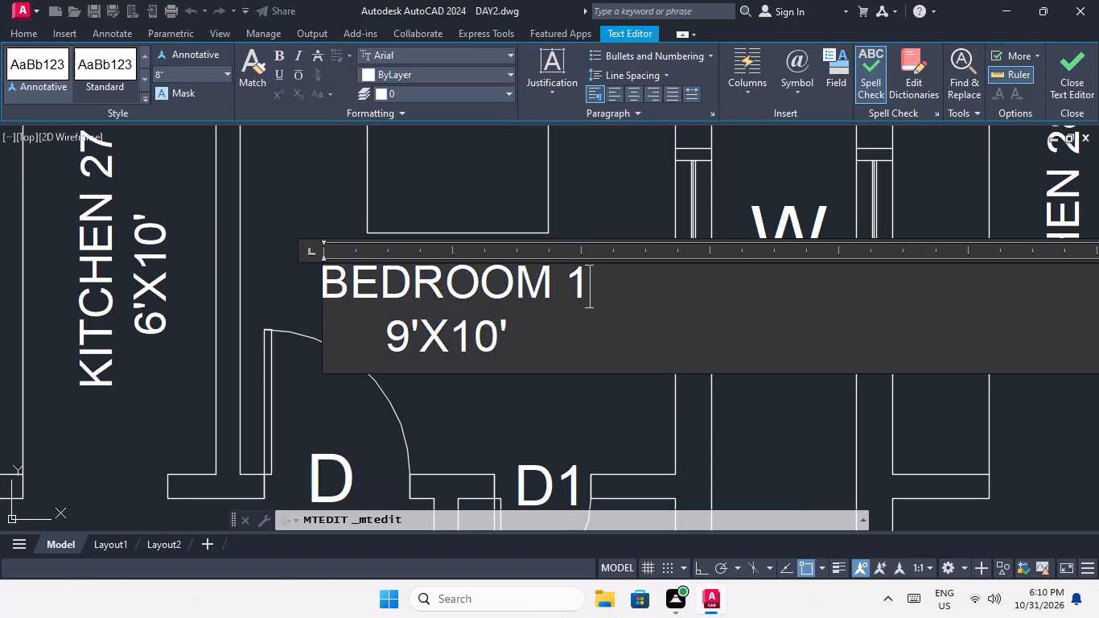
key(BackSpace)
text(27)
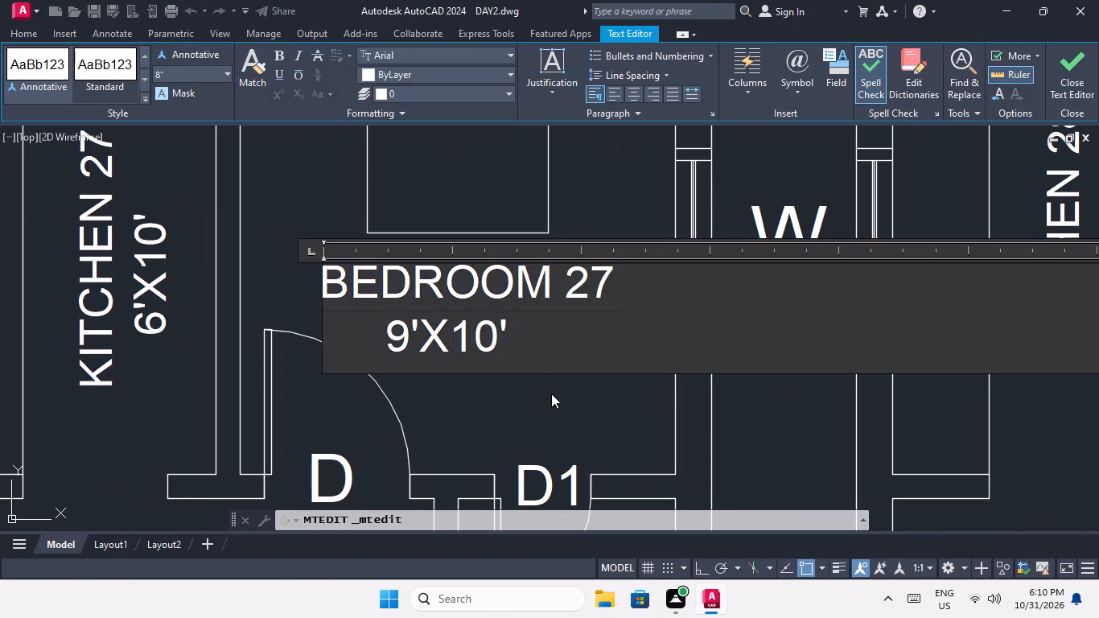
click(551, 394)
Change the bedroom label in the Kitchen 28 flat to BEDROOM 28.
scroll(558, 332, down, 3)
middle_drag(533, 337, 368, 345)
scroll(612, 322, up, 2)
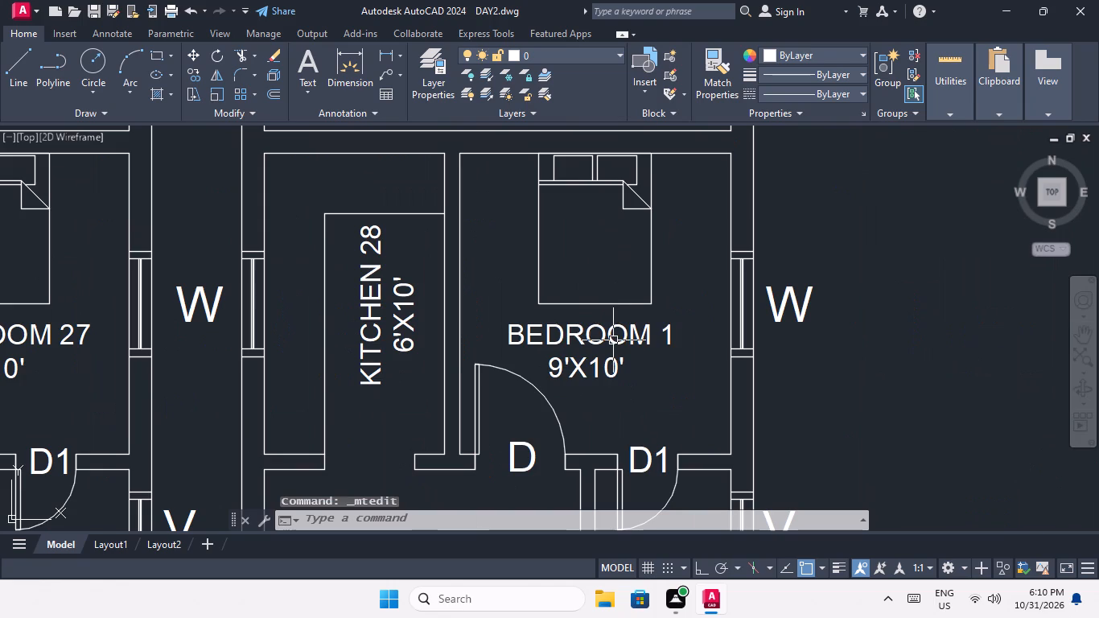
double_click(613, 340)
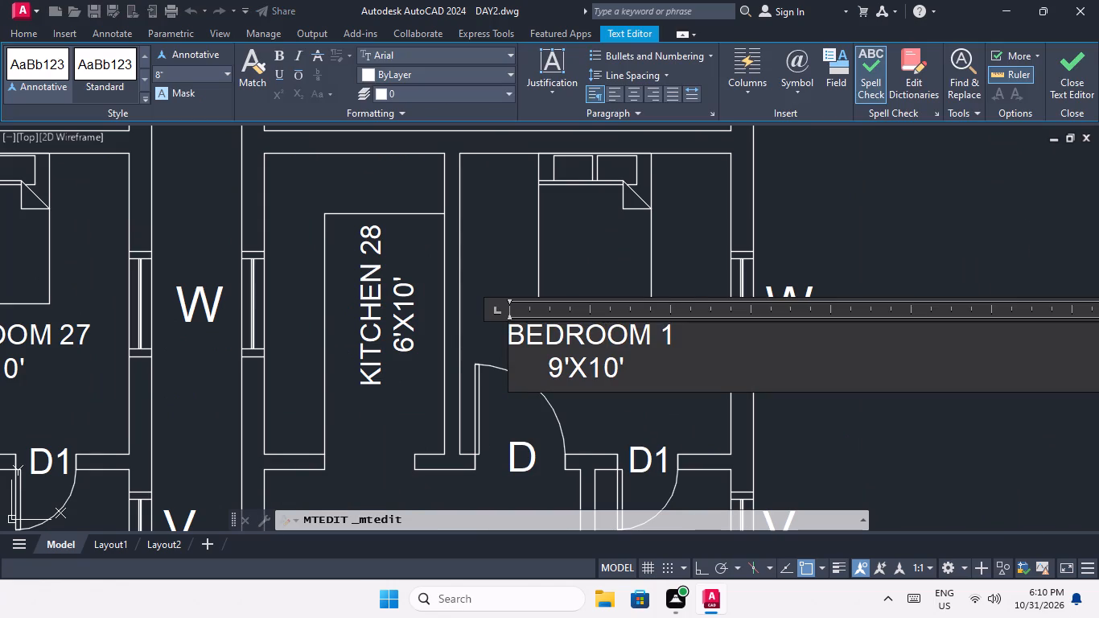
click(695, 340)
key(BackSpace)
text(28)
click(664, 396)
In the third row of the middle floor plan, renumber the bedroom label beside Kitchen 29 as BEDROOM 29.
scroll(644, 328, down, 3)
middle_drag(597, 365, 594, 337)
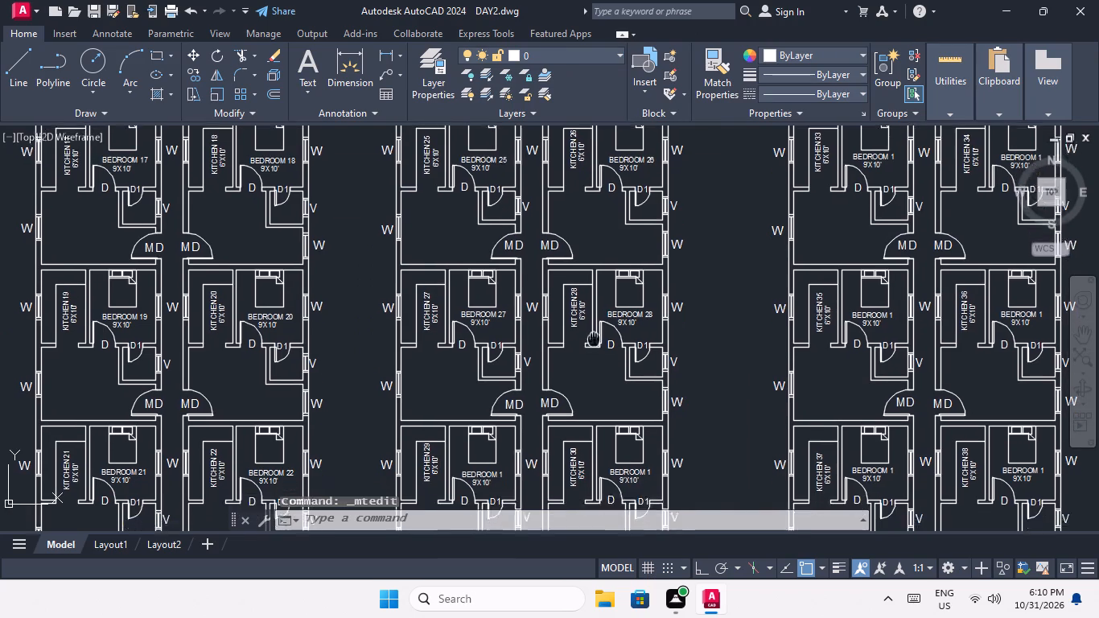
middle_drag(594, 337, 594, 328)
middle_drag(533, 388, 530, 320)
scroll(487, 400, up, 2)
double_click(493, 366)
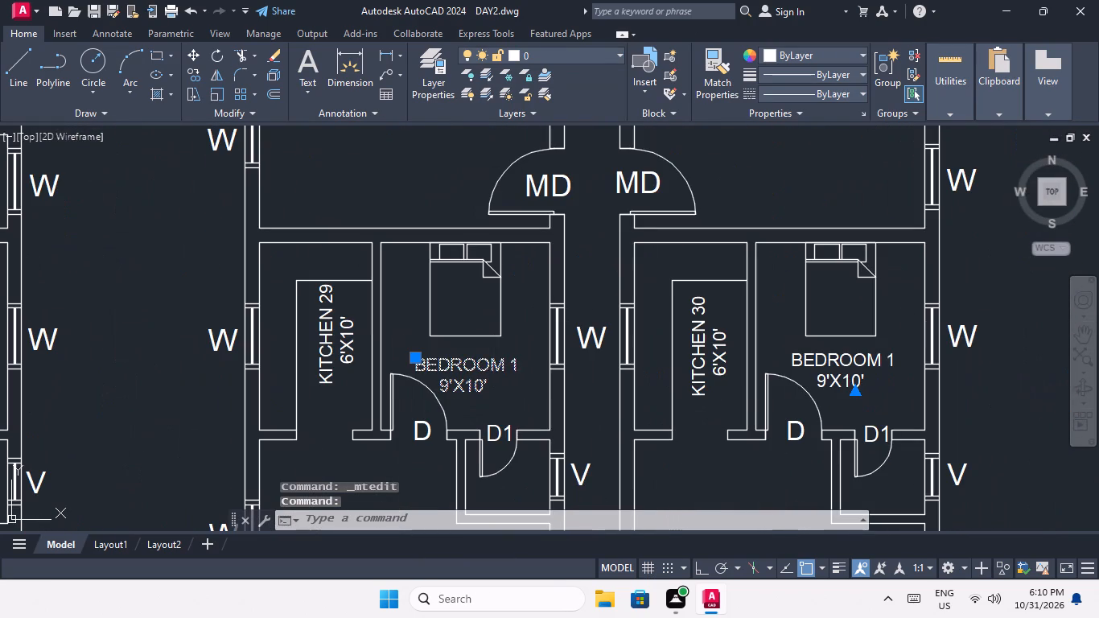
click(524, 367)
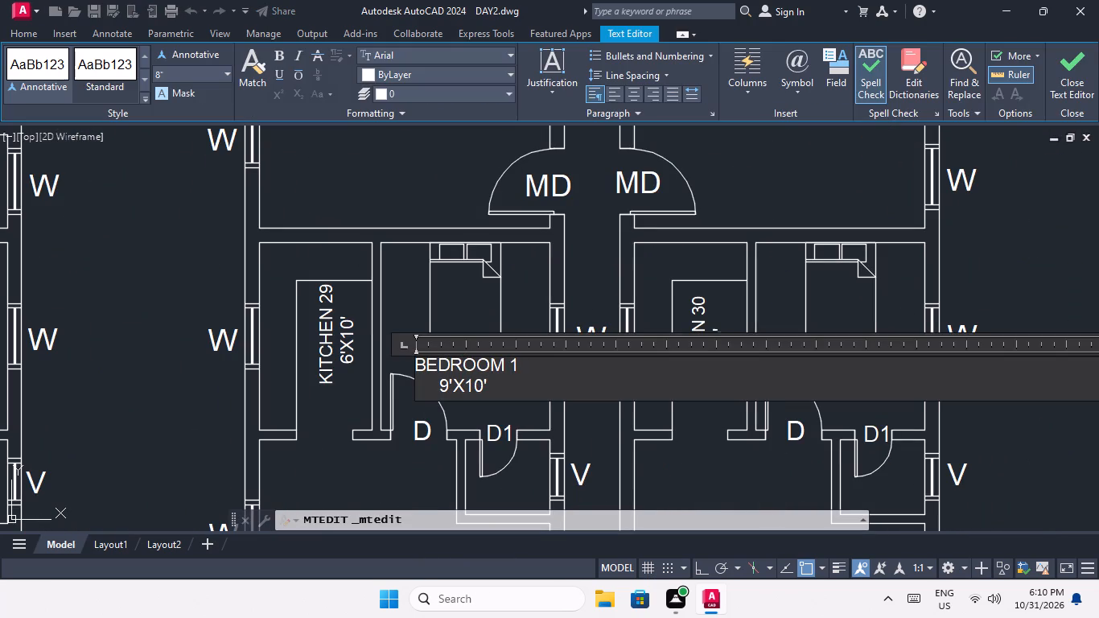
key(BackSpace)
text(29)
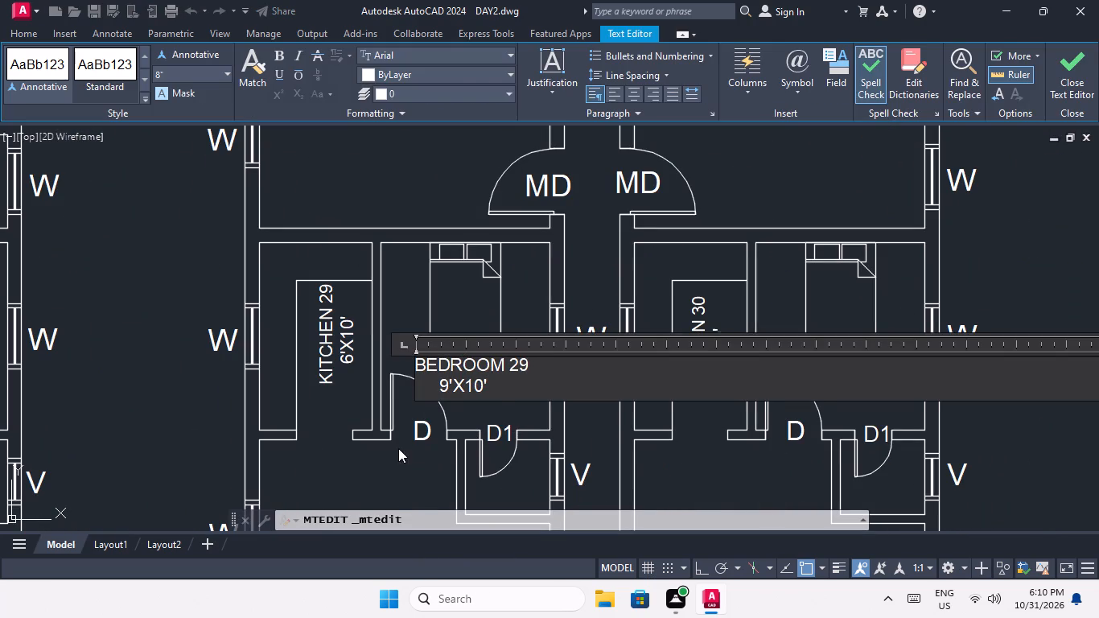
click(398, 448)
Change the bedroom label in the Kitchen 30 flat to BEDROOM 30.
double_click(855, 363)
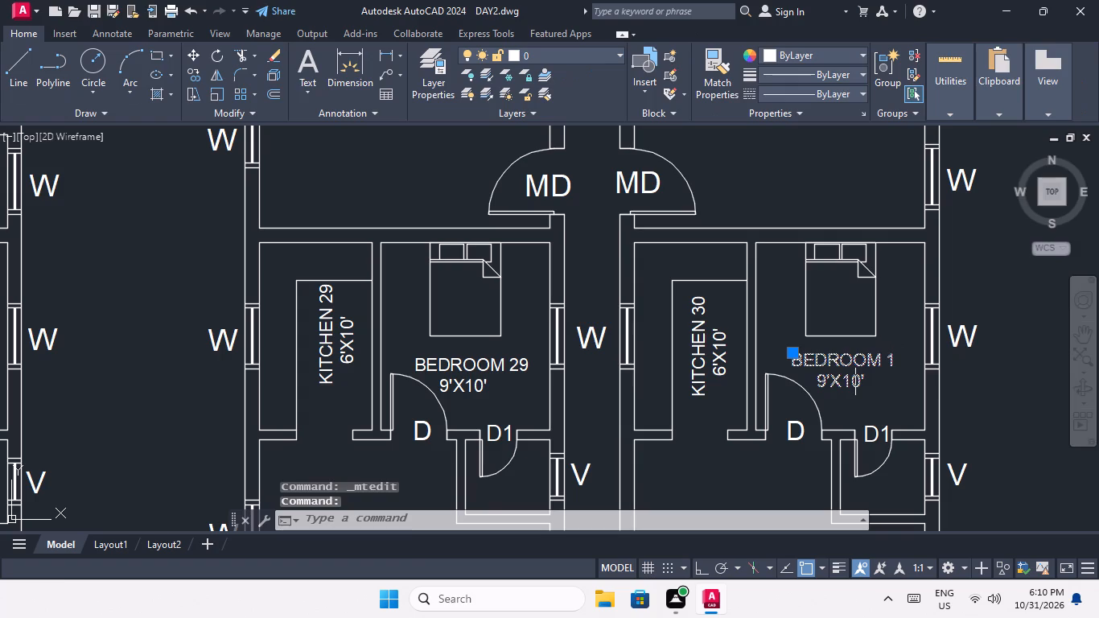
click(893, 362)
key(BackSpace)
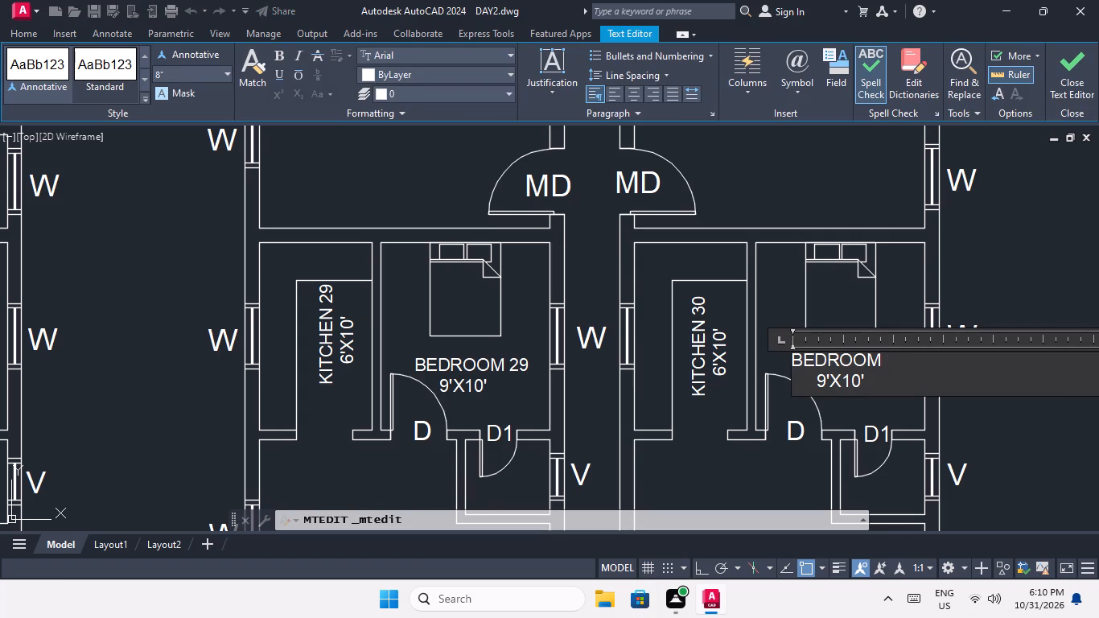
text(30)
click(784, 445)
In the bottom row of the middle floor plan, renumber the bedroom label beside Kitchen 31 as BEDROOM 31.
scroll(771, 376, down, 2)
middle_drag(746, 364, 699, 321)
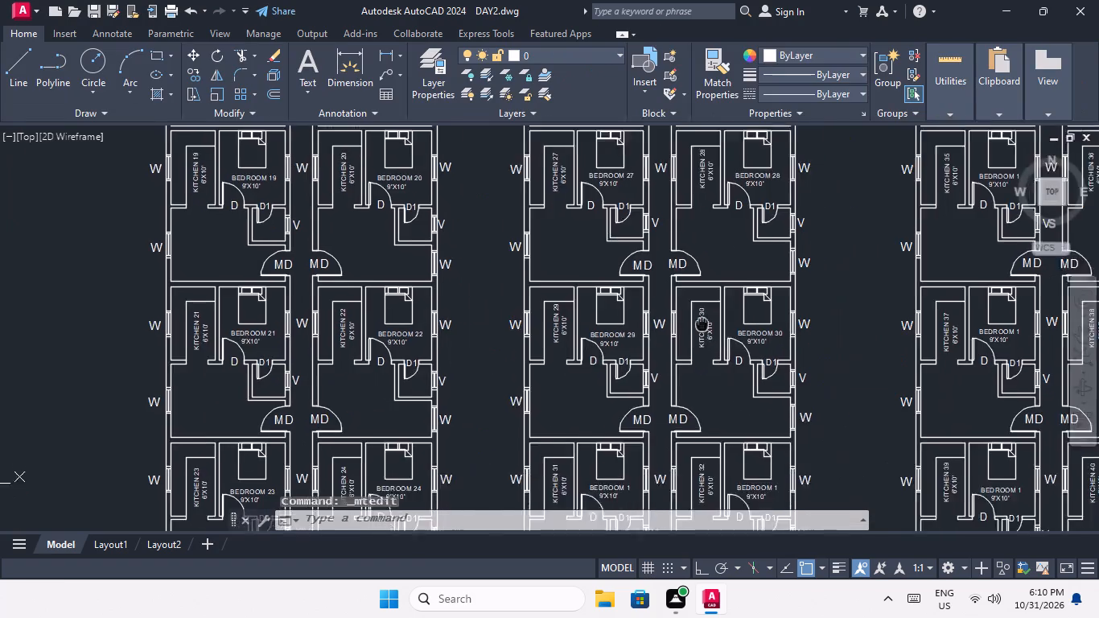
middle_drag(699, 321, 681, 276)
middle_drag(657, 362, 578, 233)
scroll(515, 315, up, 3)
double_click(522, 290)
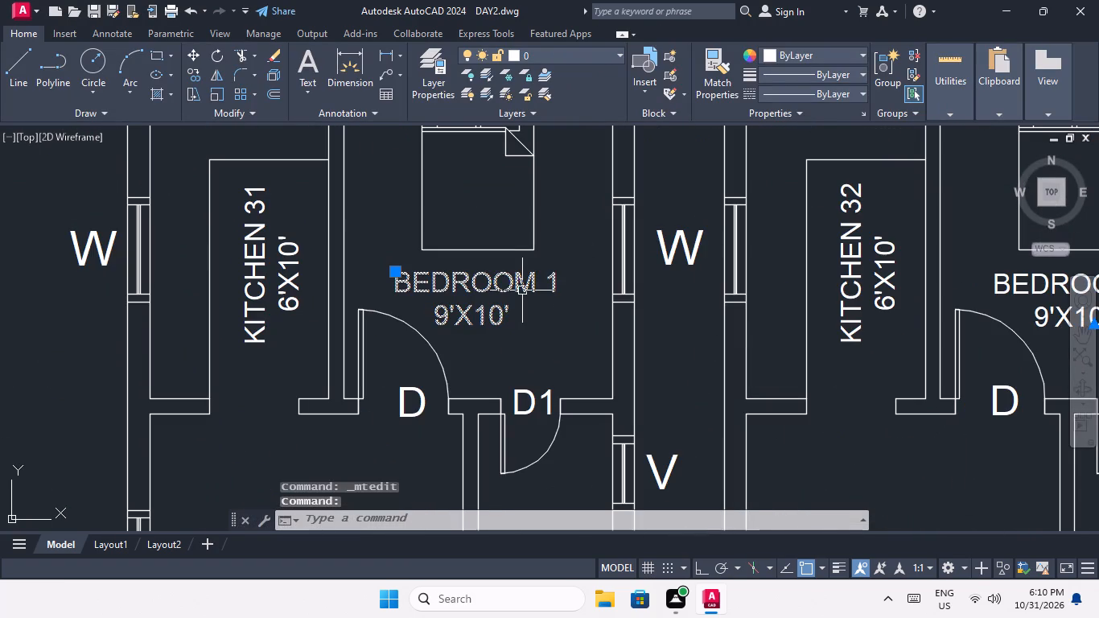
click(548, 289)
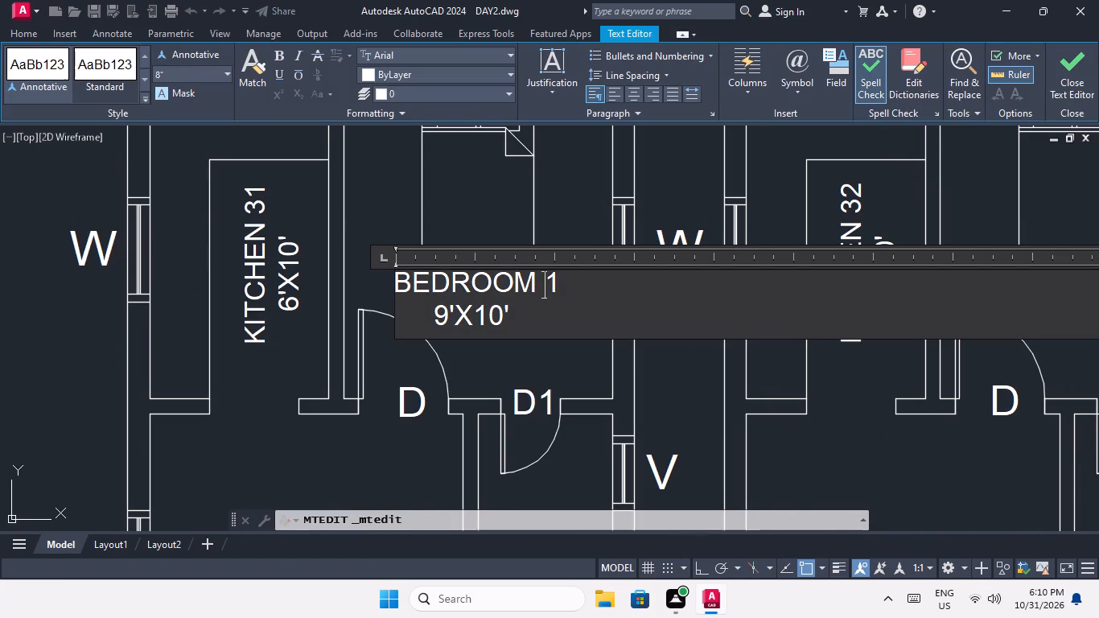
key(3)
click(561, 363)
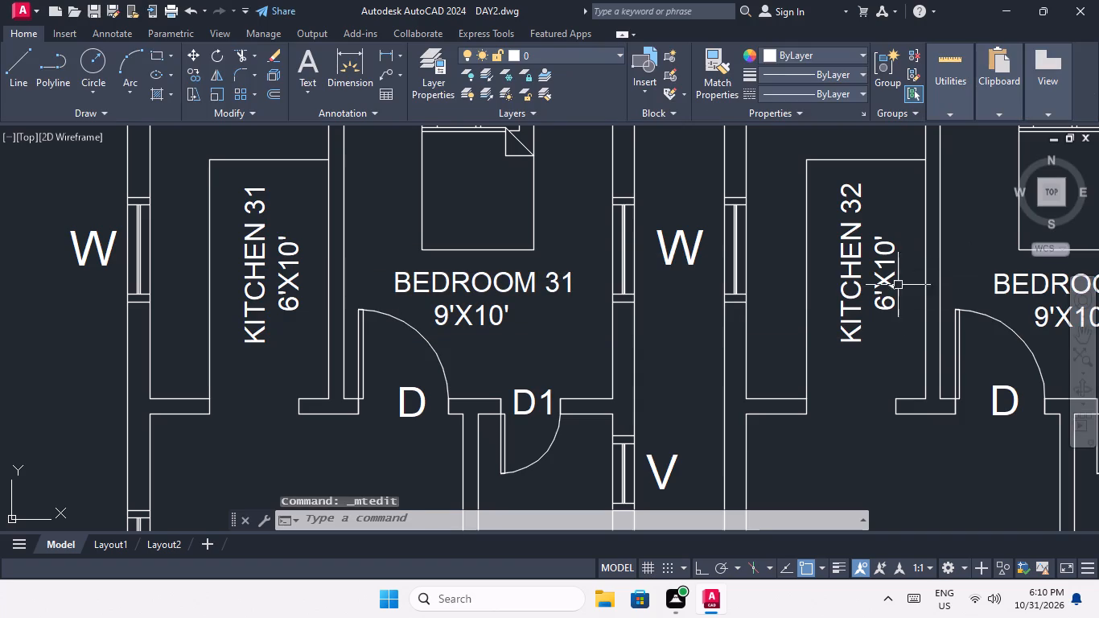
Change the bedroom label in the Kitchen 32 flat to BEDROOM 32.
middle_drag(893, 309, 505, 336)
double_click(707, 314)
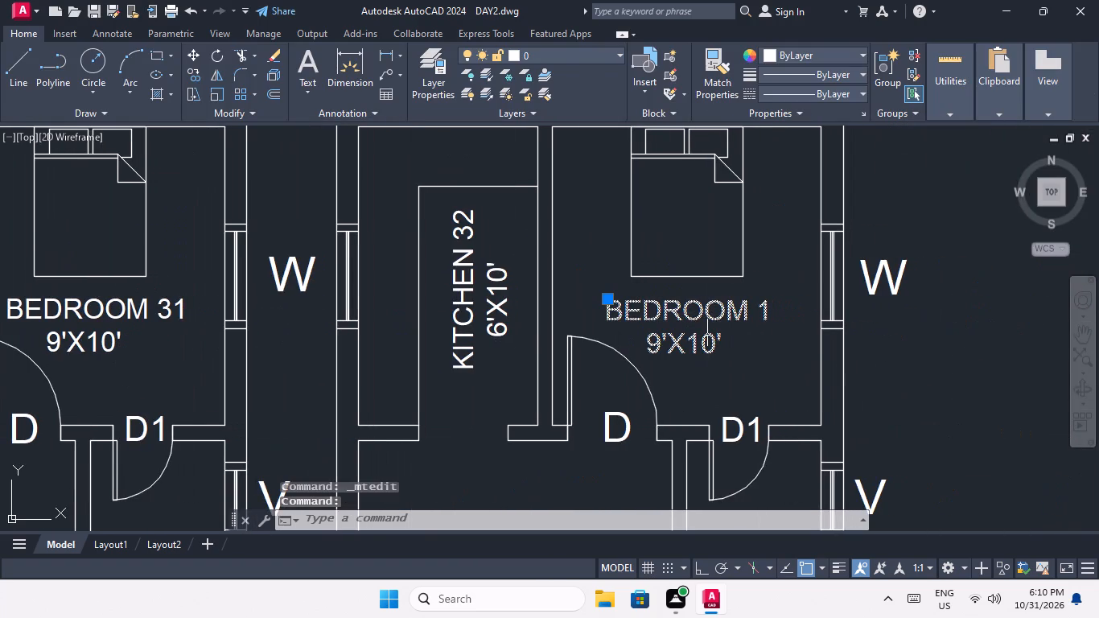
click(782, 310)
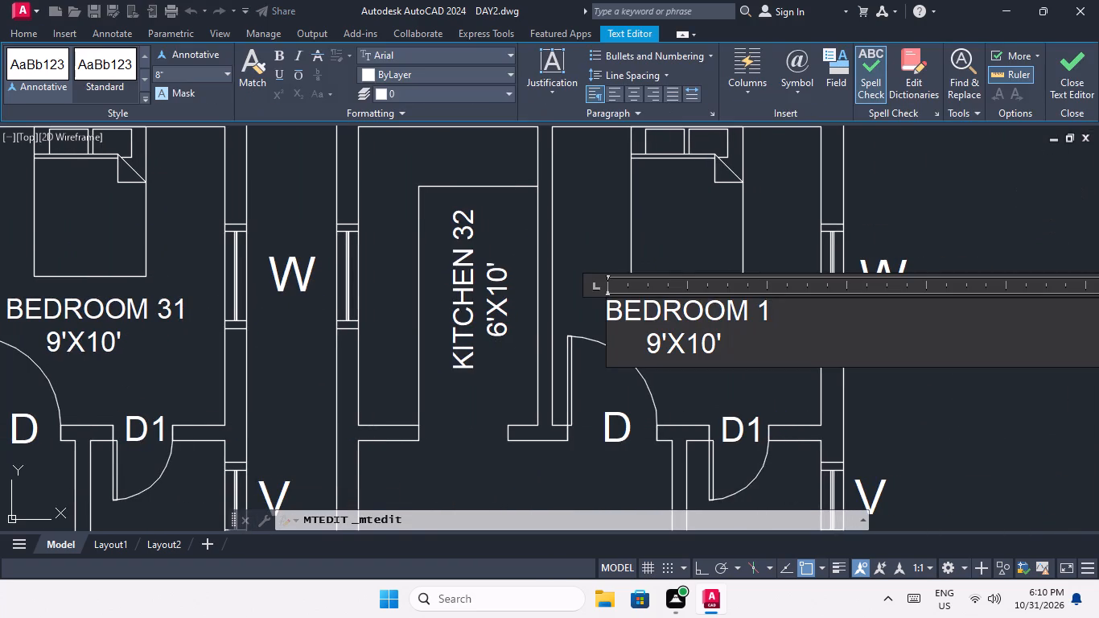
key(BackSpace)
text(32)
click(751, 369)
scroll(770, 286, down, 2)
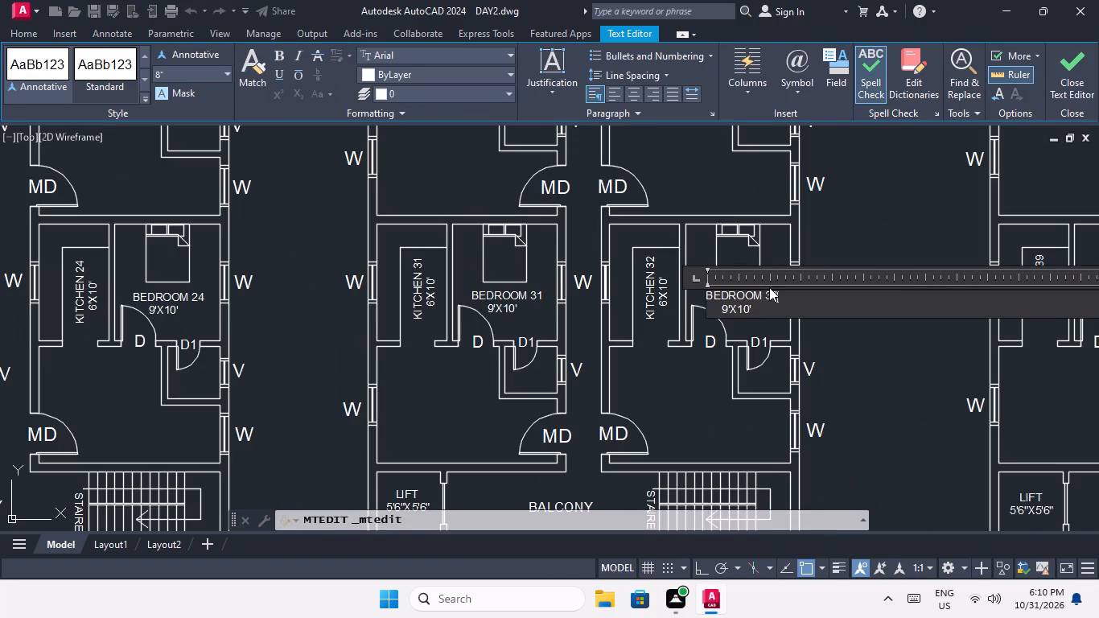
click(819, 334)
In the top row of the last floor plan, change the bedroom label beside Kitchen 33 to "BEDROOM 33.", including the trailing period.
middle_drag(833, 323, 523, 396)
scroll(825, 327, down, 1)
scroll(631, 317, down, 1)
middle_drag(631, 317, 435, 431)
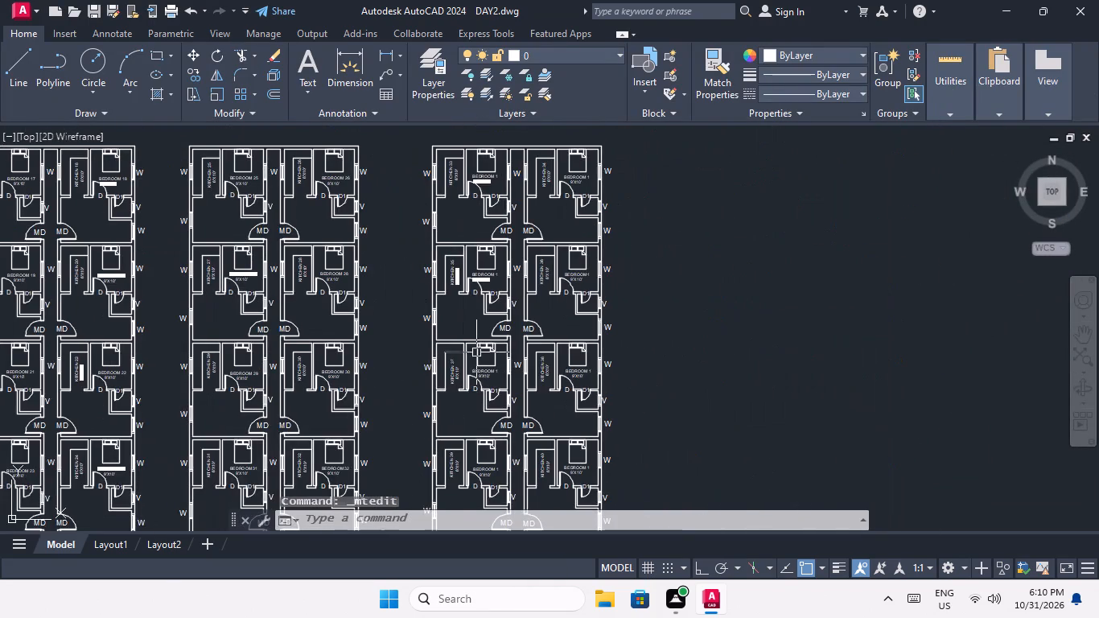
scroll(487, 165, up, 5)
double_click(498, 219)
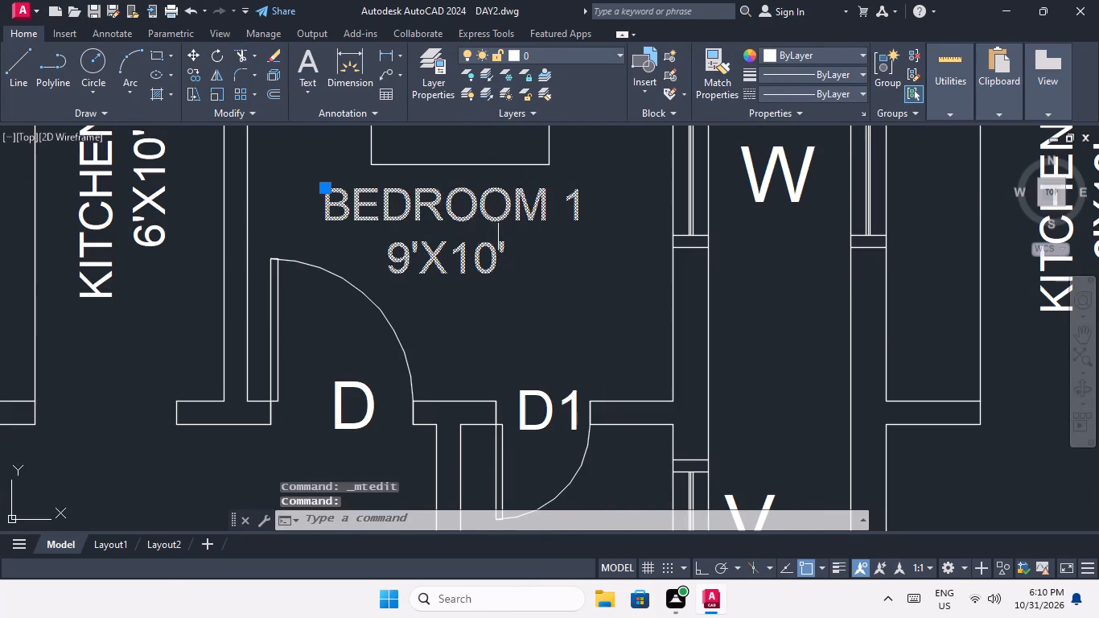
click(587, 208)
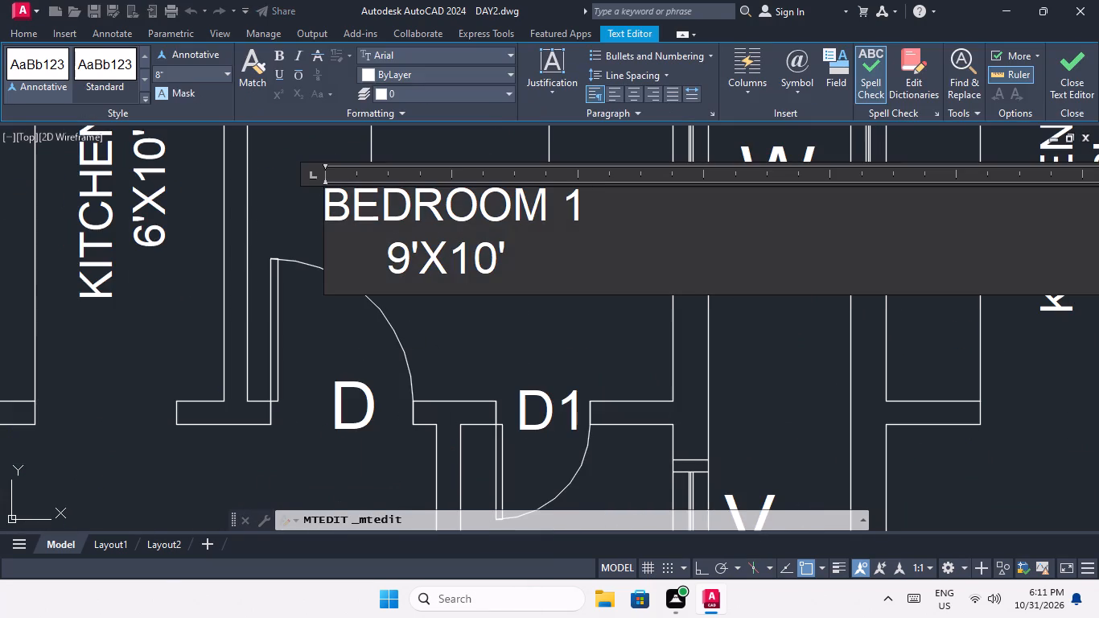
key(BackSpace)
text(33.)
click(562, 321)
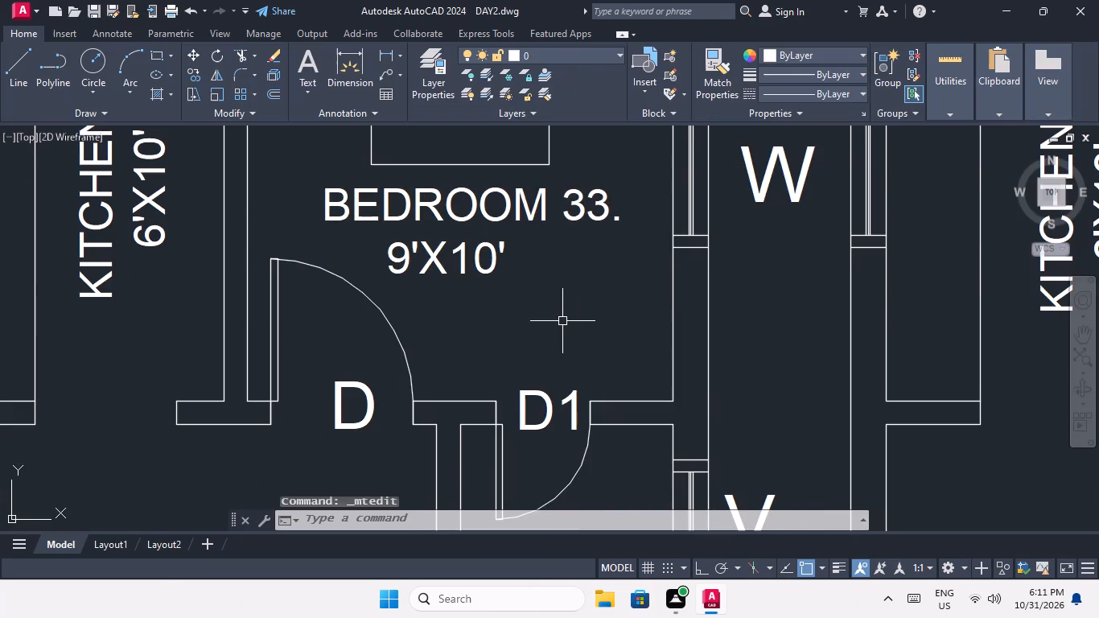
In the top row of the last floor plan, change the bedroom label beside Kitchen 34 to BEDROOM 34.
scroll(574, 303, down, 3)
middle_drag(654, 315, 385, 352)
scroll(491, 324, up, 2)
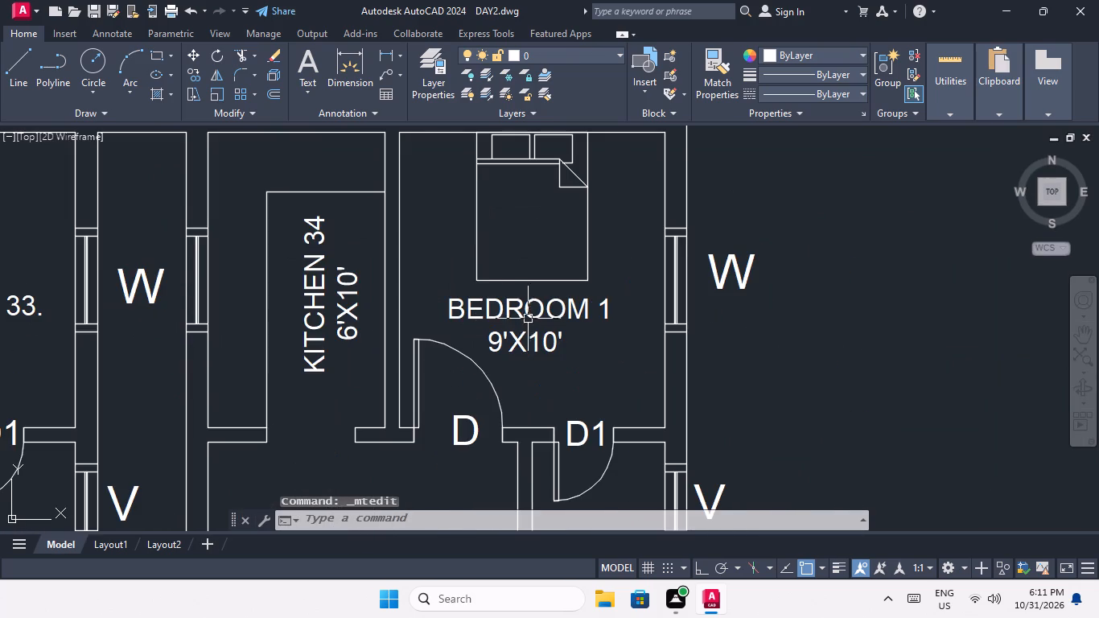
double_click(526, 311)
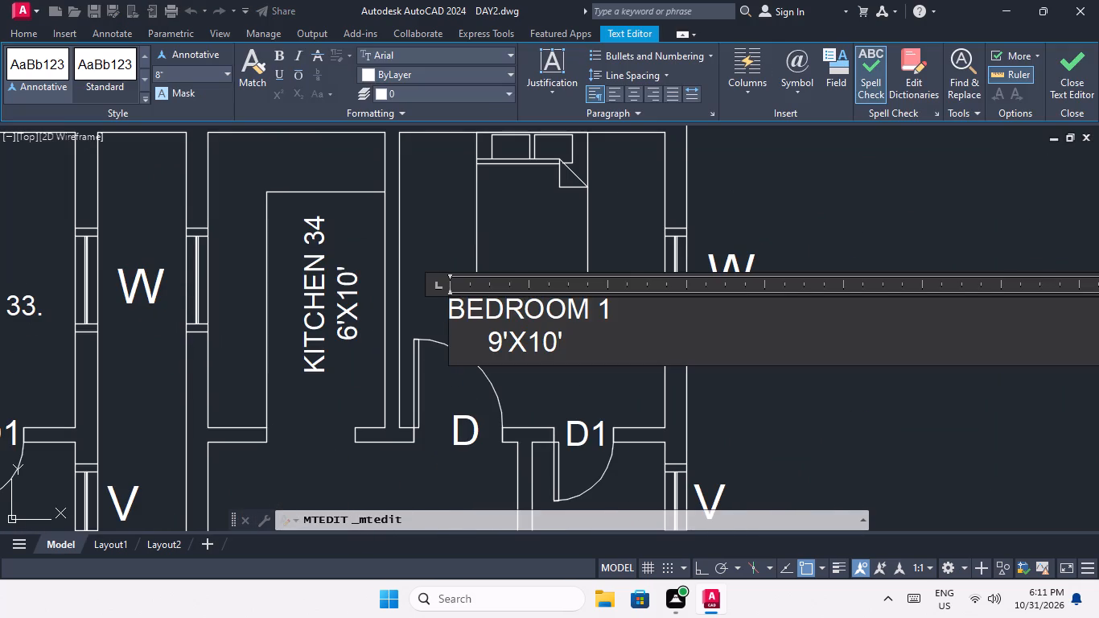
click(612, 315)
key(BackSpace)
text(34)
click(579, 377)
In the second row of the last floor plan, renumber the bedroom label beside Kitchen 35 as BEDROOM 35.
scroll(545, 294, down, 3)
middle_drag(511, 341, 511, 275)
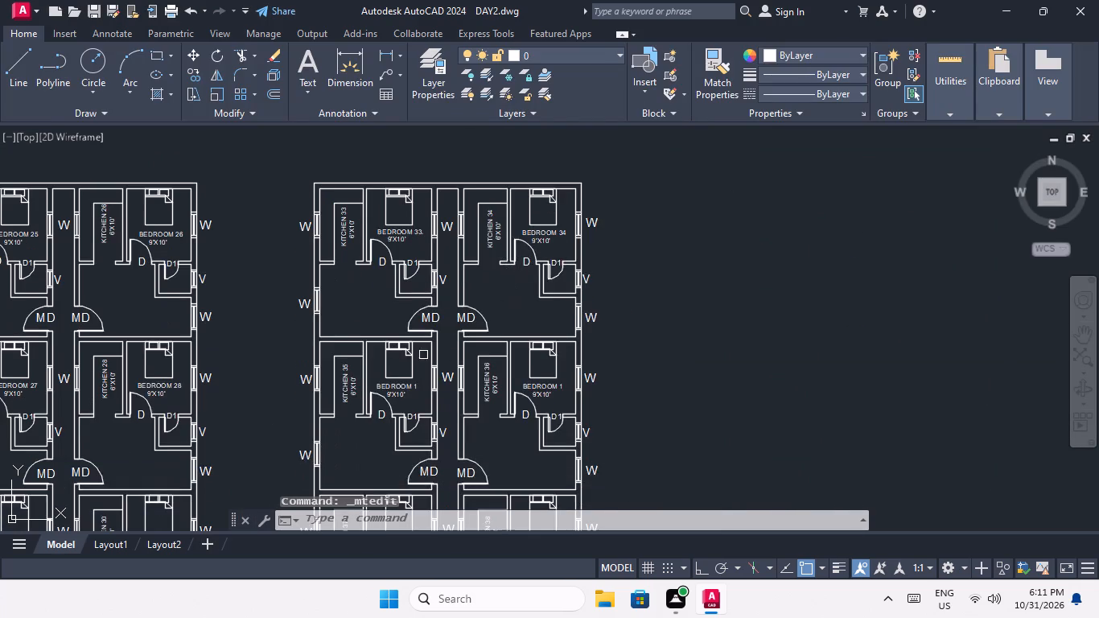
scroll(397, 399, up, 2)
double_click(410, 374)
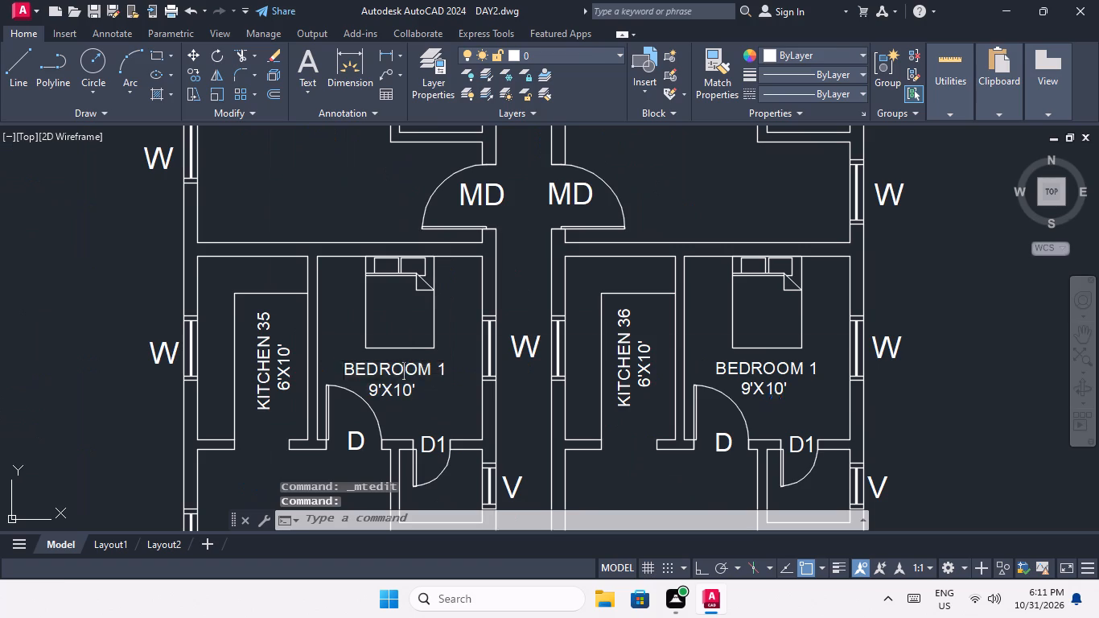
click(454, 375)
key(BackSpace)
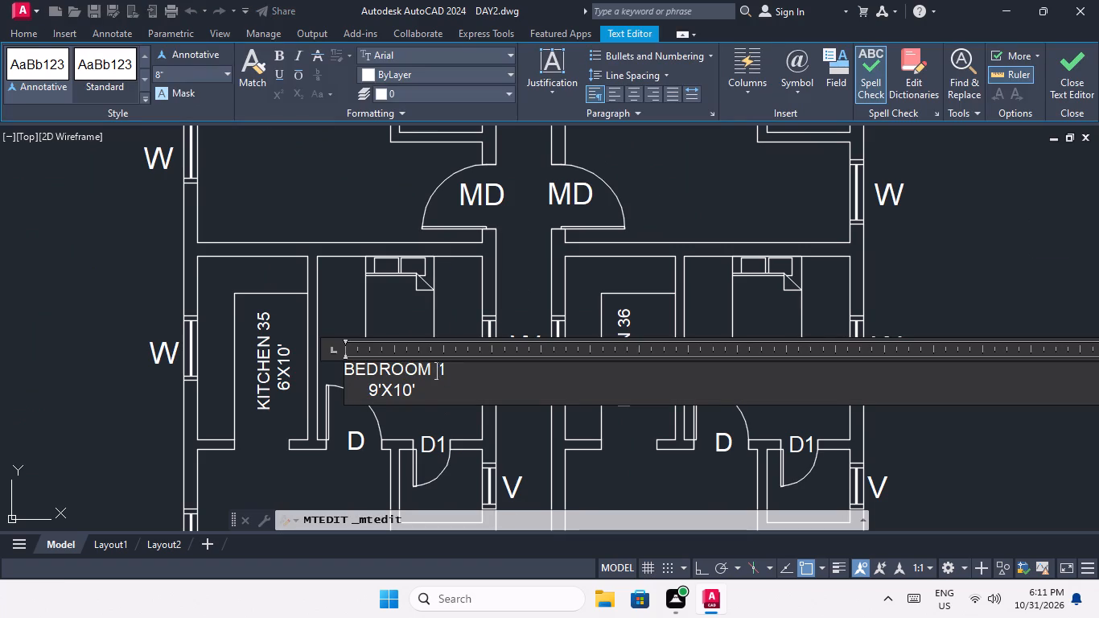
text(35)
click(463, 410)
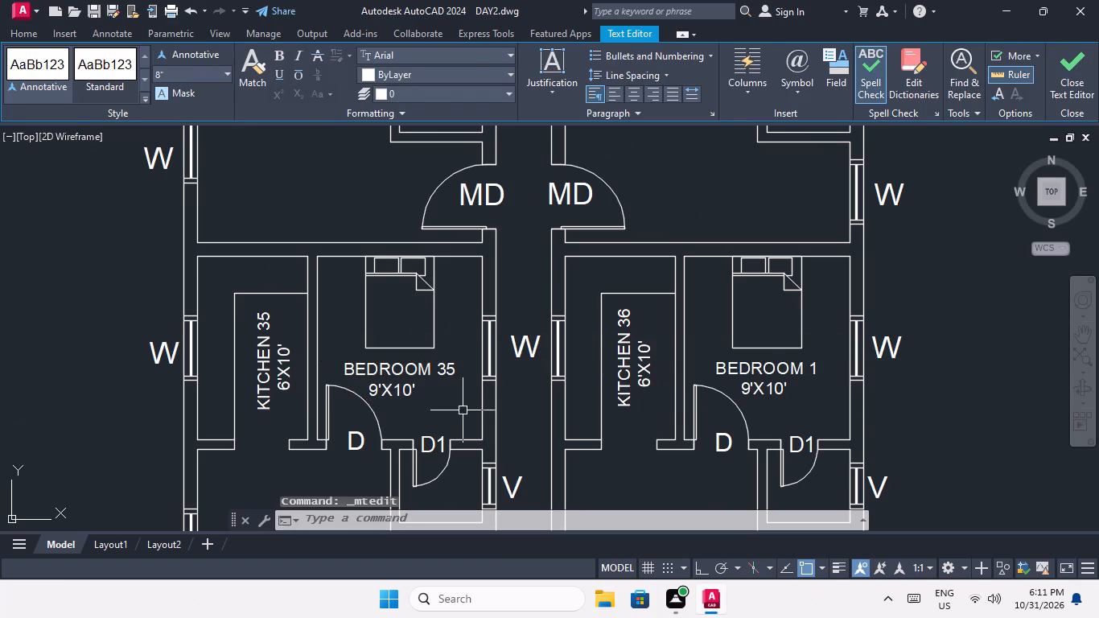
Change the bedroom label in the Kitchen 36 flat to BEDROOM 36.
double_click(762, 369)
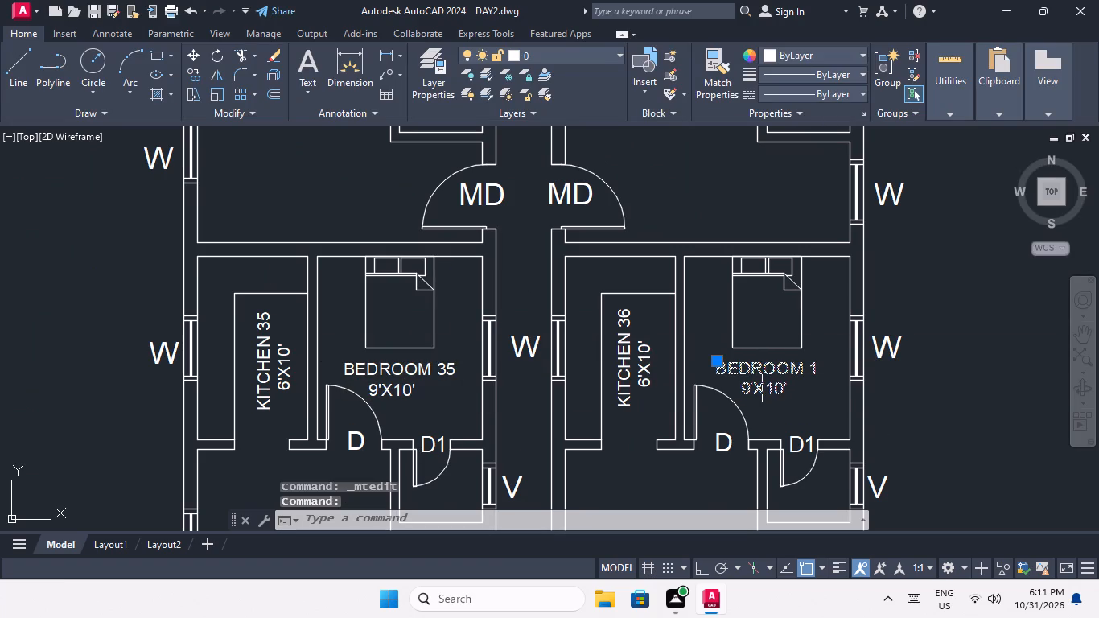
click(825, 372)
key(BackSpace)
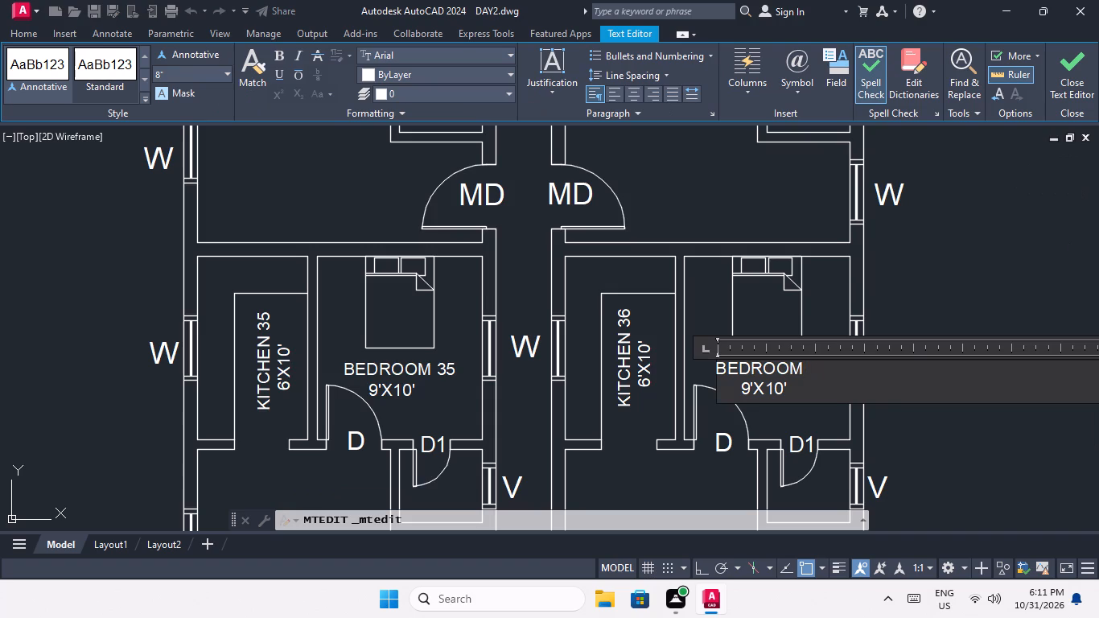
text(36)
click(681, 471)
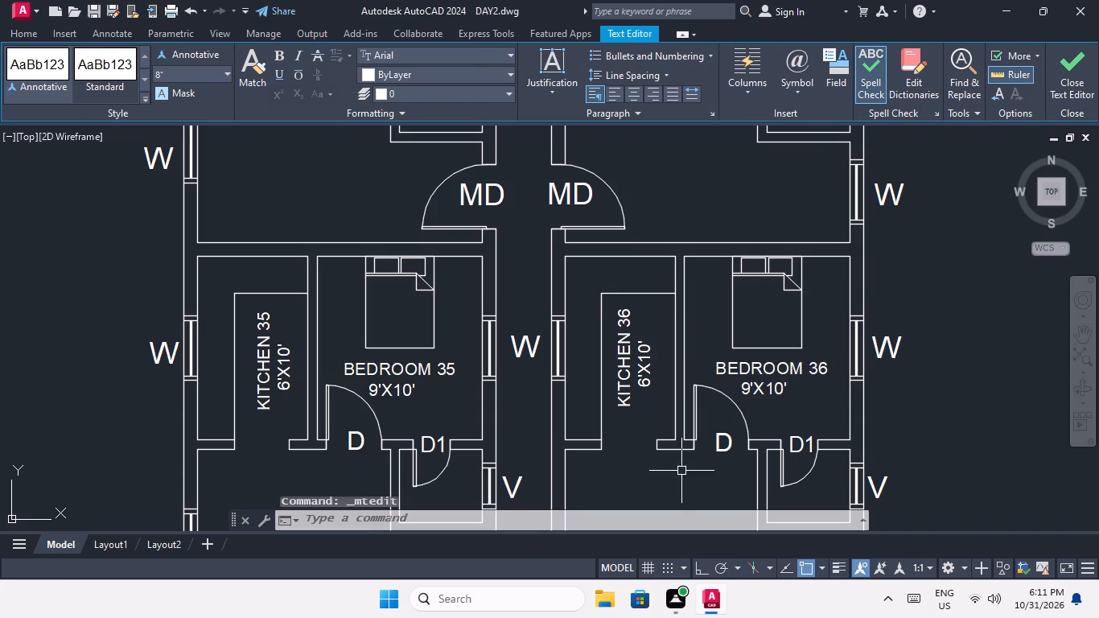
In the third row of the last floor plan, renumber the bedroom label beside Kitchen 37 as BEDROOM 37.
middle_drag(627, 442, 597, 317)
scroll(593, 305, down, 2)
middle_drag(580, 344, 546, 270)
scroll(451, 365, up, 3)
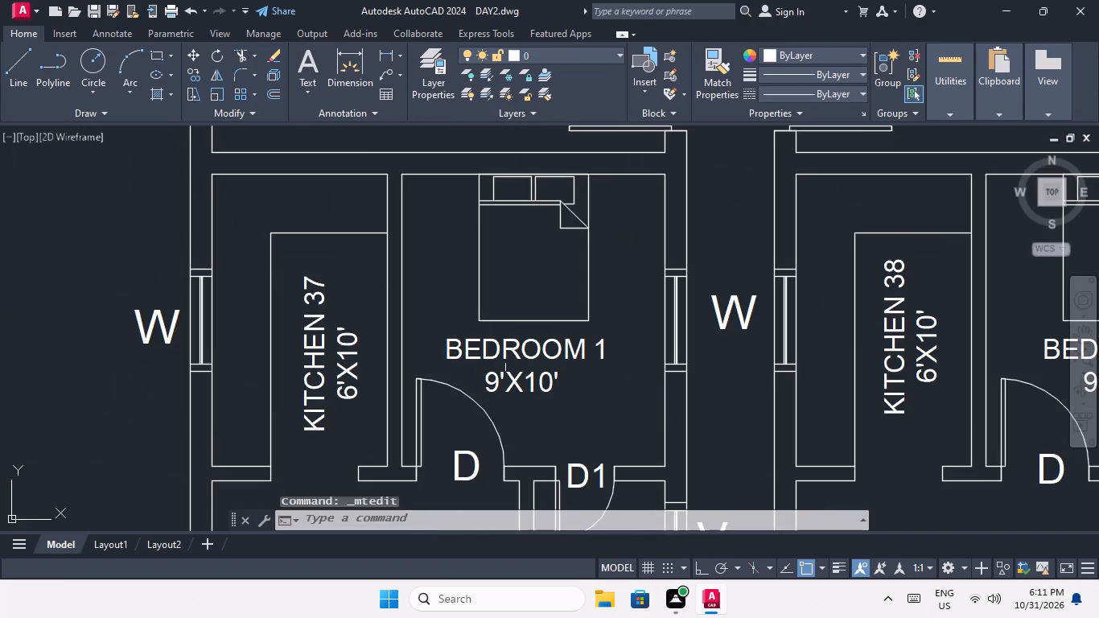
double_click(514, 356)
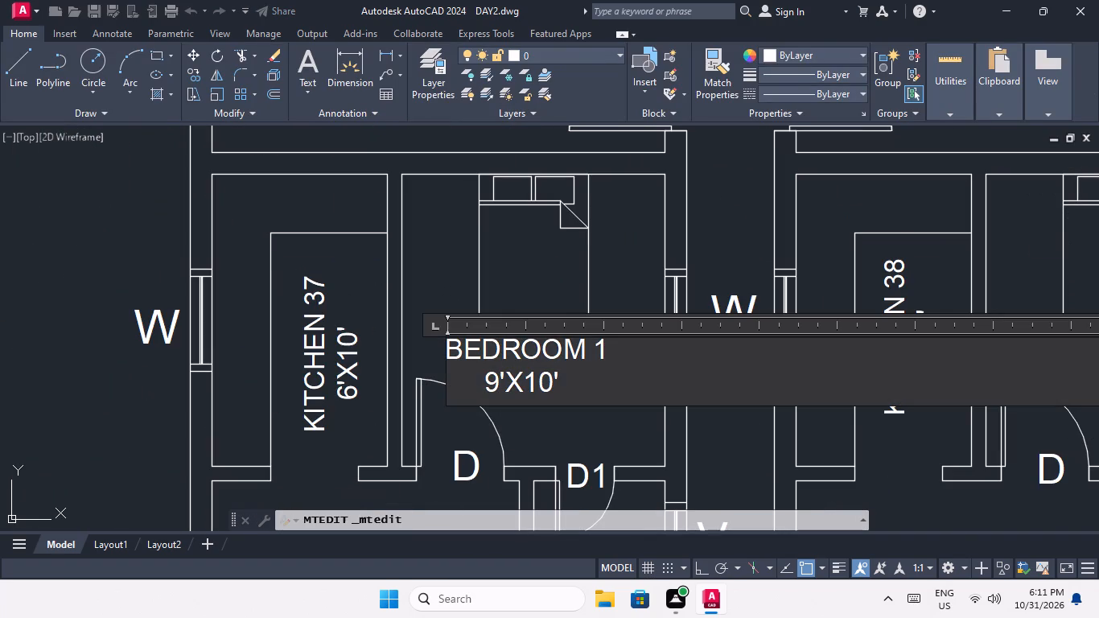
click(621, 350)
key(BackSpace)
text(37)
click(597, 414)
Change the bedroom label in the Kitchen 38 flat to BEDROOM 38.
scroll(596, 357, down, 1)
middle_drag(595, 357, 156, 340)
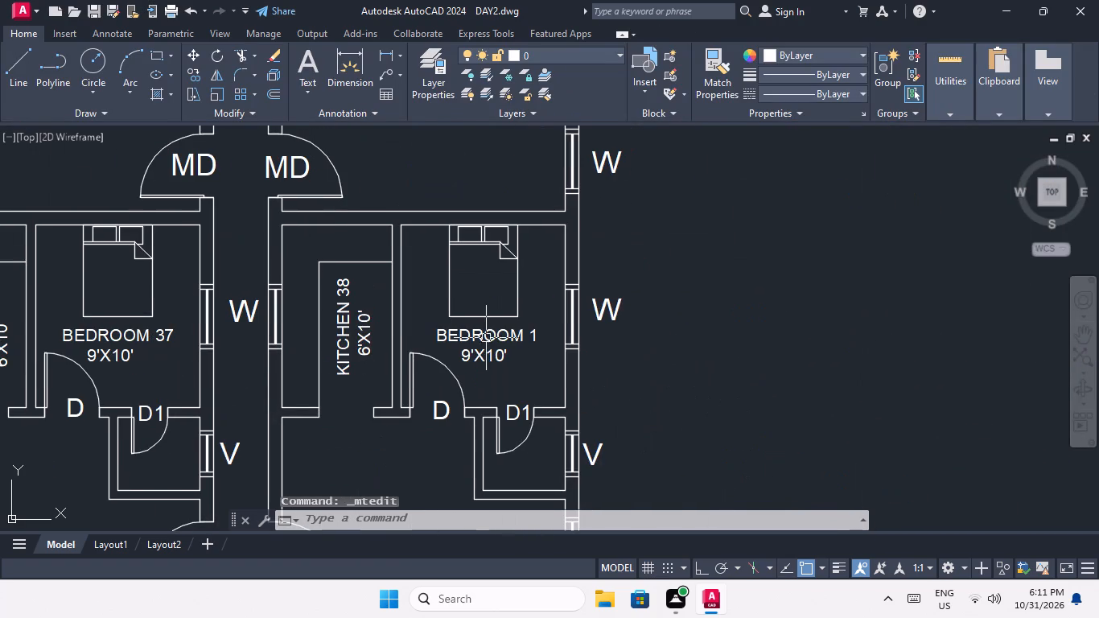
double_click(500, 340)
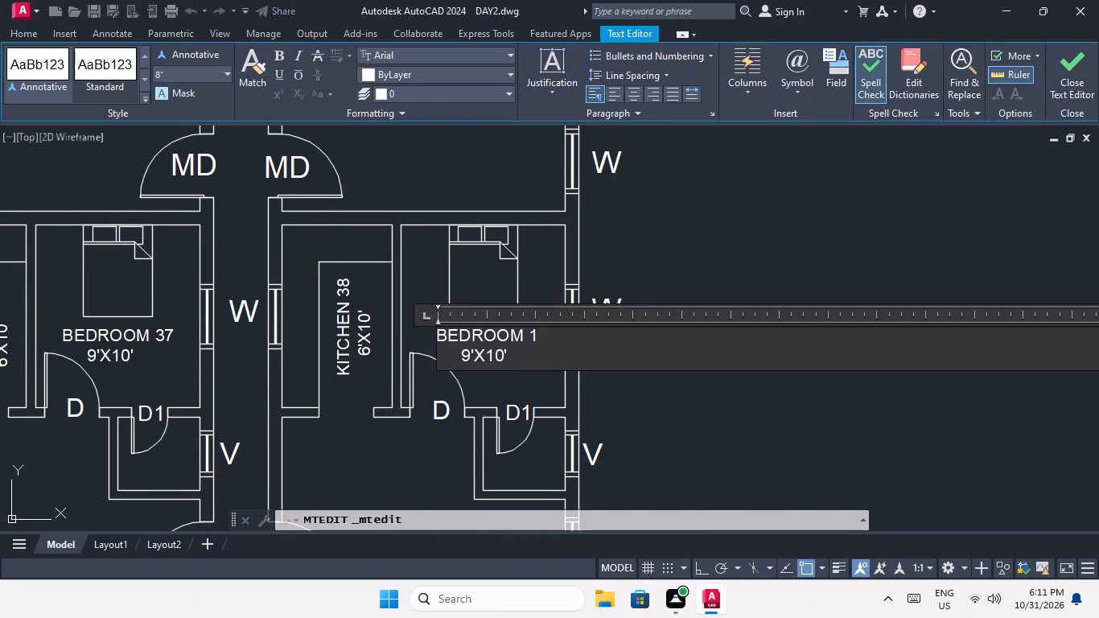
click(546, 345)
key(BackSpace)
text(38)
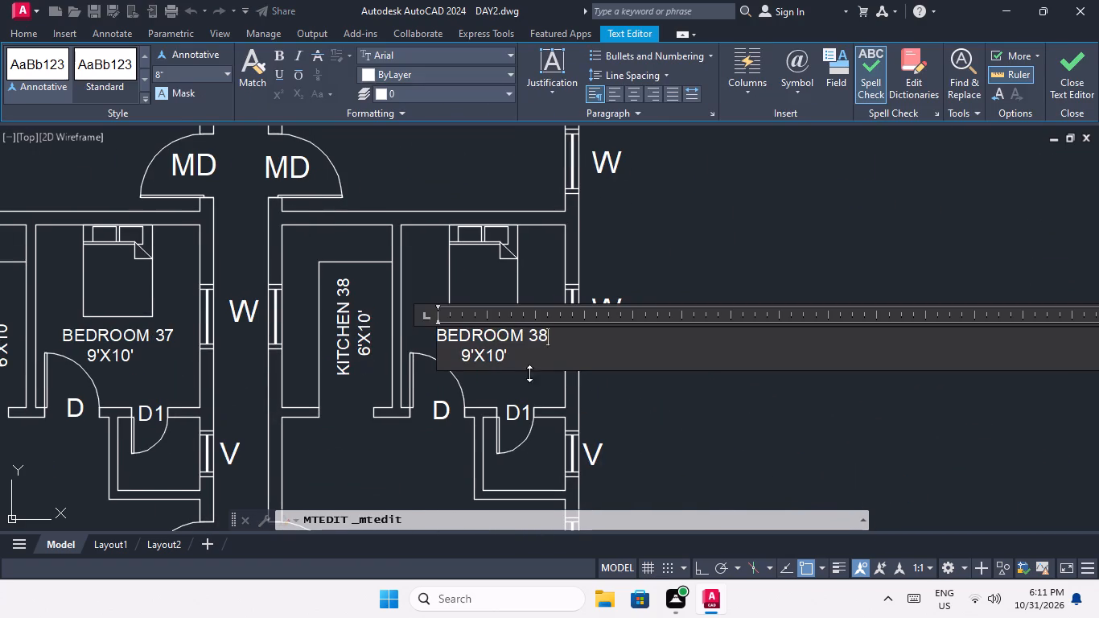
click(525, 389)
In the bottom row of the last floor plan, renumber the bedroom label beside Kitchen 39 as BEDROOM 39.
scroll(521, 344, down, 1)
middle_drag(520, 342, 544, 234)
middle_drag(476, 303, 517, 161)
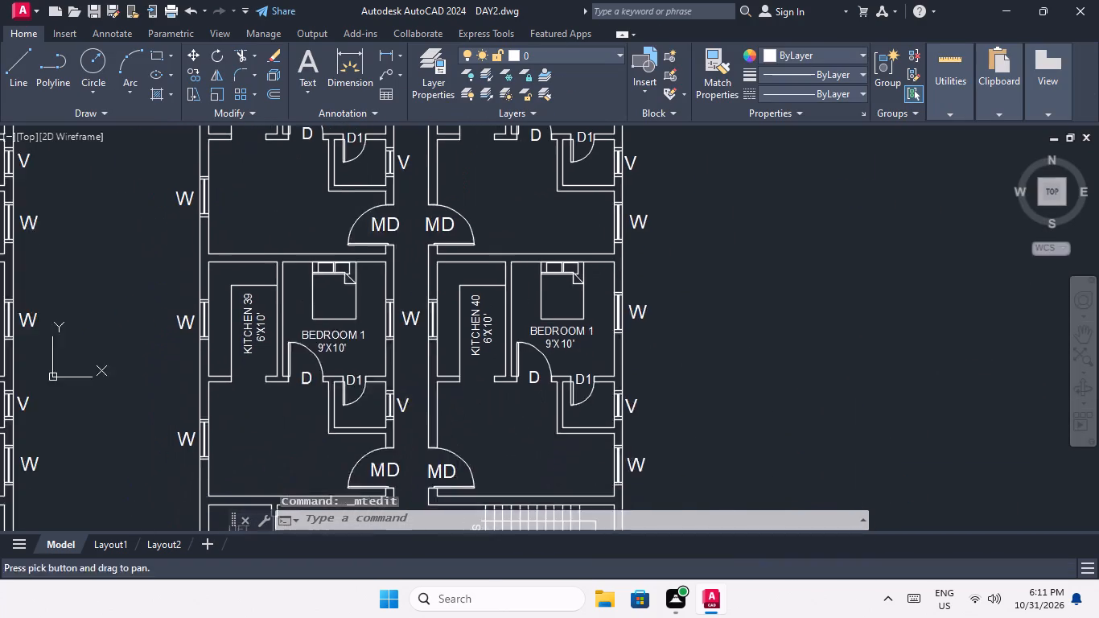
scroll(320, 363, up, 2)
double_click(356, 299)
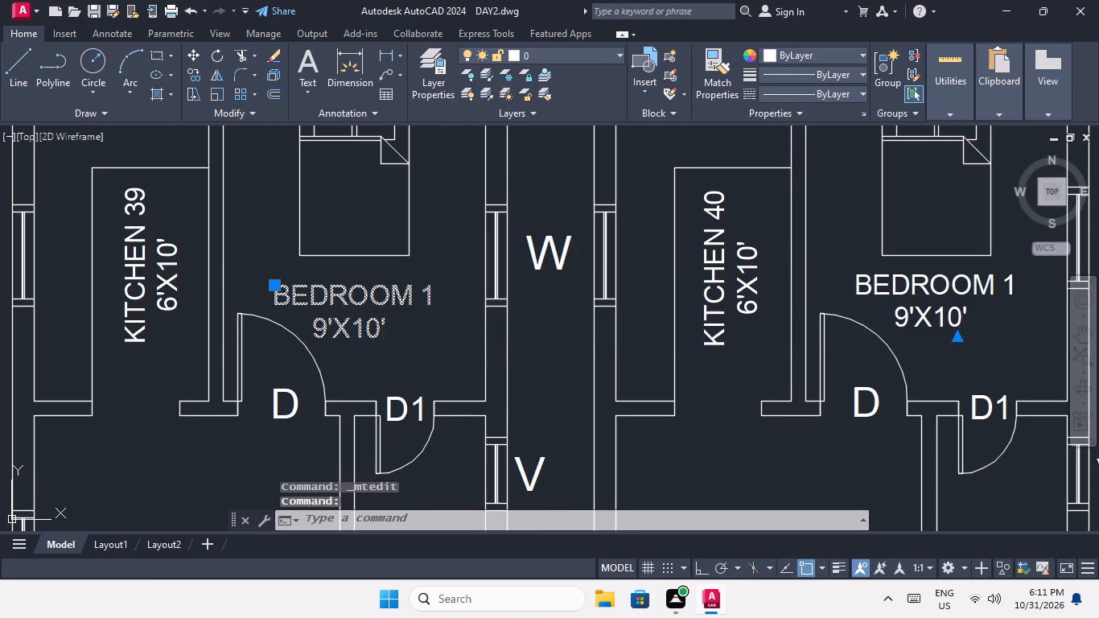
click(449, 298)
key(BackSpace)
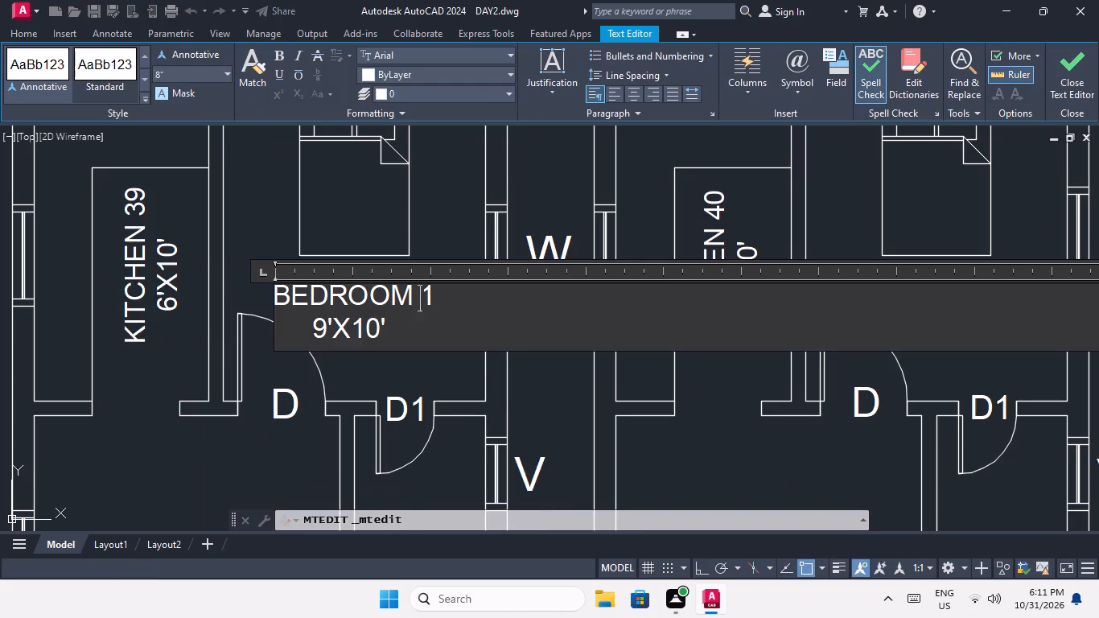
text(39)
click(418, 357)
Change the bedroom label in the Kitchen 40 flat to BEDROOM 40.
scroll(438, 326, down, 2)
middle_drag(438, 325, 432, 324)
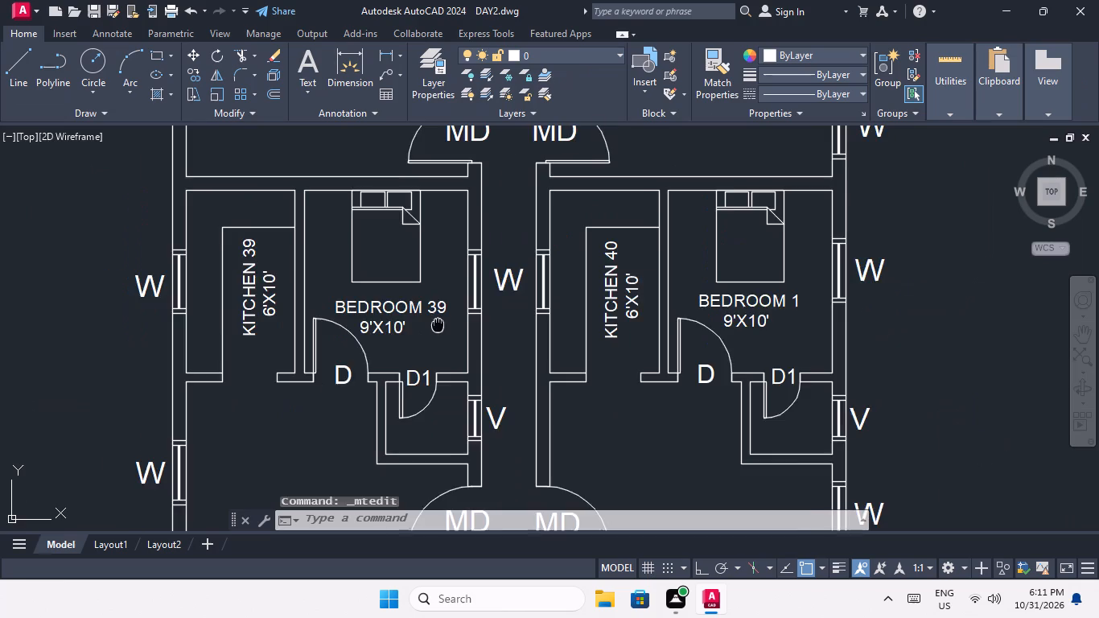
middle_drag(432, 324, 217, 283)
double_click(537, 269)
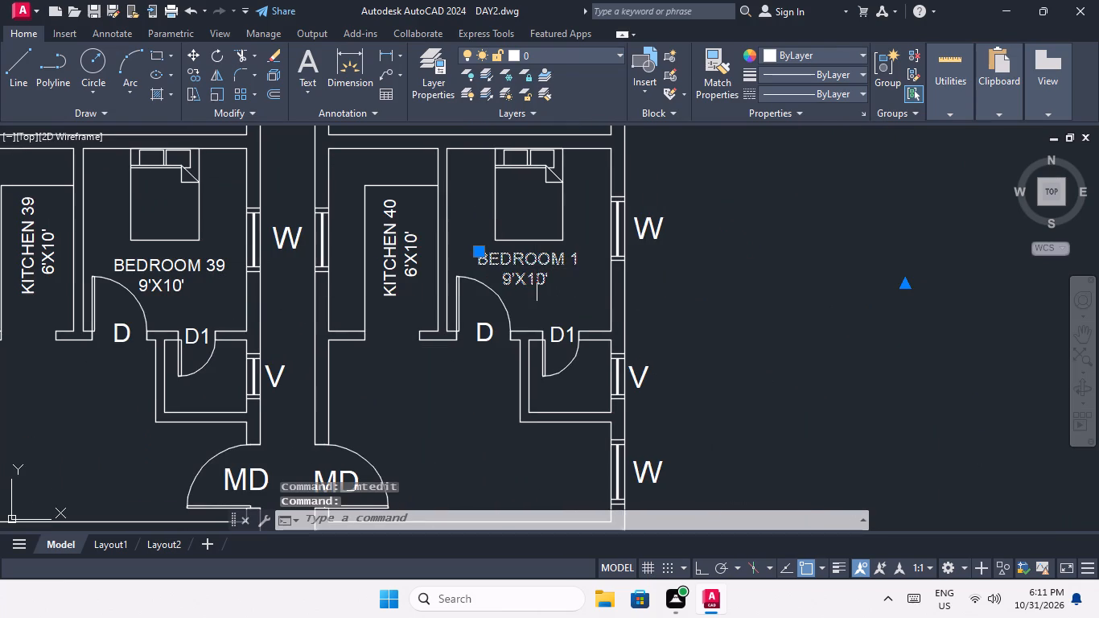
click(579, 259)
key(BackSpace)
text(40)
click(570, 302)
Look over the labelled floor plans and return to the Kitchen 1 flat to examine its living hall and W/C labels.
scroll(572, 298, down, 4)
middle_drag(546, 323, 561, 336)
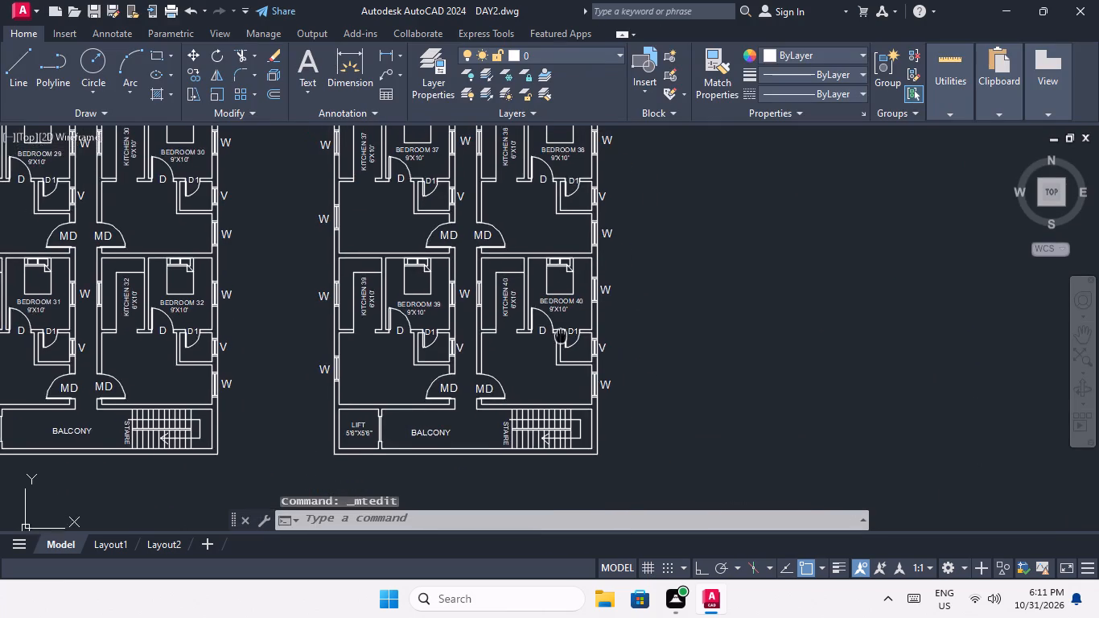
scroll(562, 339, down, 1)
middle_drag(566, 361, 587, 436)
middle_drag(553, 429, 625, 431)
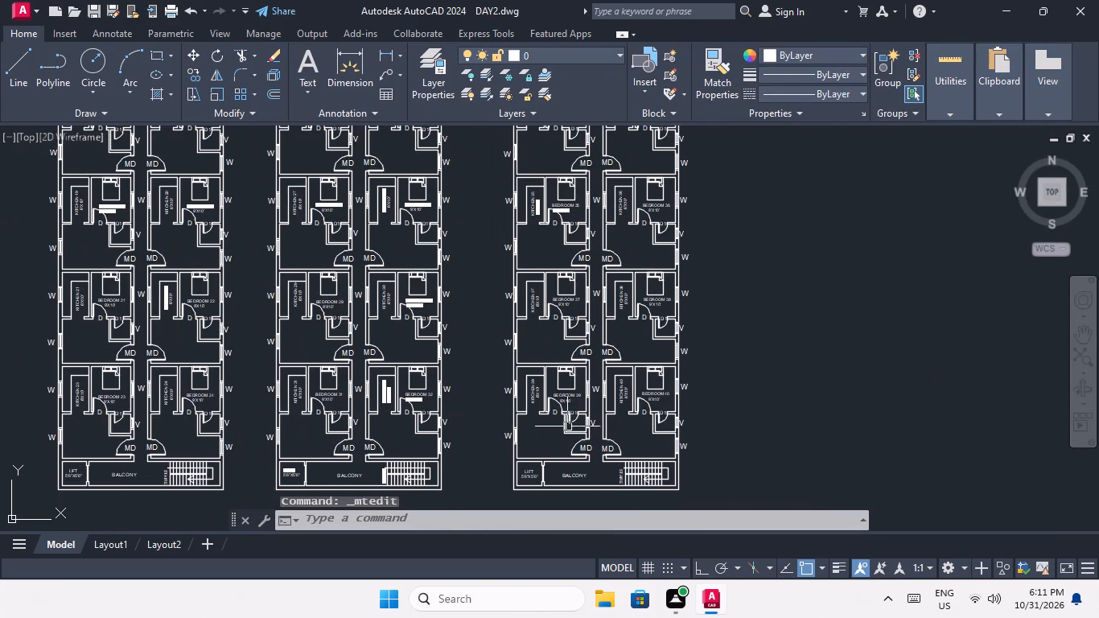
middle_drag(525, 398, 548, 398)
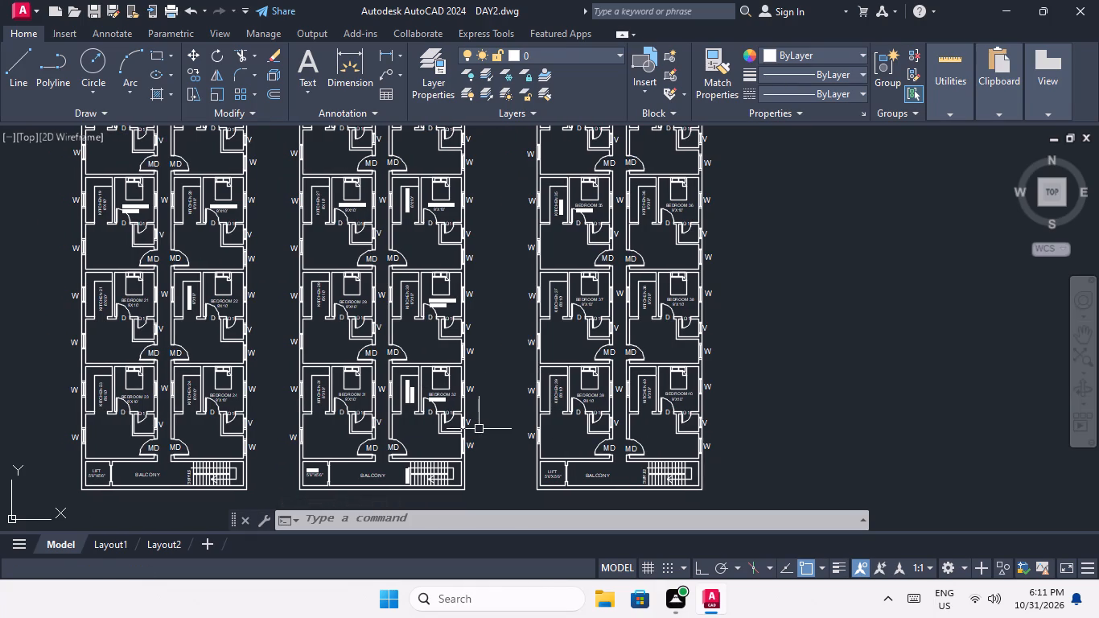
scroll(381, 365, down, 2)
middle_drag(397, 389, 445, 455)
middle_drag(449, 275, 463, 379)
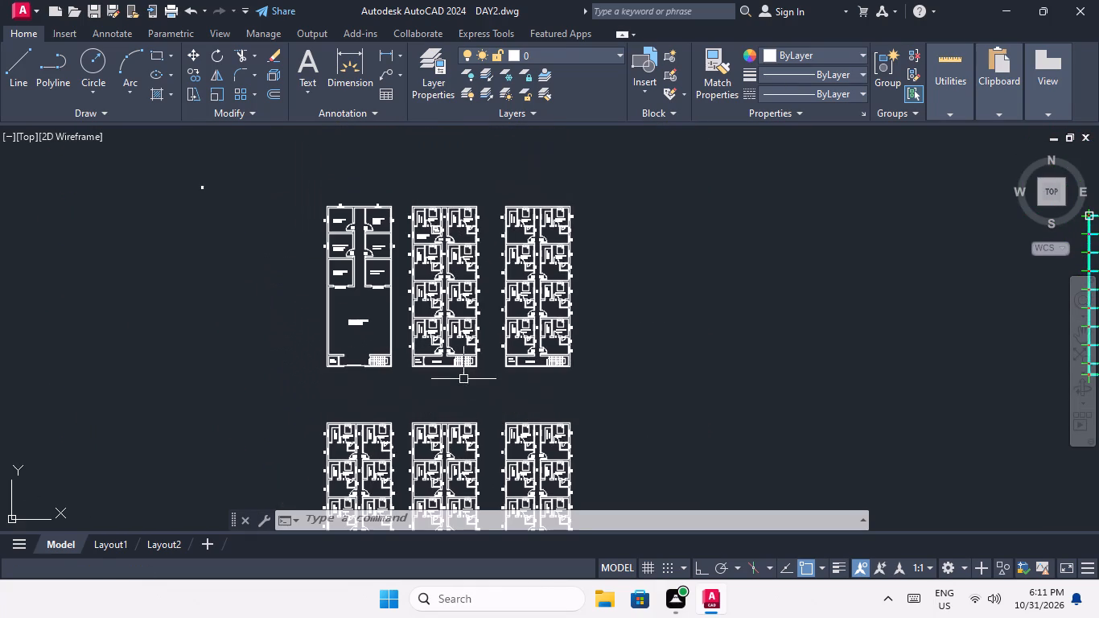
scroll(421, 227, up, 4)
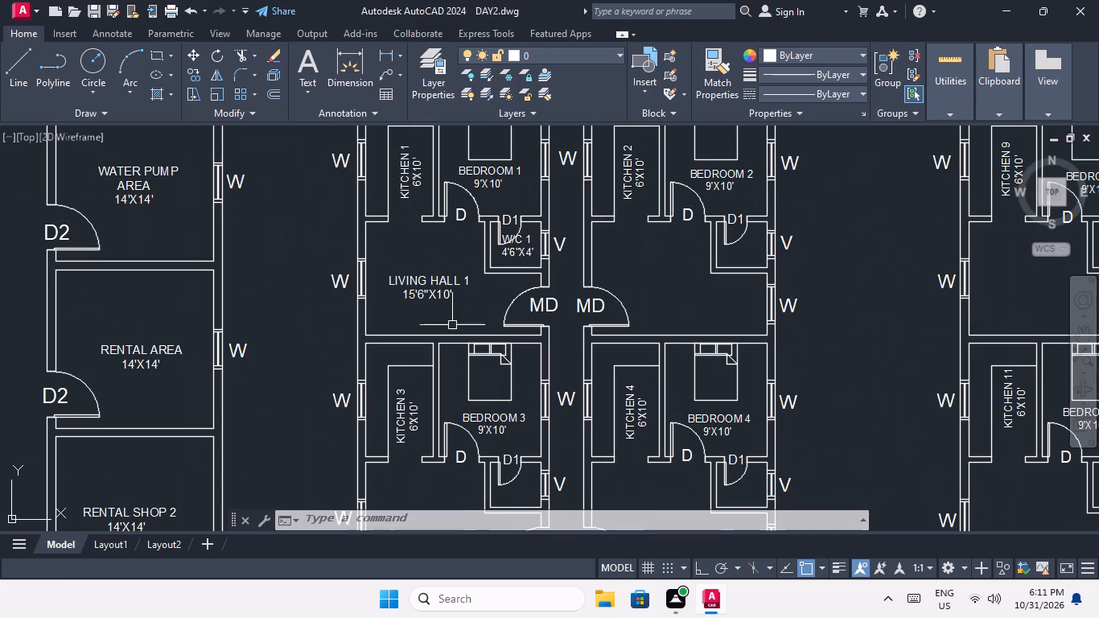
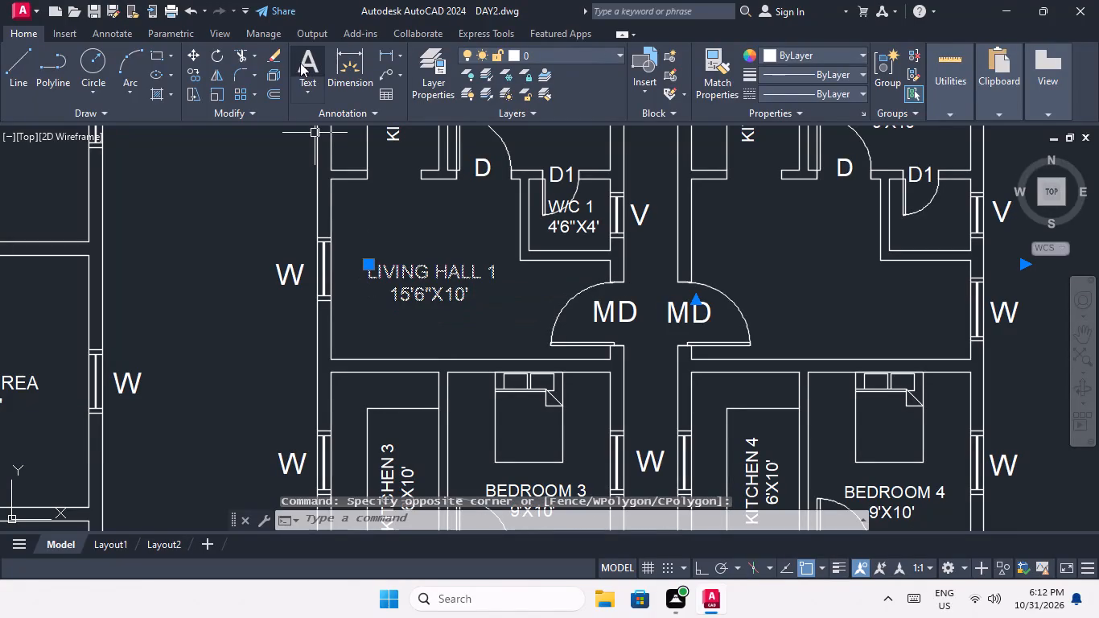
Copy the LIVING HALL 1, 15'6"X10' label from the Kitchen 1 flat into the Kitchen 2, Kitchen 3 and Kitchen 4 flats.
click(191, 76)
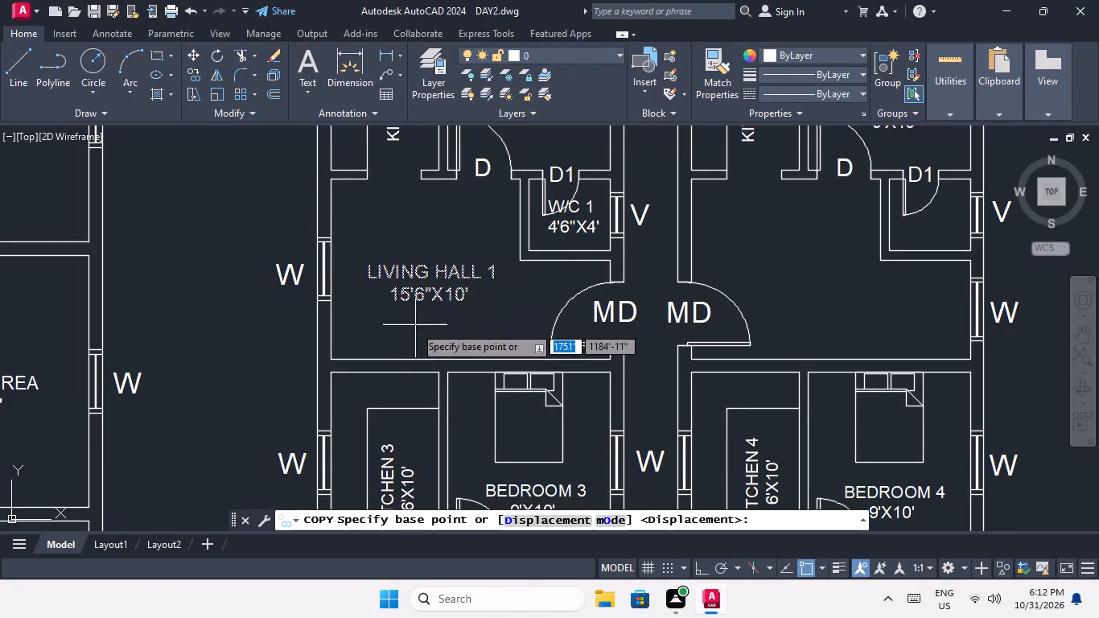
click(393, 304)
scroll(391, 294, down, 2)
scroll(539, 294, up, 2)
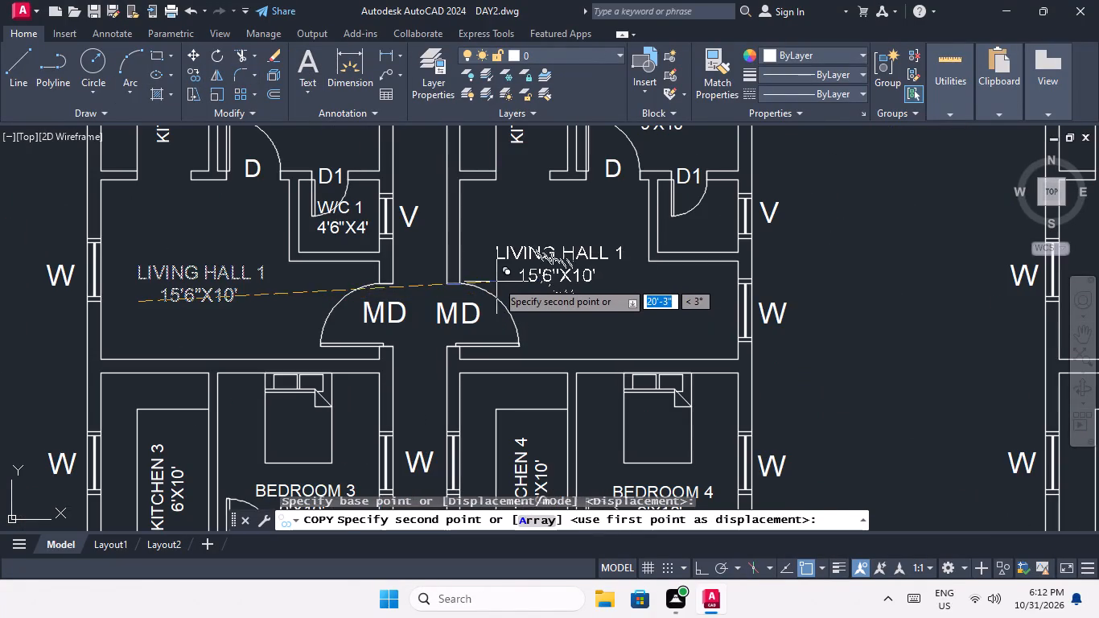
click(496, 275)
scroll(524, 241, down, 2)
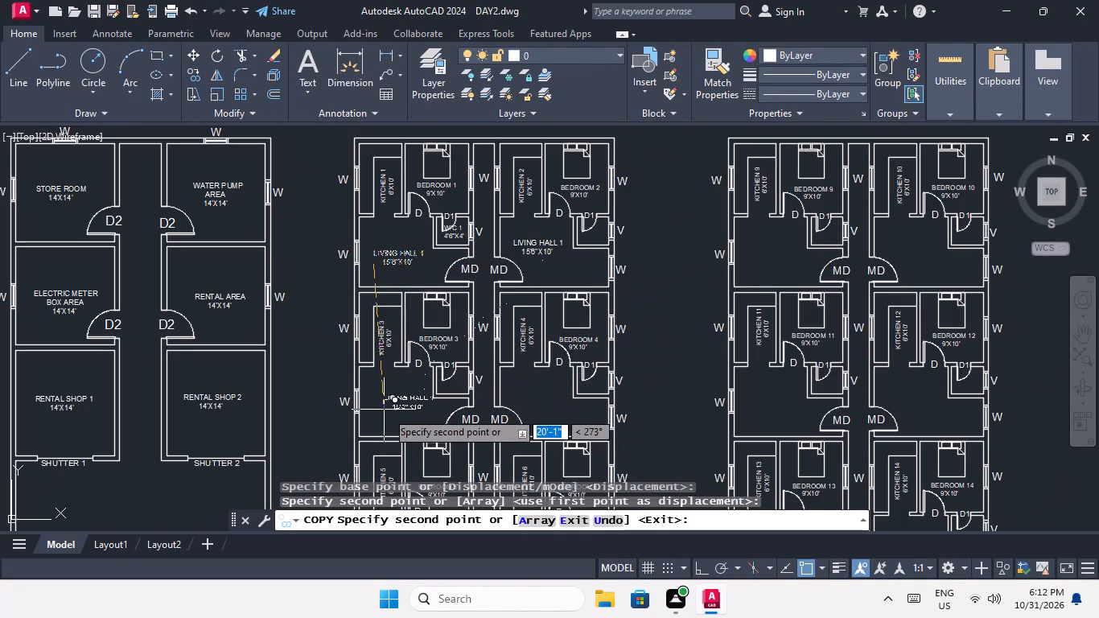
click(379, 406)
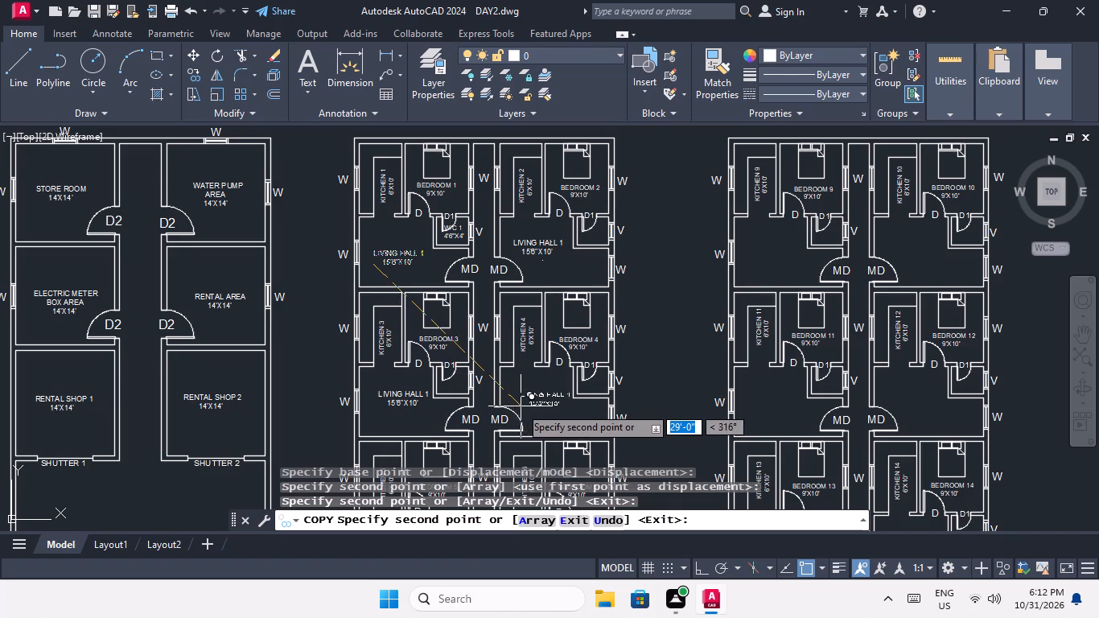
scroll(512, 406, up, 3)
click(517, 399)
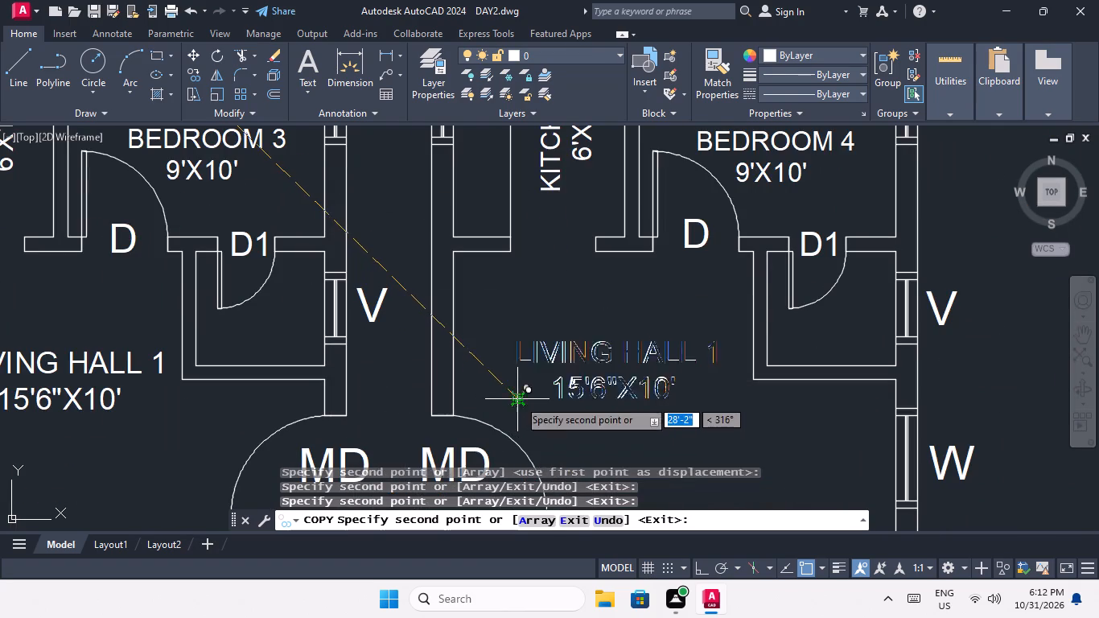
Place copies of the LIVING HALL 1 label in the empty halls of the Kitchen 5 and Kitchen 6 flats.
scroll(506, 321, down, 3)
middle_drag(500, 336, 415, 183)
scroll(274, 366, up, 2)
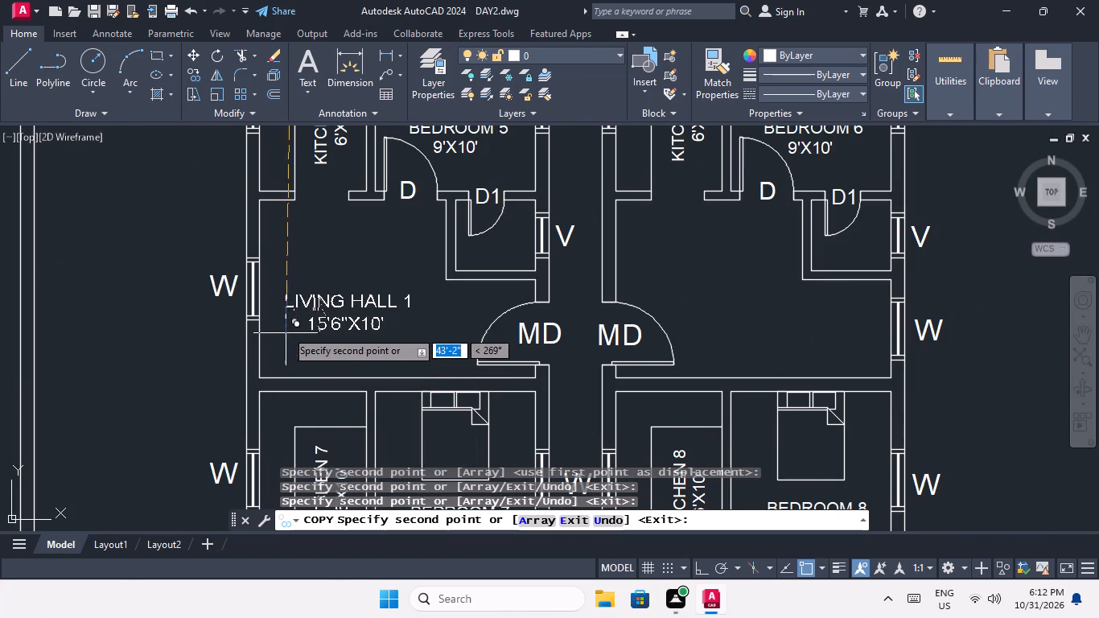
click(290, 307)
scroll(299, 306, down, 2)
scroll(449, 315, up, 3)
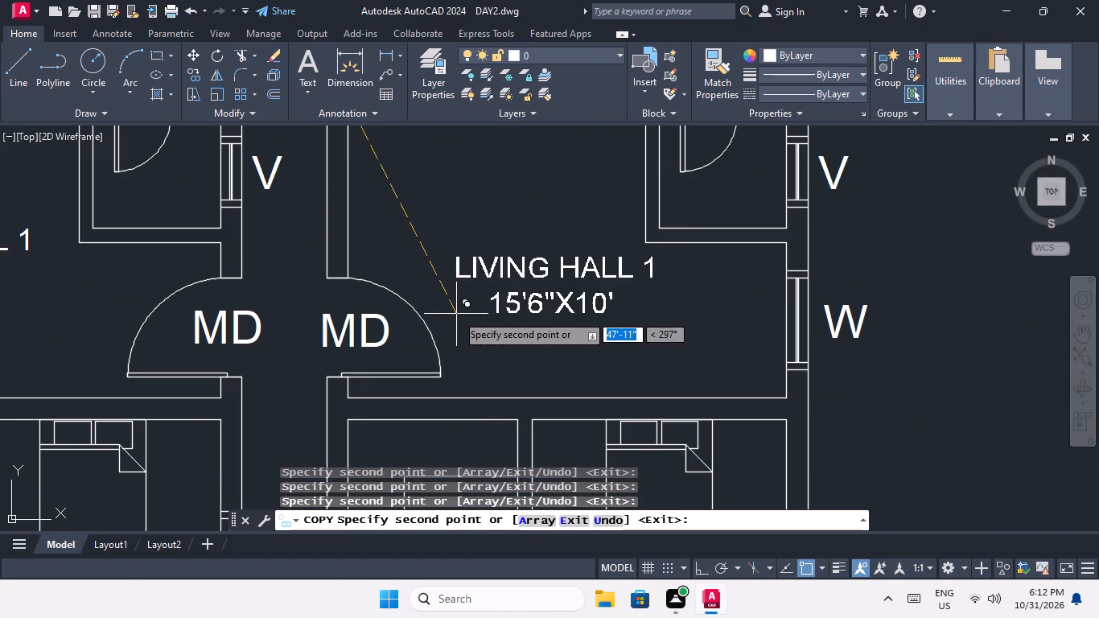
click(427, 285)
Place copies of the LIVING HALL 1 label in the Kitchen 7 and Kitchen 8 flats, just above the balcony.
scroll(450, 258, down, 3)
middle_drag(428, 307, 489, 190)
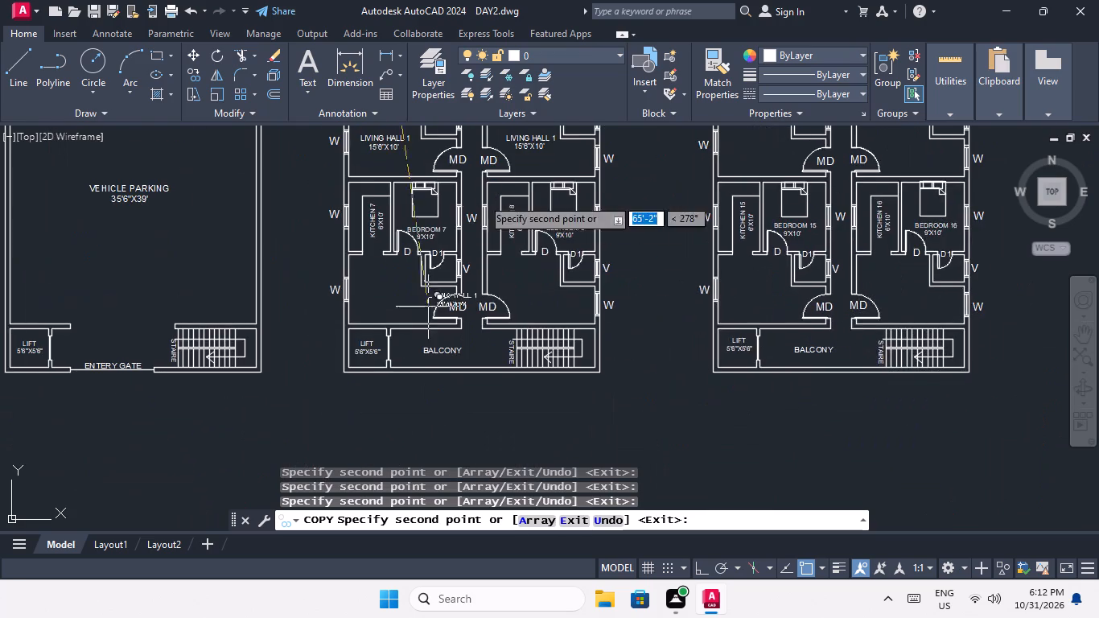
scroll(352, 300, up, 2)
click(368, 286)
scroll(373, 275, down, 2)
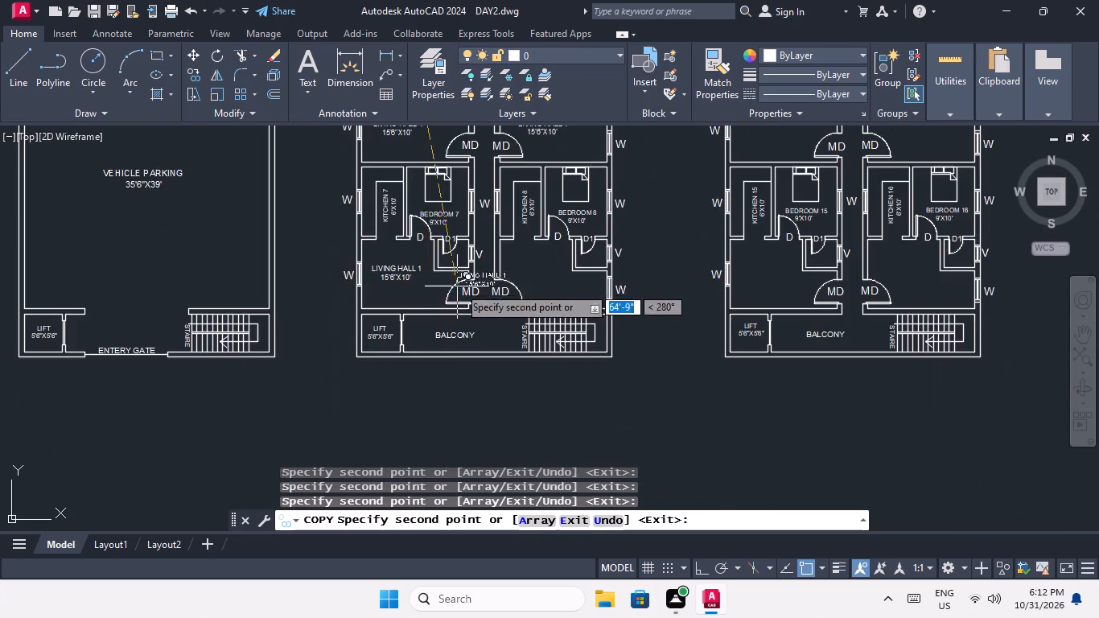
scroll(514, 278, up, 3)
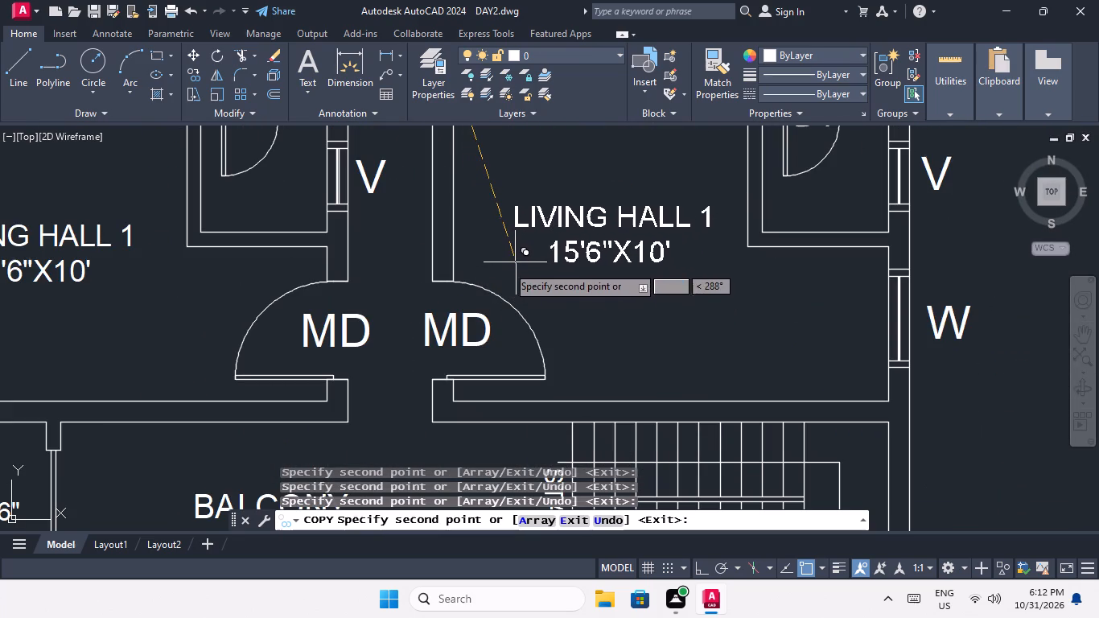
click(508, 257)
In the adjacent floor plan, place copies of the LIVING HALL 1 label in the Kitchen 11 and Kitchen 12 flats.
scroll(515, 233, down, 4)
middle_drag(522, 250, 224, 374)
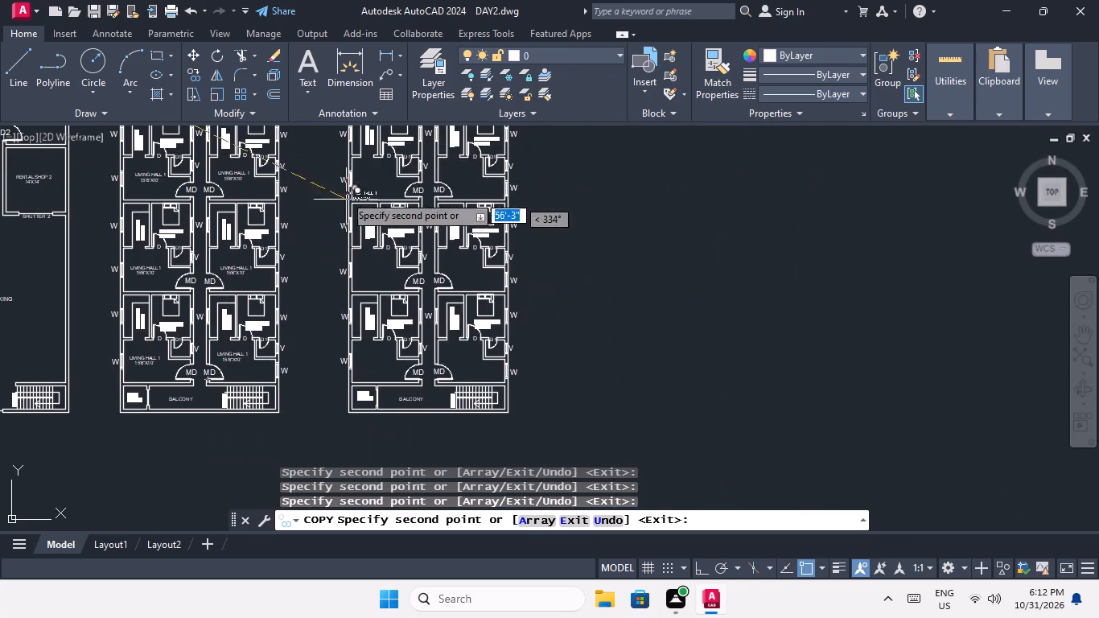
scroll(347, 168, up, 2)
middle_drag(364, 204, 341, 298)
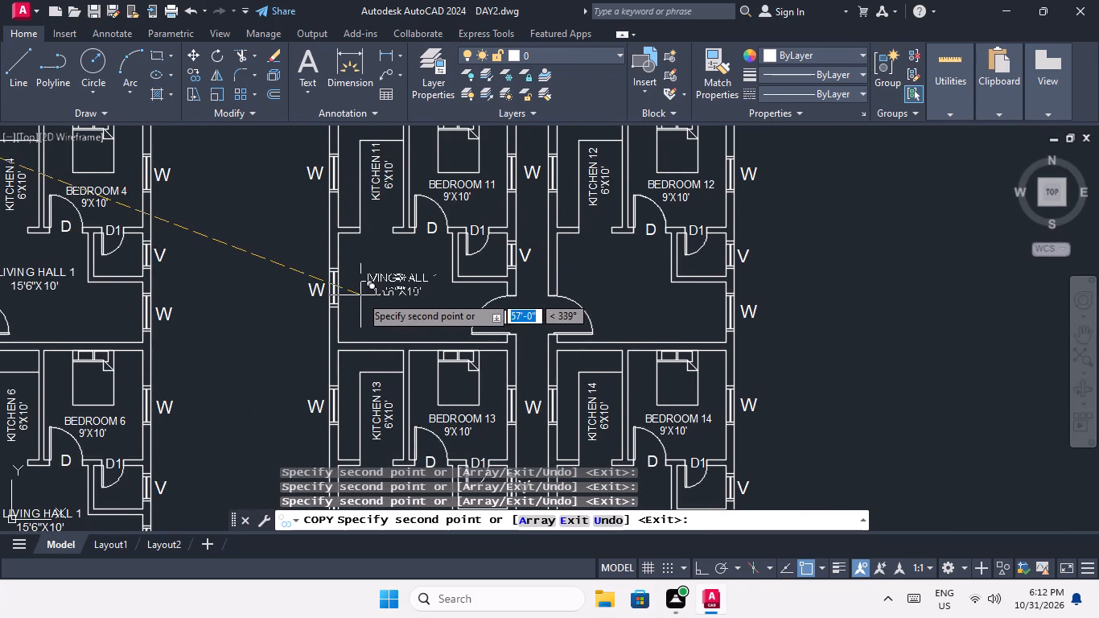
click(360, 295)
click(582, 289)
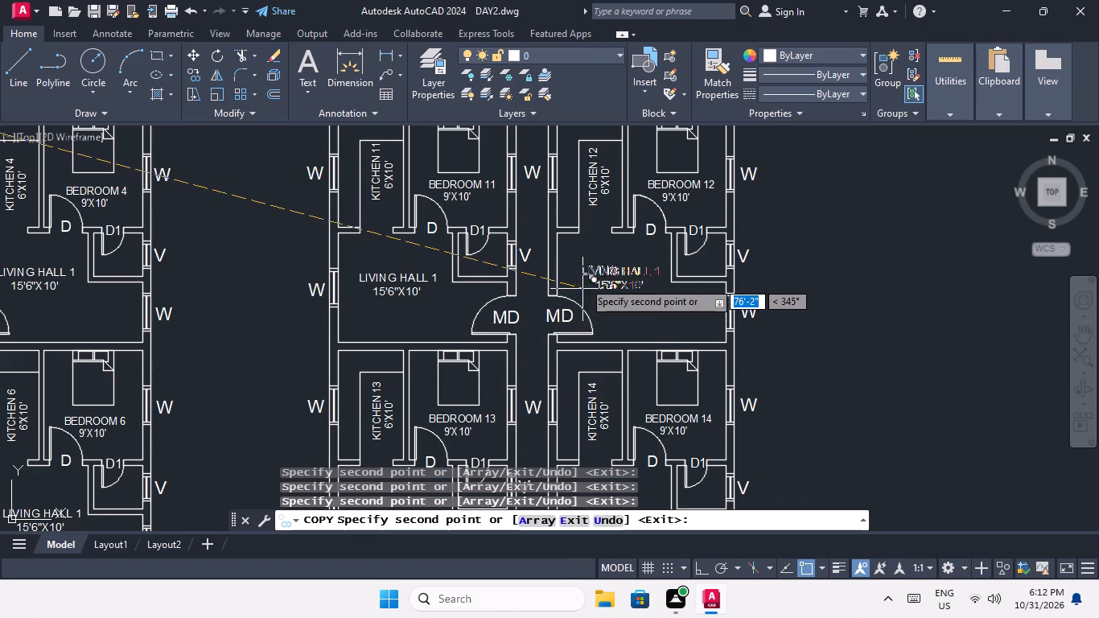
Place copies of the LIVING HALL 1 label in the top-row flats with Kitchen 9 and Kitchen 10.
scroll(583, 272, down, 2)
scroll(500, 183, up, 2)
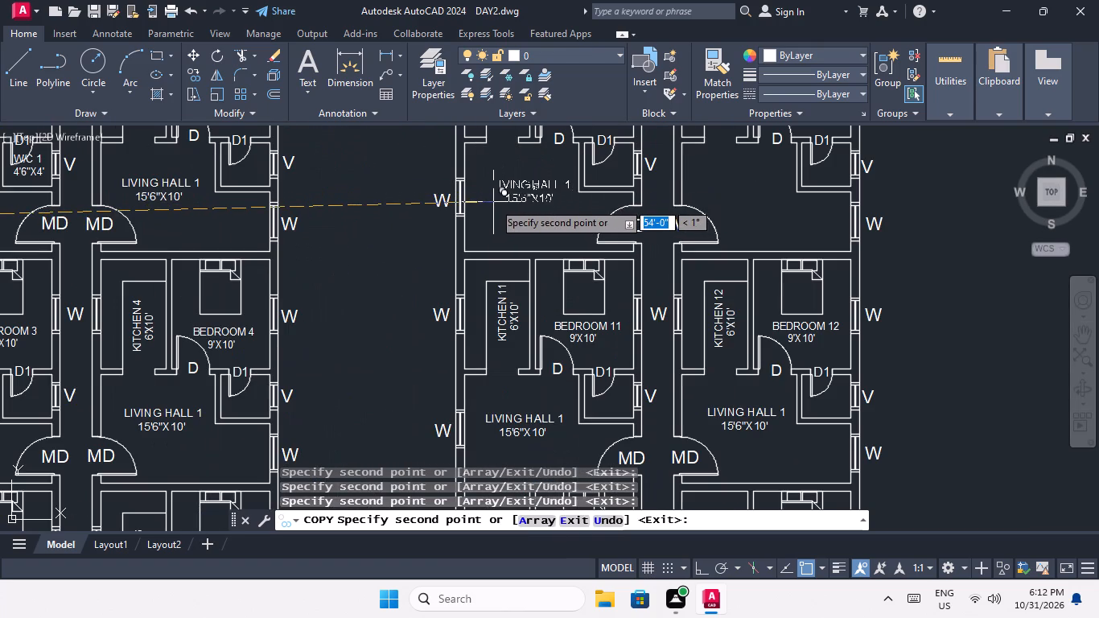
click(493, 201)
middle_drag(493, 202, 438, 355)
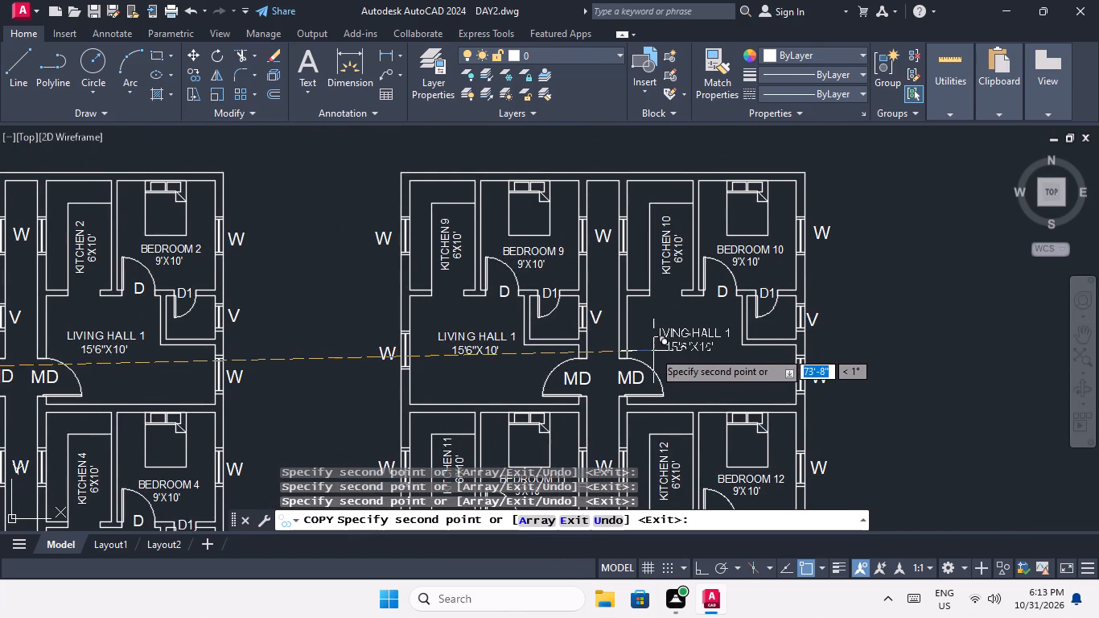
click(652, 350)
Place copies of the LIVING HALL 1 label in the halls of the Kitchen 13 and Kitchen 14 flats.
scroll(644, 256, down, 3)
middle_drag(607, 334, 549, 198)
scroll(543, 261, up, 3)
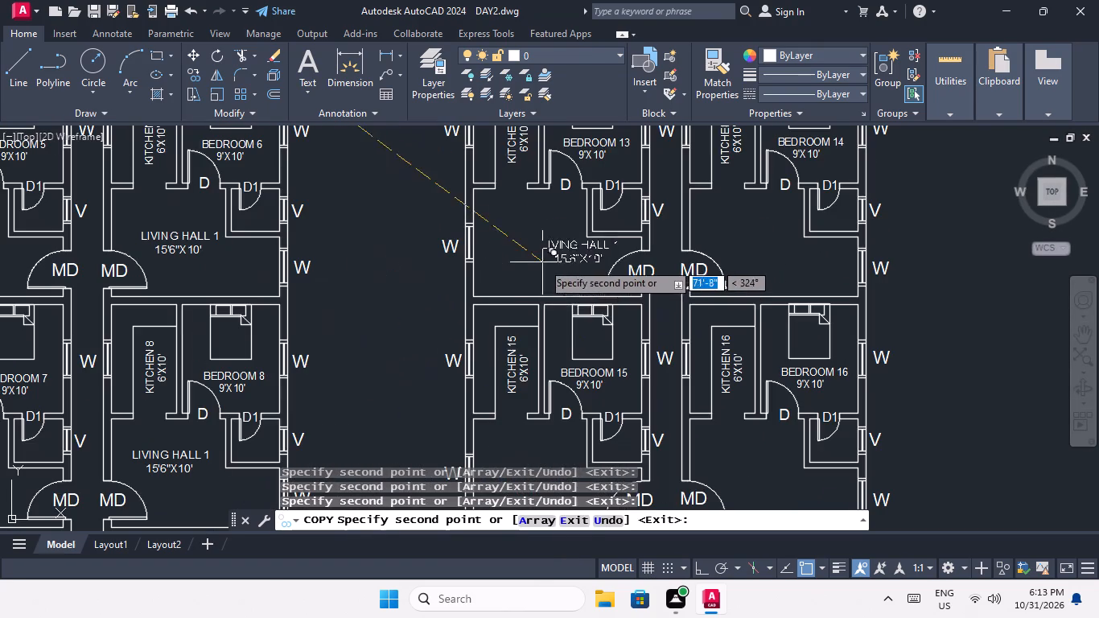
click(500, 252)
scroll(502, 253, down, 1)
middle_drag(496, 262, 413, 365)
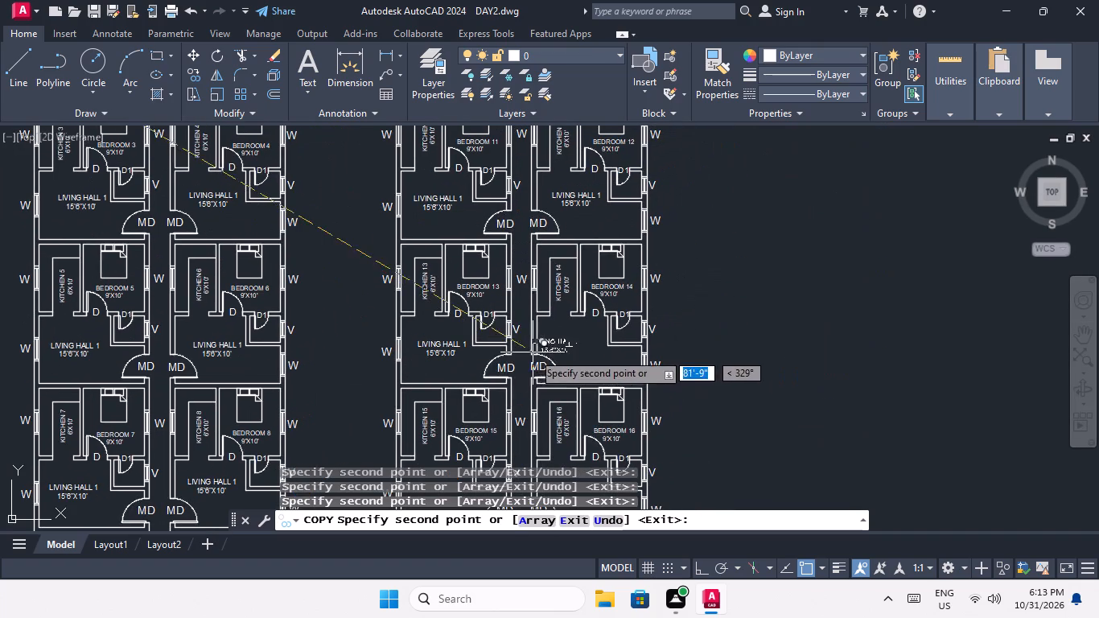
scroll(547, 353, up, 2)
click(560, 348)
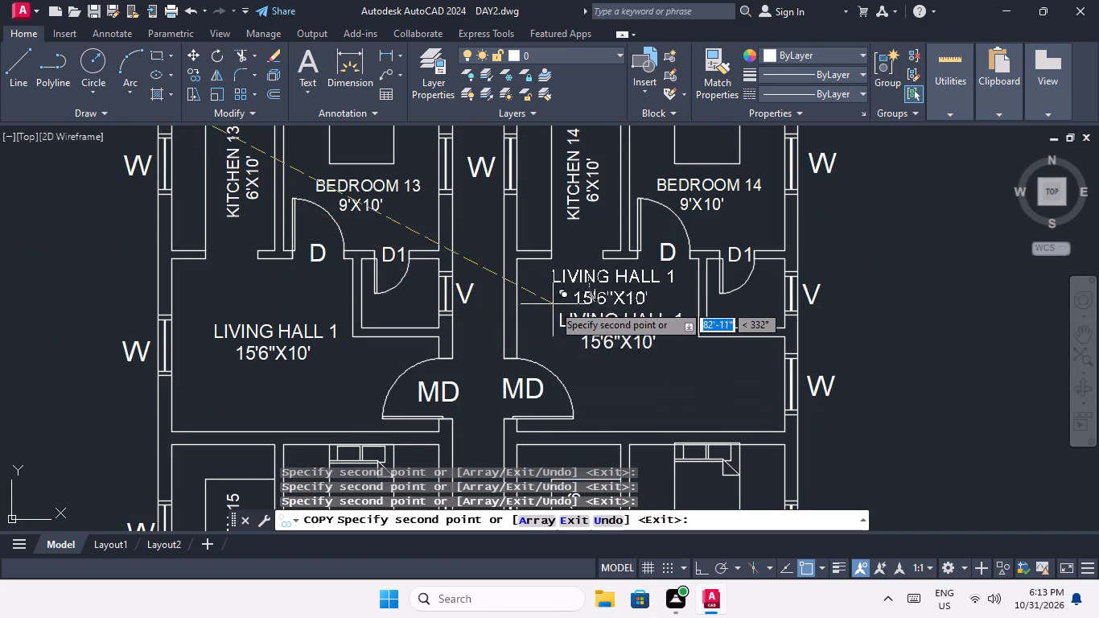
Place copies of the LIVING HALL 1 label in the Kitchen 15 and Kitchen 16 flats, above the lift and balcony.
scroll(553, 299, down, 3)
middle_drag(512, 328, 504, 259)
scroll(472, 346, up, 3)
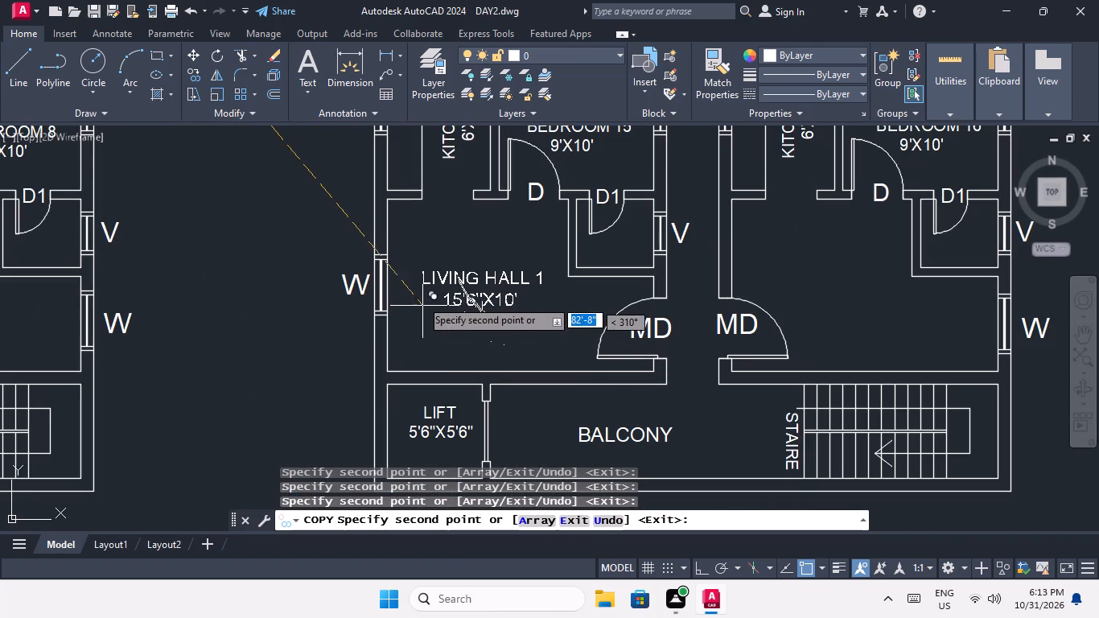
click(419, 297)
scroll(419, 296, down, 2)
scroll(566, 290, up, 3)
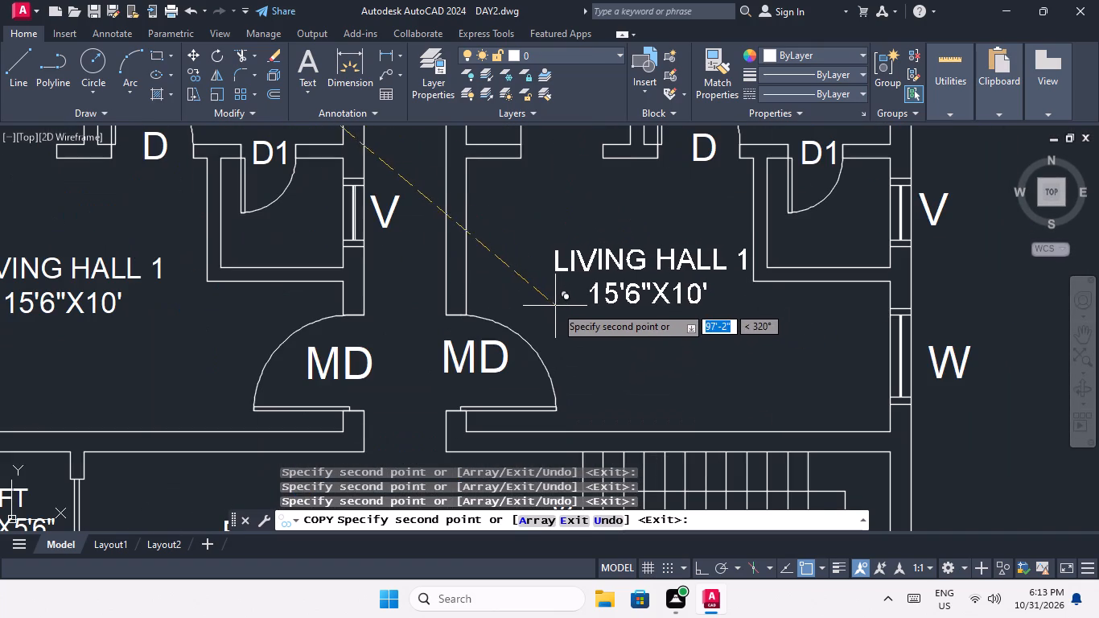
click(531, 307)
In the first plan of the lower row of floor plans, place LIVING HALL 1 label copies in the Kitchen 17 and Kitchen 18 flats.
scroll(549, 260, down, 4)
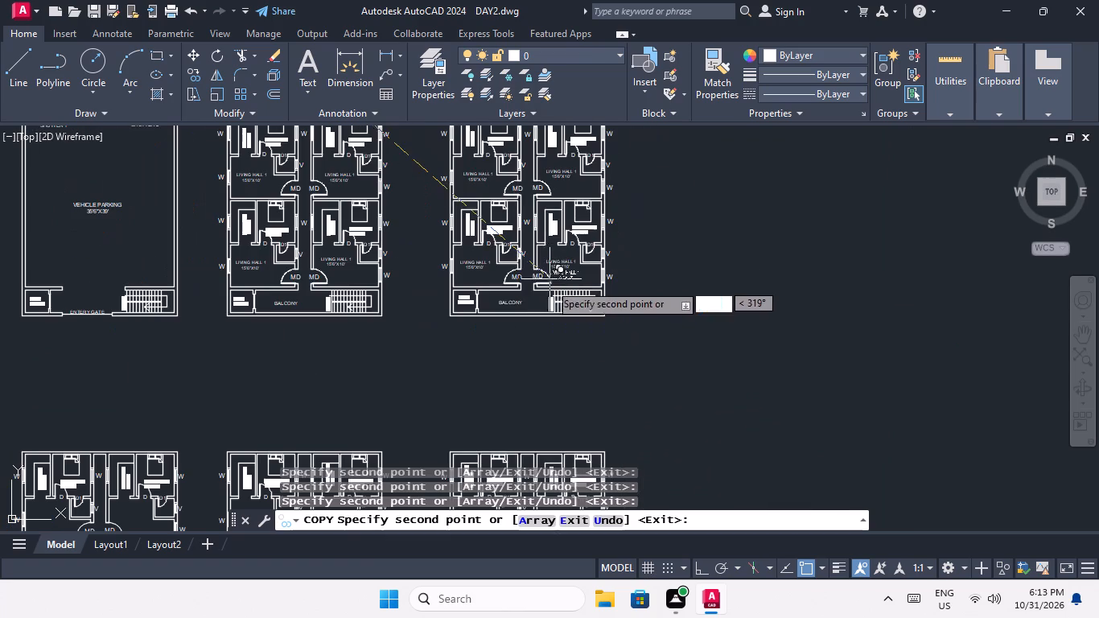
middle_drag(476, 356, 591, 282)
middle_drag(549, 311, 564, 260)
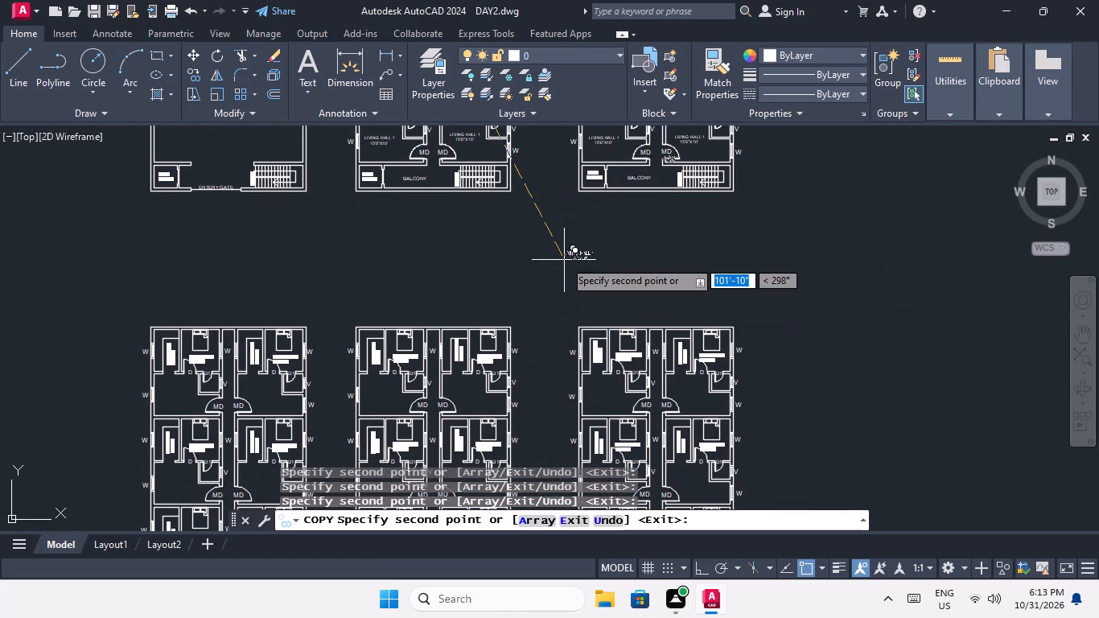
middle_drag(537, 309, 532, 325)
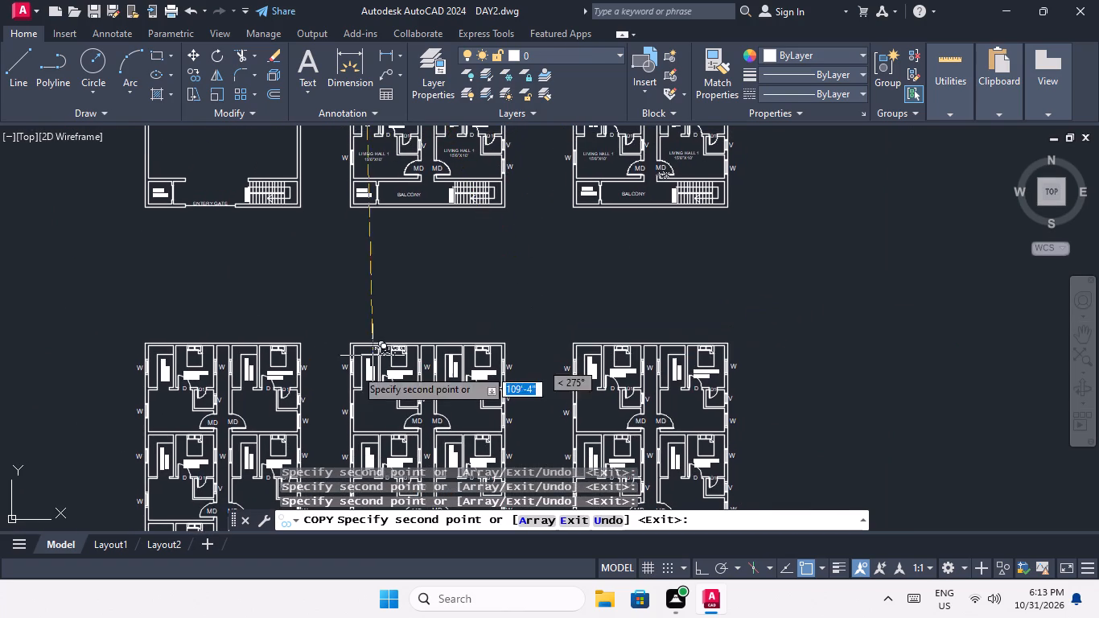
middle_drag(323, 371, 669, 245)
scroll(471, 297, up, 3)
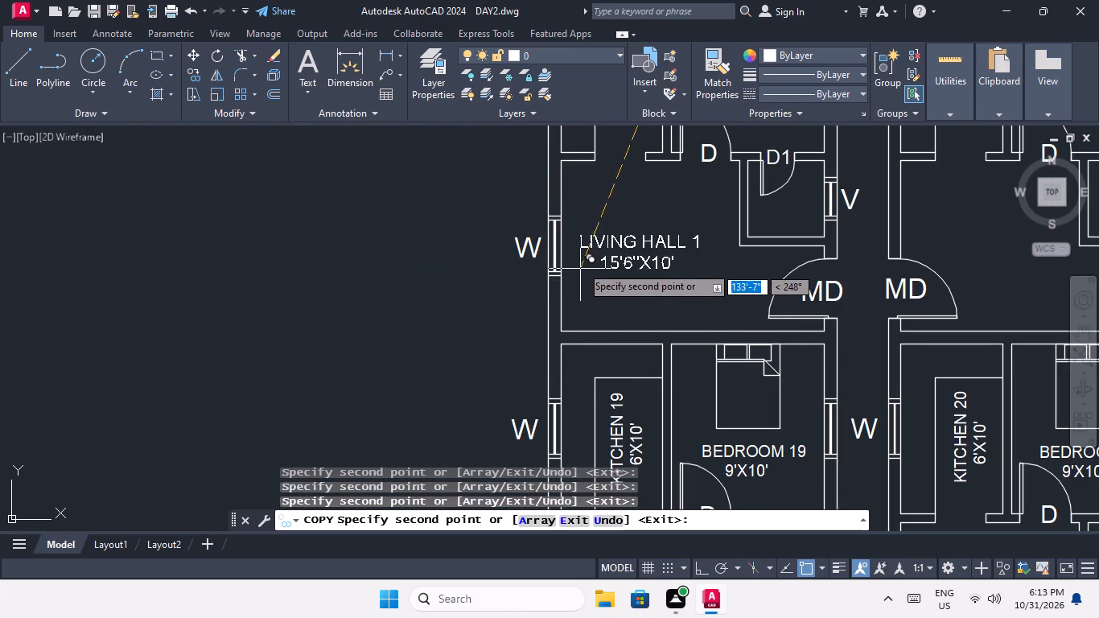
click(582, 257)
middle_drag(582, 262, 132, 296)
scroll(582, 262, down, 1)
scroll(359, 294, up, 2)
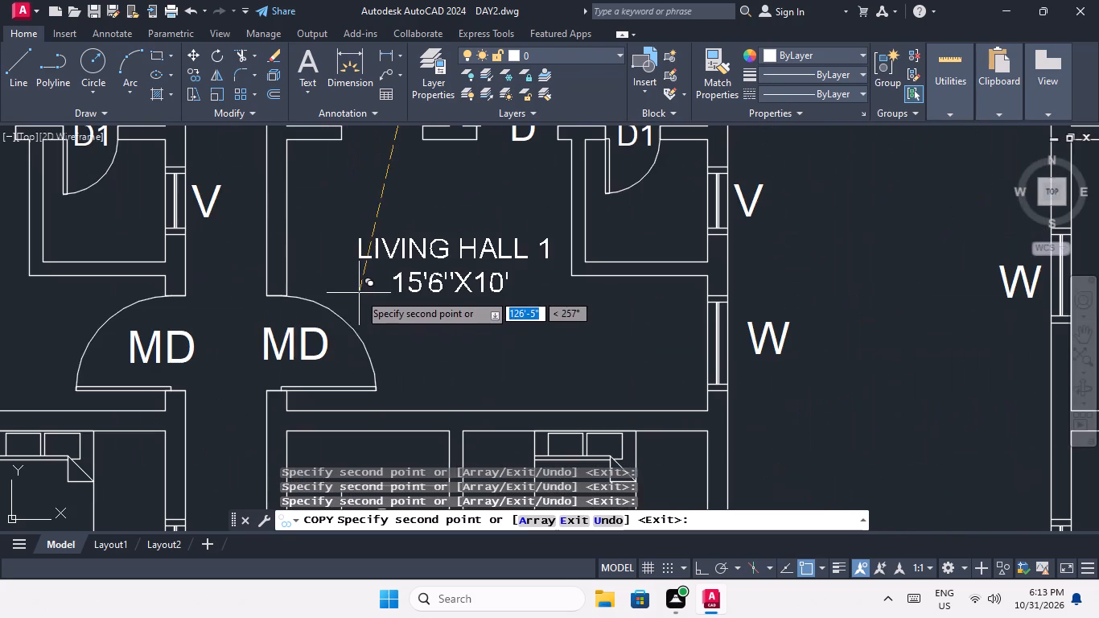
click(347, 286)
Place copies of the LIVING HALL 1 label in the Kitchen 25 and Kitchen 26 flats of the neighbouring floor plan.
scroll(356, 267, down, 3)
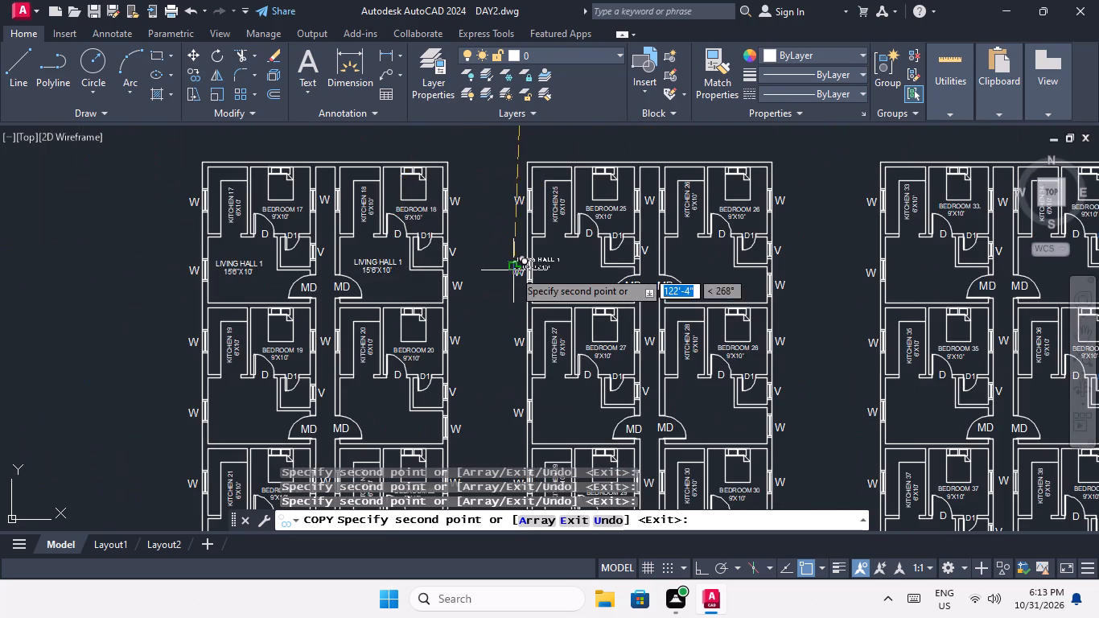
scroll(537, 280, up, 2)
click(550, 266)
scroll(550, 266, down, 3)
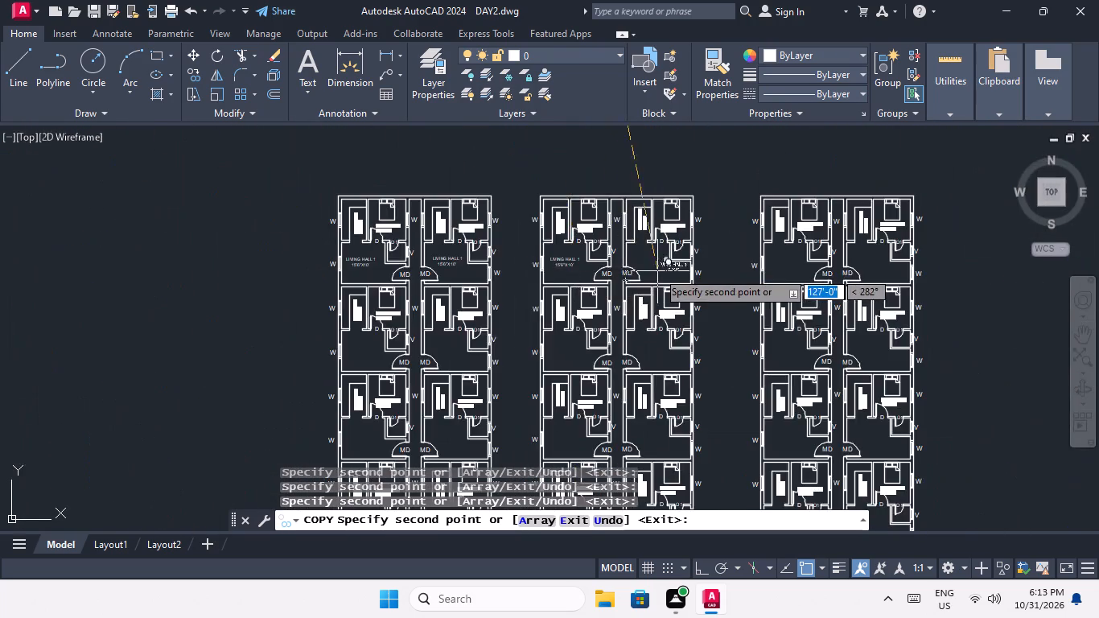
scroll(657, 271, up, 3)
click(575, 245)
Place copies of the LIVING HALL 1 label in the empty halls of the Kitchen 19 and Kitchen 20 flats.
scroll(576, 245, down, 3)
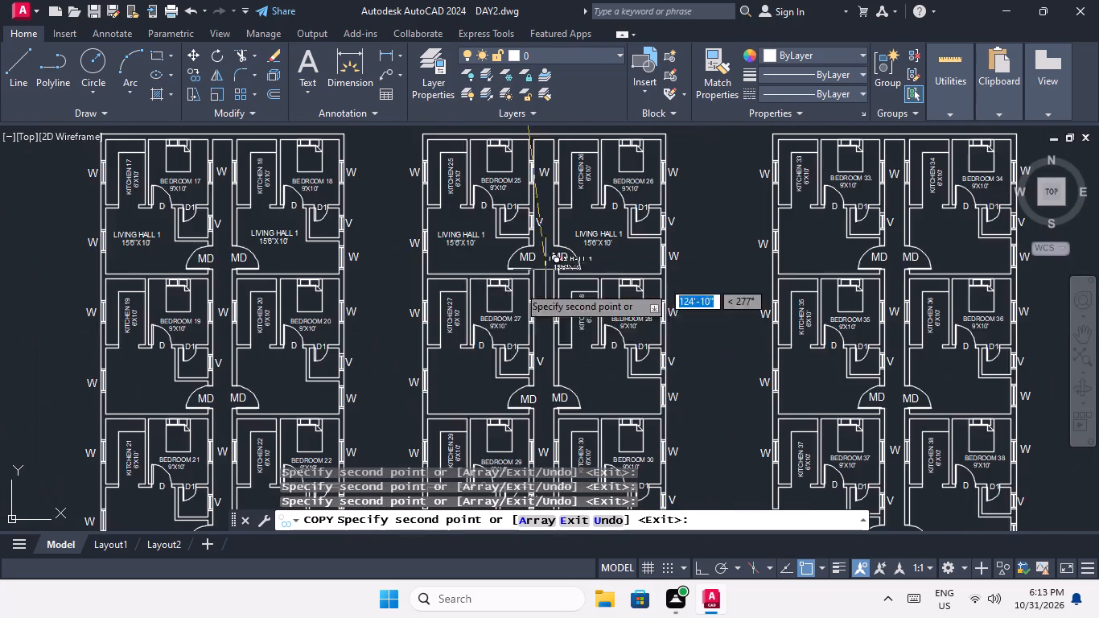
middle_drag(467, 309, 611, 278)
scroll(267, 355, up, 2)
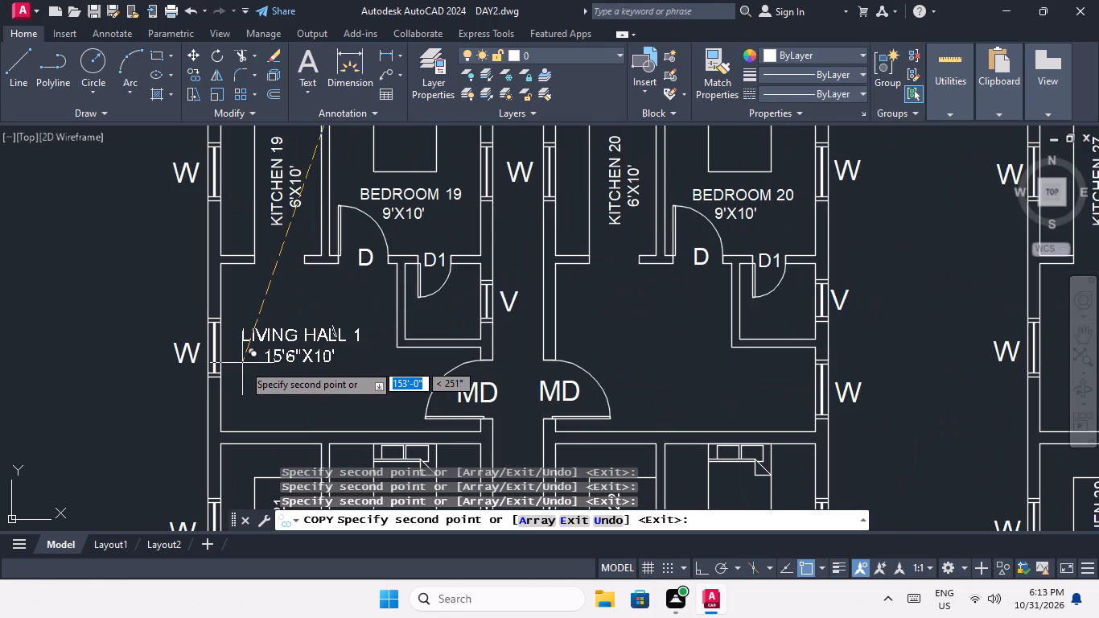
click(252, 366)
scroll(354, 339, down, 1)
scroll(467, 354, up, 1)
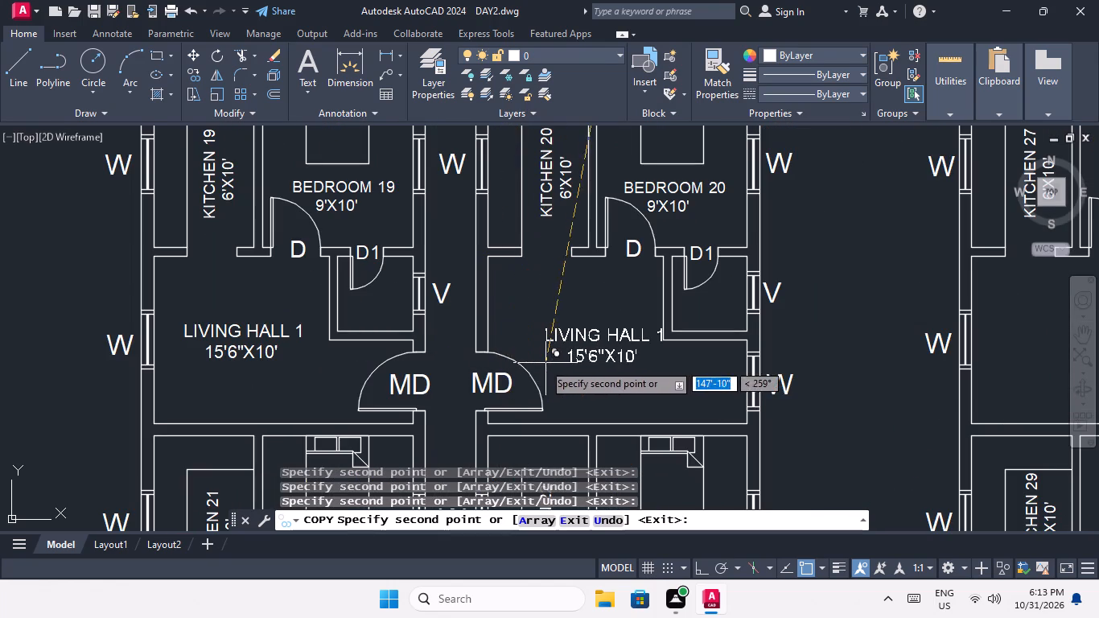
click(525, 350)
Place copies of the LIVING HALL 1 label in the halls of the Kitchen 21 and Kitchen 22 flats.
scroll(534, 311, down, 3)
middle_drag(488, 340, 477, 242)
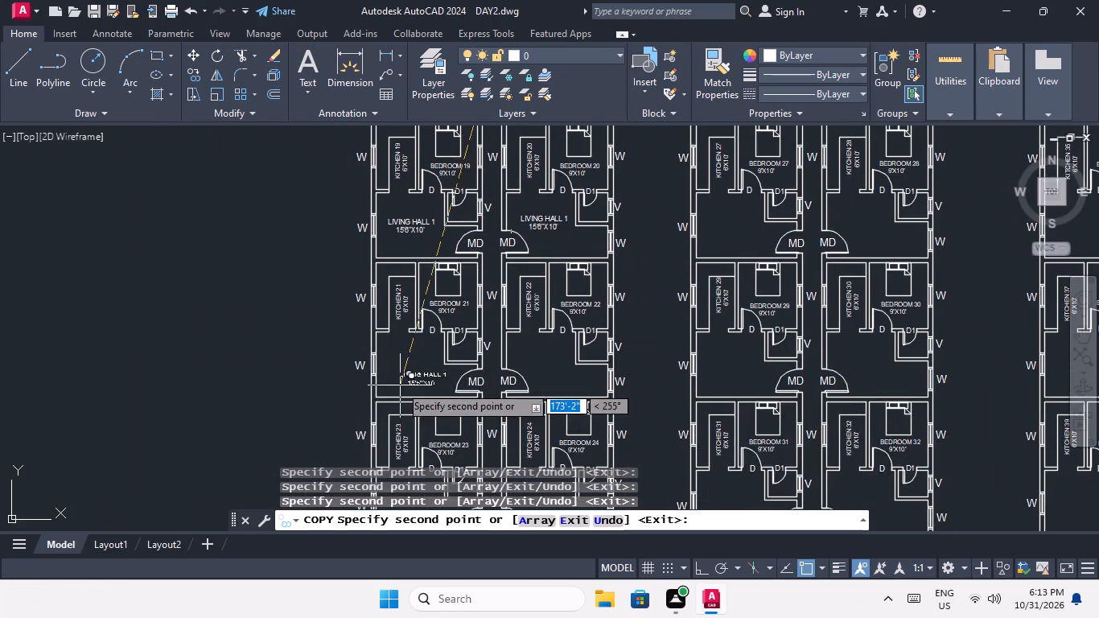
scroll(399, 385, up, 3)
click(345, 328)
scroll(345, 328, down, 3)
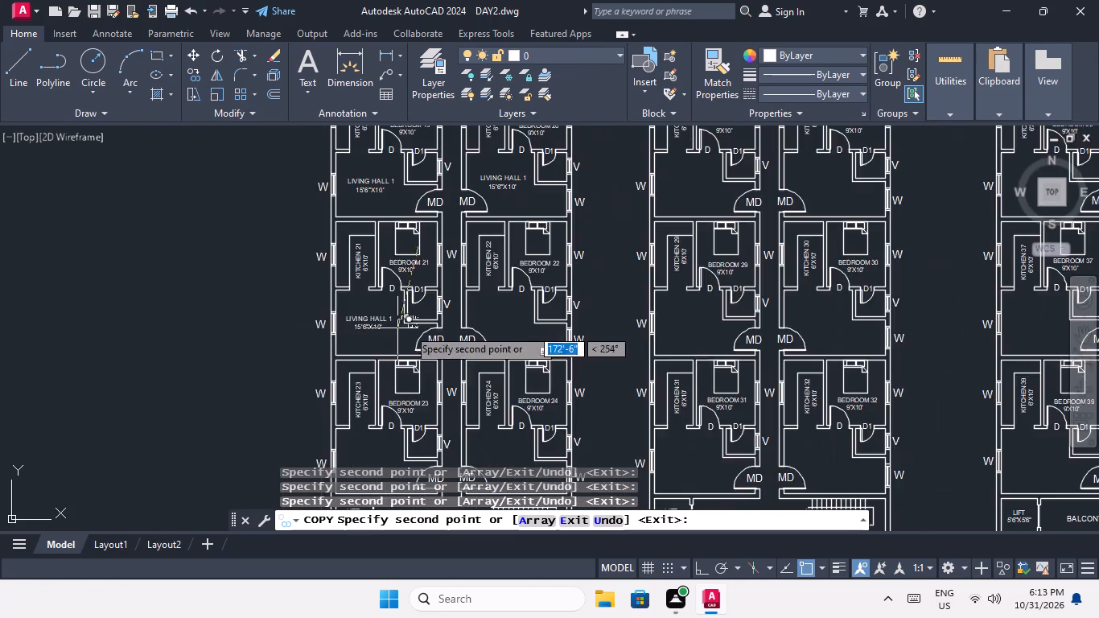
scroll(483, 327, up, 3)
click(472, 328)
Place copies of the LIVING HALL 1 label in the bottom-row flats with Kitchen 23 and Kitchen 24.
scroll(484, 285, down, 2)
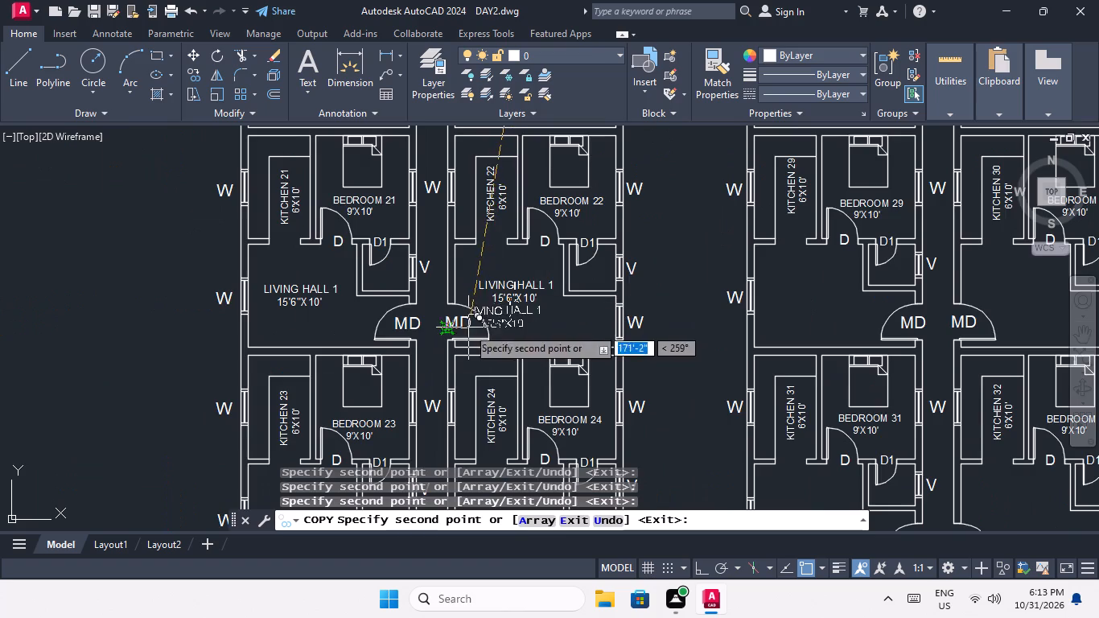
middle_drag(467, 328, 481, 201)
scroll(290, 414, up, 2)
click(269, 386)
scroll(270, 373, down, 3)
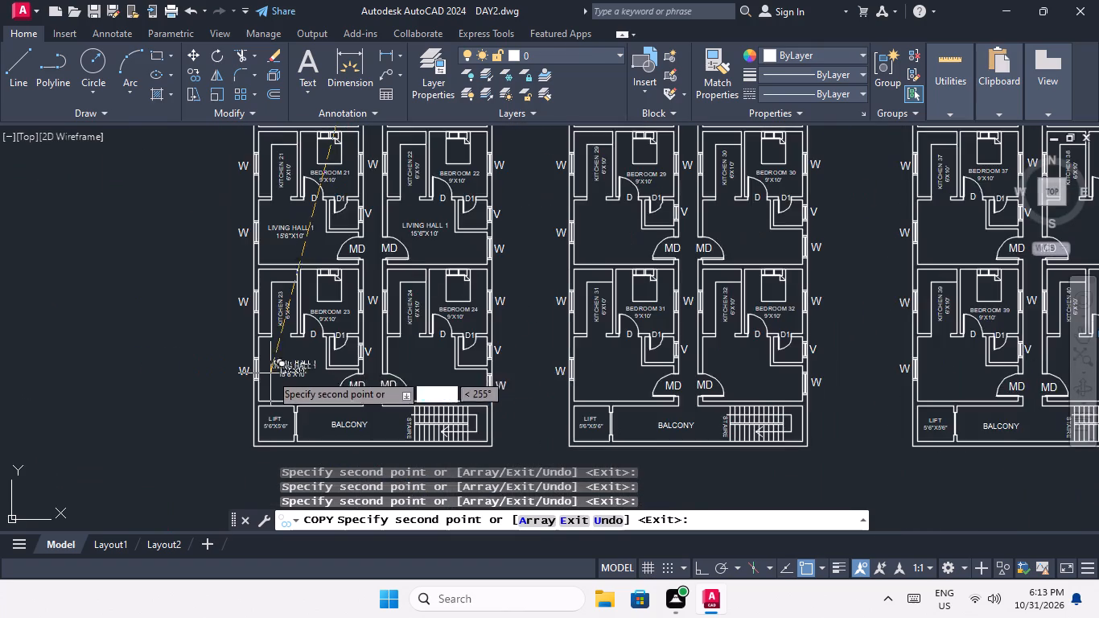
scroll(407, 359, up, 3)
click(395, 425)
scroll(366, 344, down, 3)
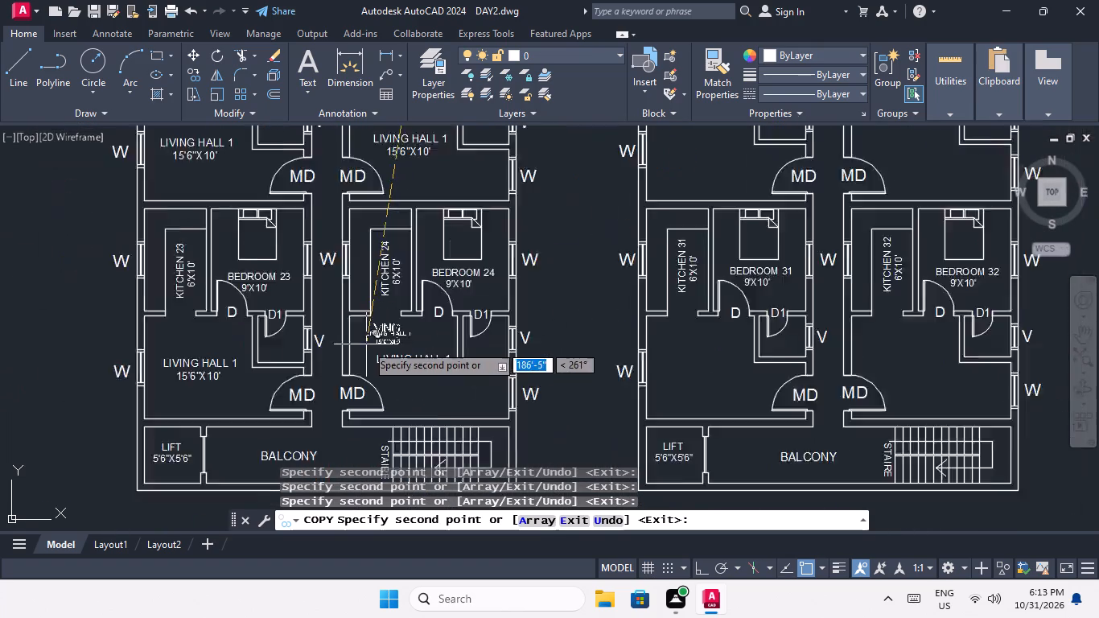
Place copies of the LIVING HALL 1 label in the bottom-row halls of the Kitchen 31 and Kitchen 32 flats.
middle_drag(379, 359, 133, 375)
scroll(308, 385, up, 3)
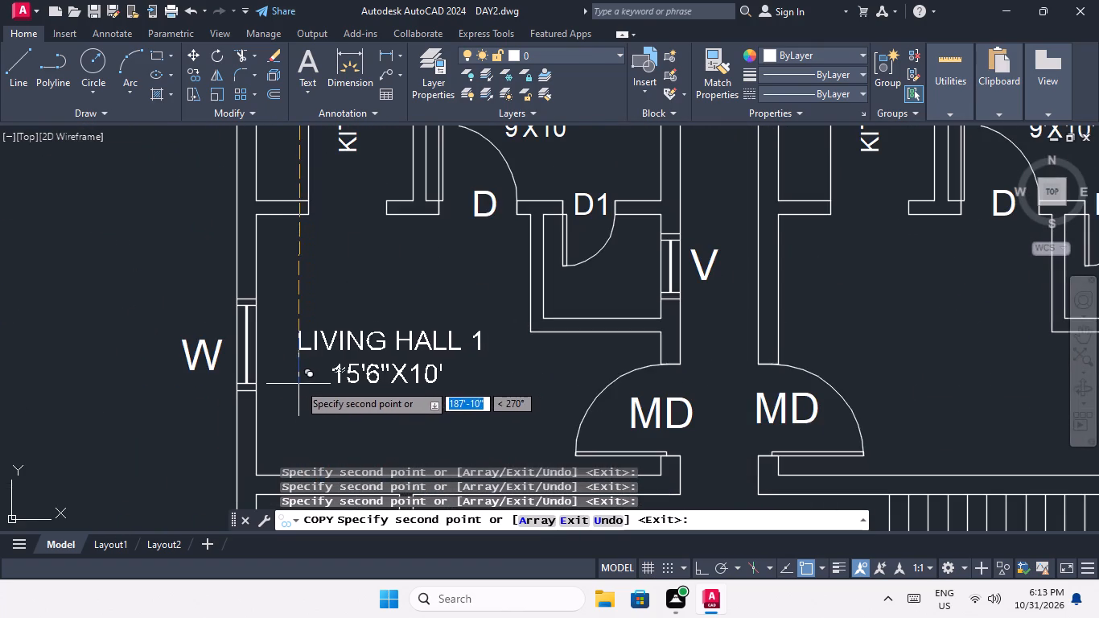
click(298, 382)
scroll(298, 369, down, 3)
scroll(420, 369, up, 3)
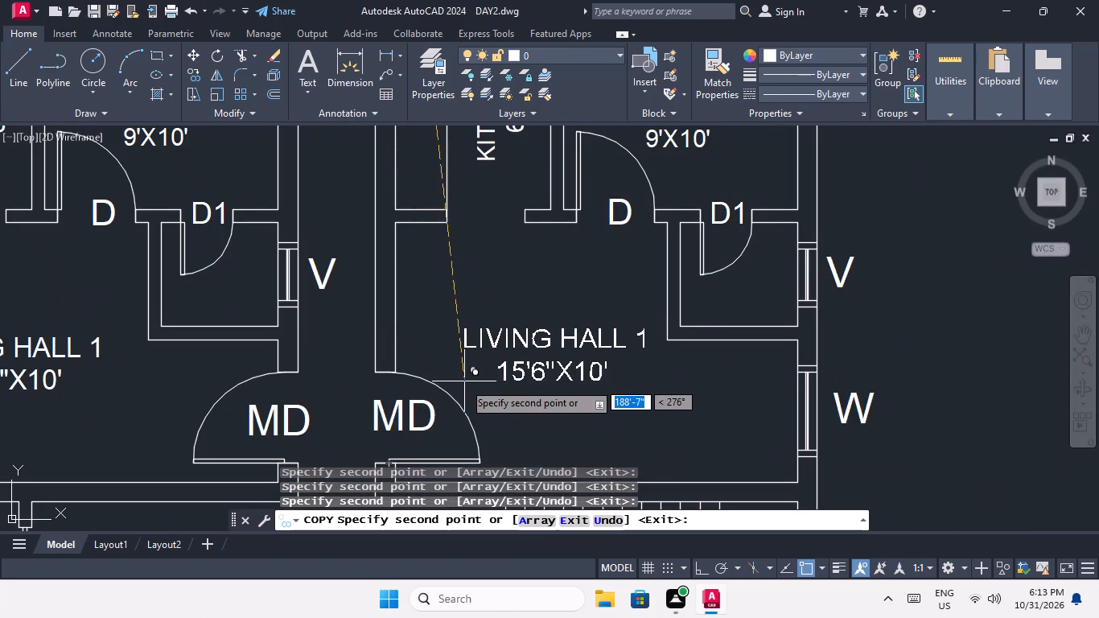
click(454, 377)
Place copies of the LIVING HALL 1 label in the empty halls of the Kitchen 29 and Kitchen 30 flats.
scroll(465, 367, down, 2)
middle_drag(471, 382, 494, 469)
scroll(271, 270, up, 1)
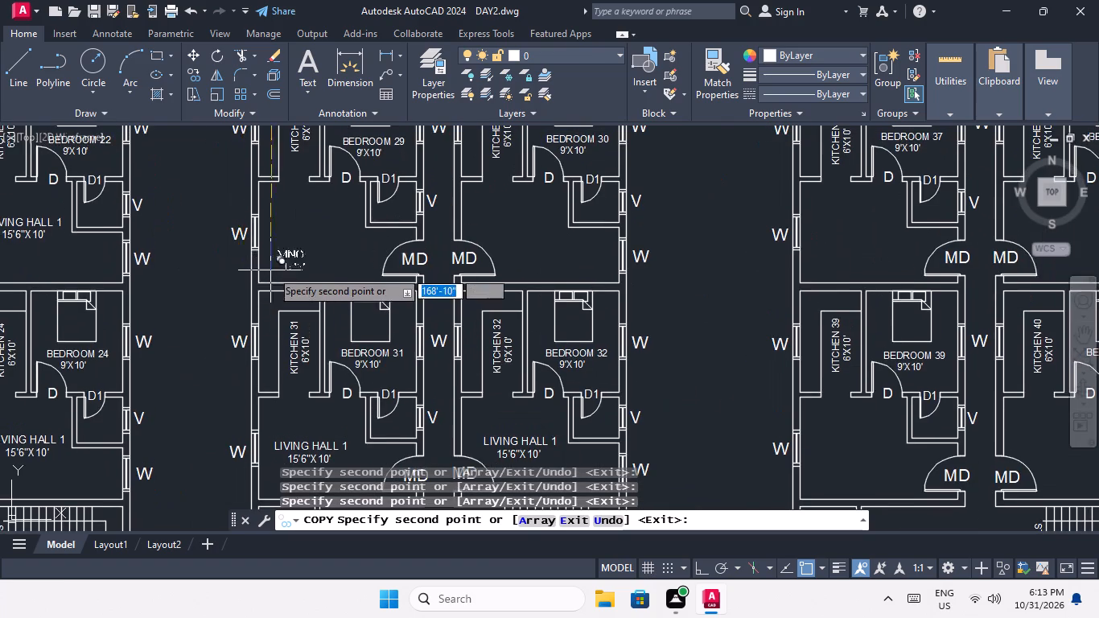
scroll(271, 270, up, 1)
click(275, 219)
scroll(283, 215, down, 2)
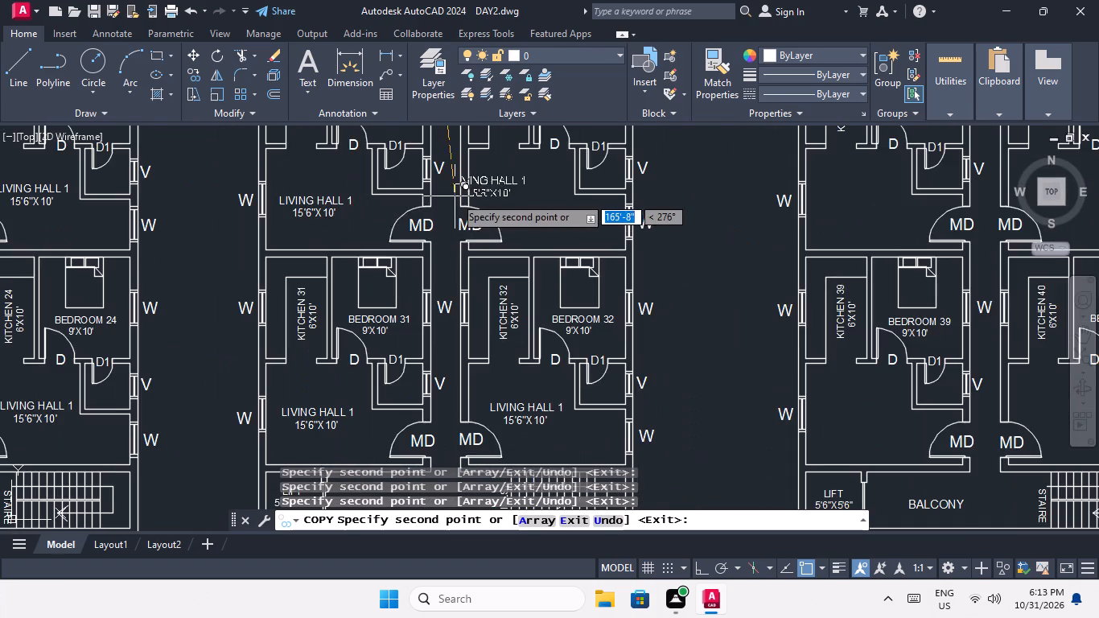
scroll(471, 219, up, 1)
click(496, 200)
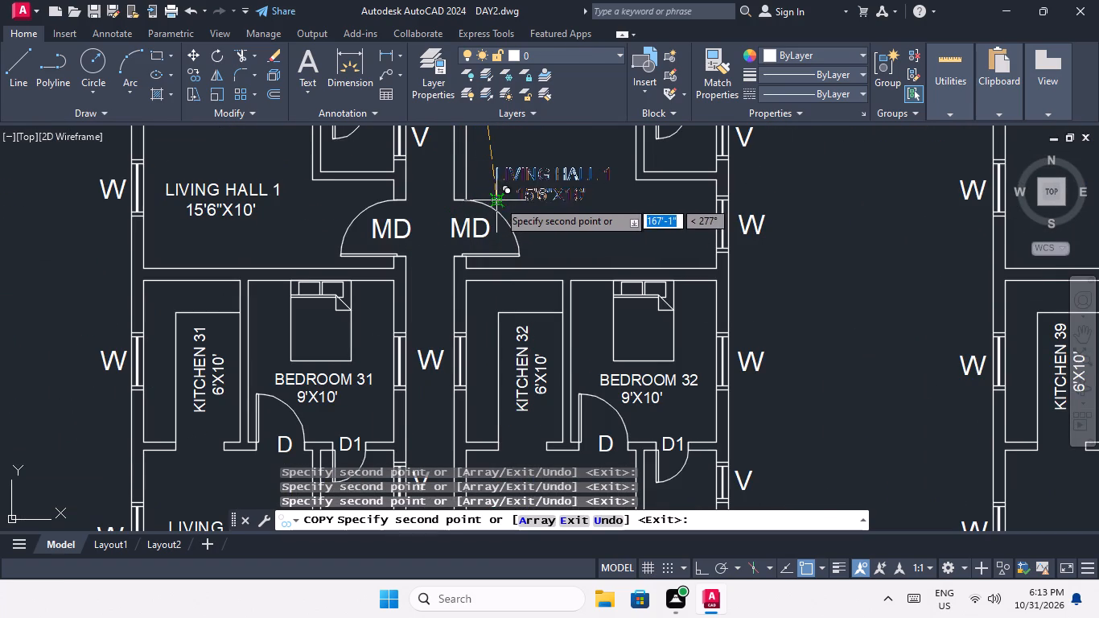
Place copies of the LIVING HALL 1 label in the halls of the Kitchen 27 and Kitchen 28 flats.
scroll(513, 201, down, 1)
middle_drag(513, 212, 494, 389)
middle_drag(422, 285, 447, 403)
scroll(311, 295, up, 1)
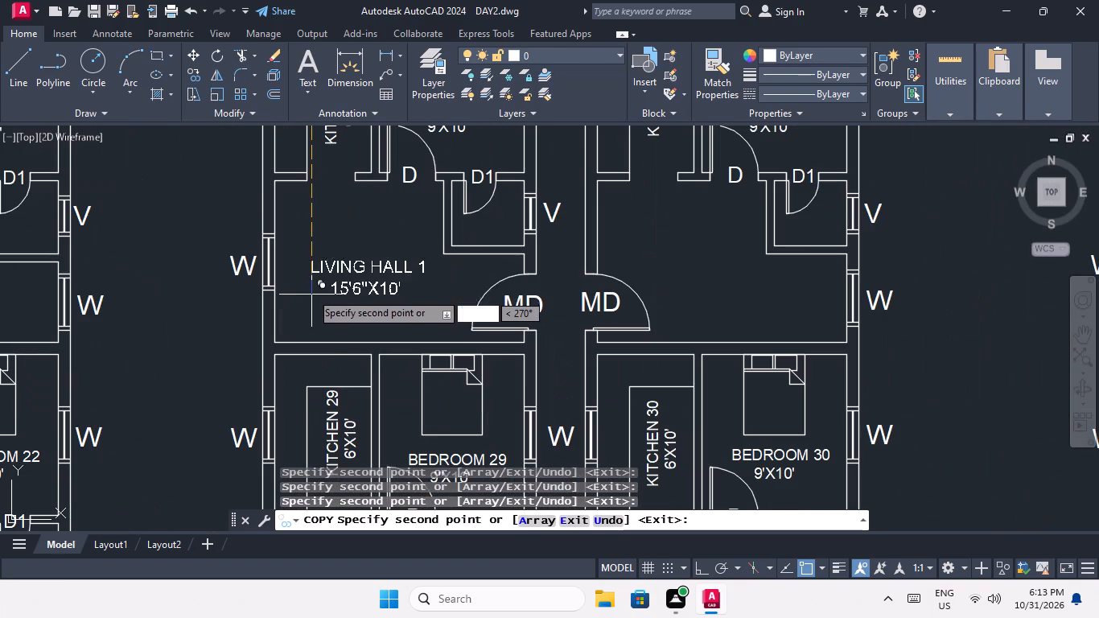
click(303, 280)
scroll(307, 275, down, 2)
scroll(439, 270, up, 2)
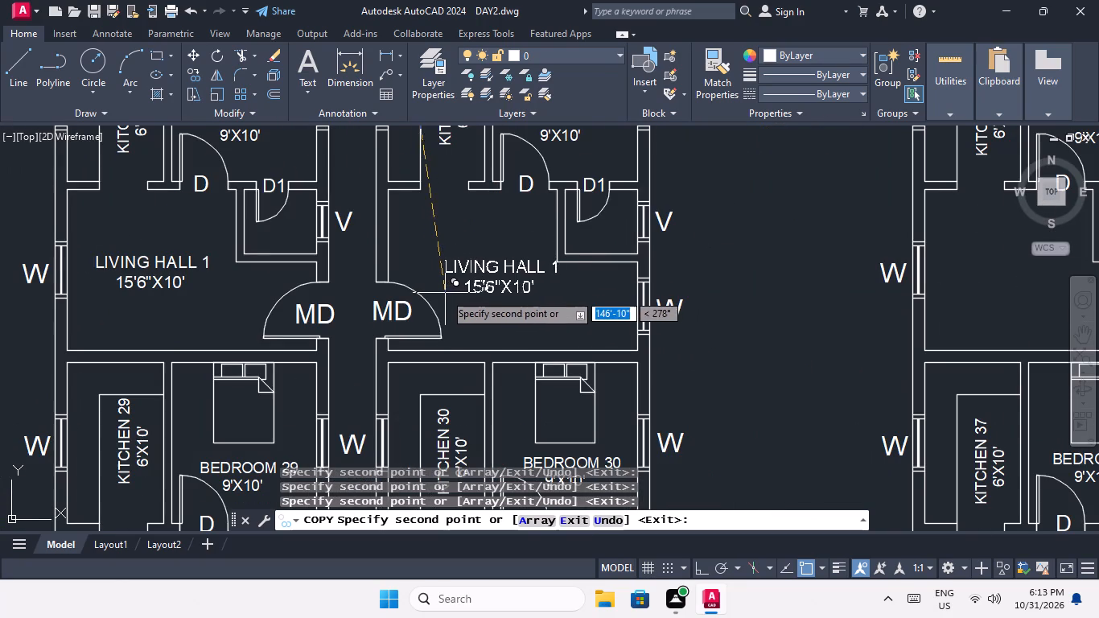
click(426, 286)
Place copies of the LIVING HALL 1 label in the Kitchen 33 and Kitchen 34 flats of the last floor plan.
scroll(434, 276, down, 1)
middle_drag(434, 279, 471, 410)
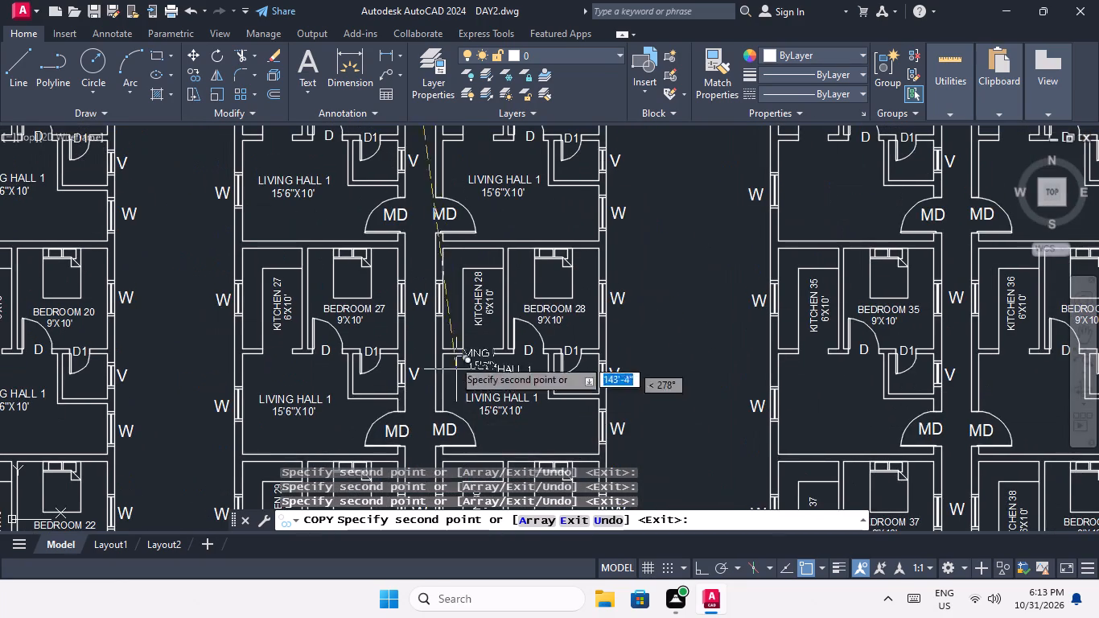
scroll(414, 290, down, 3)
scroll(515, 275, up, 3)
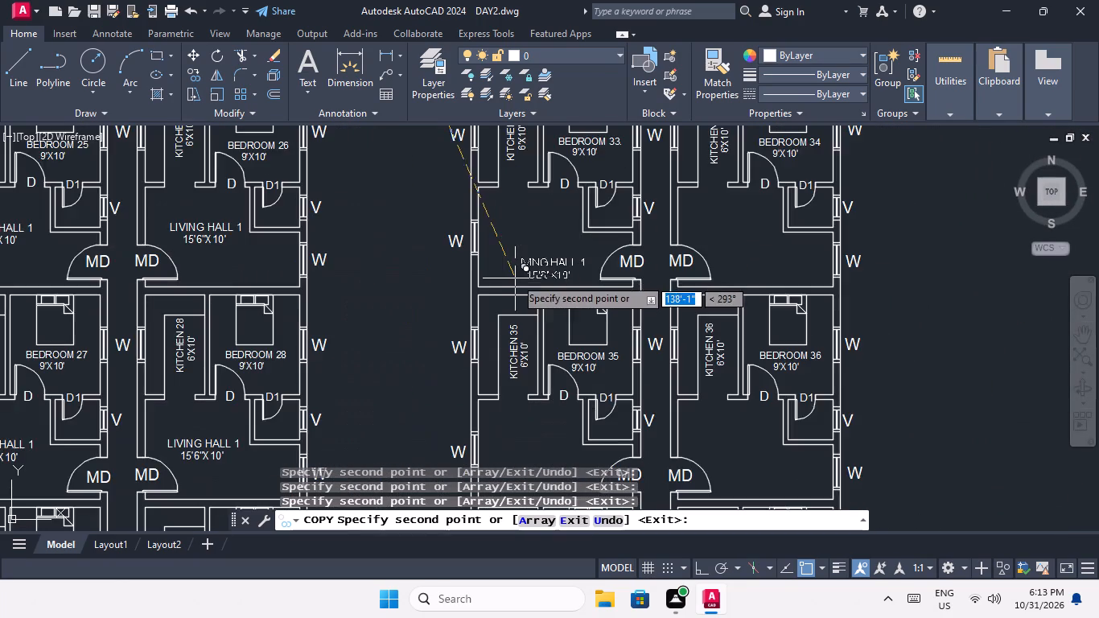
scroll(501, 257, up, 2)
click(481, 236)
scroll(484, 230, down, 3)
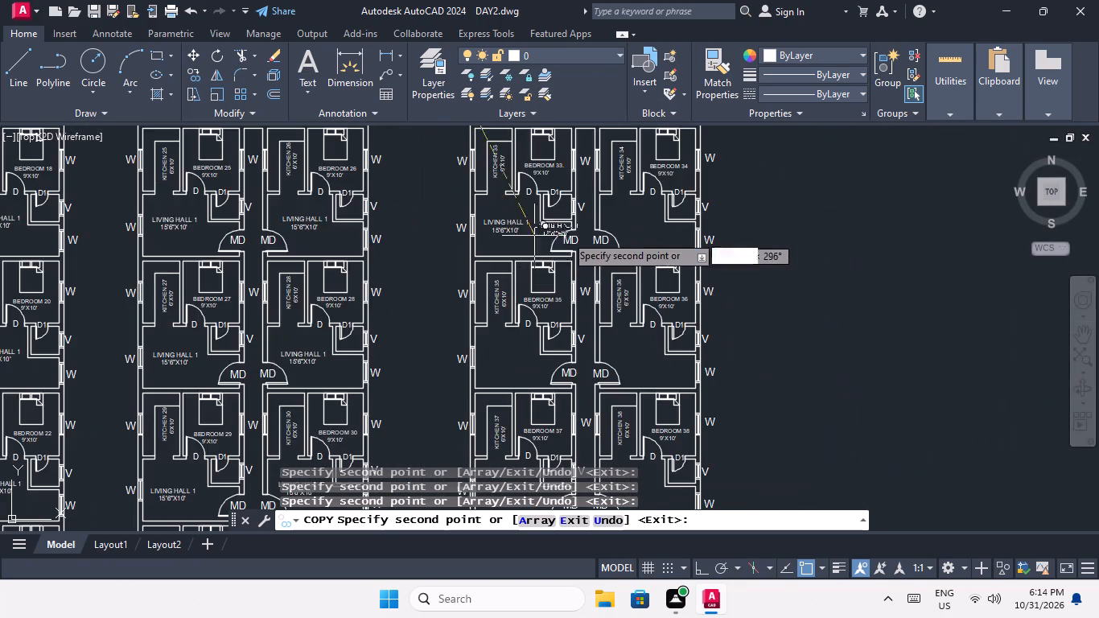
scroll(620, 241, up, 3)
middle_drag(572, 241, 476, 299)
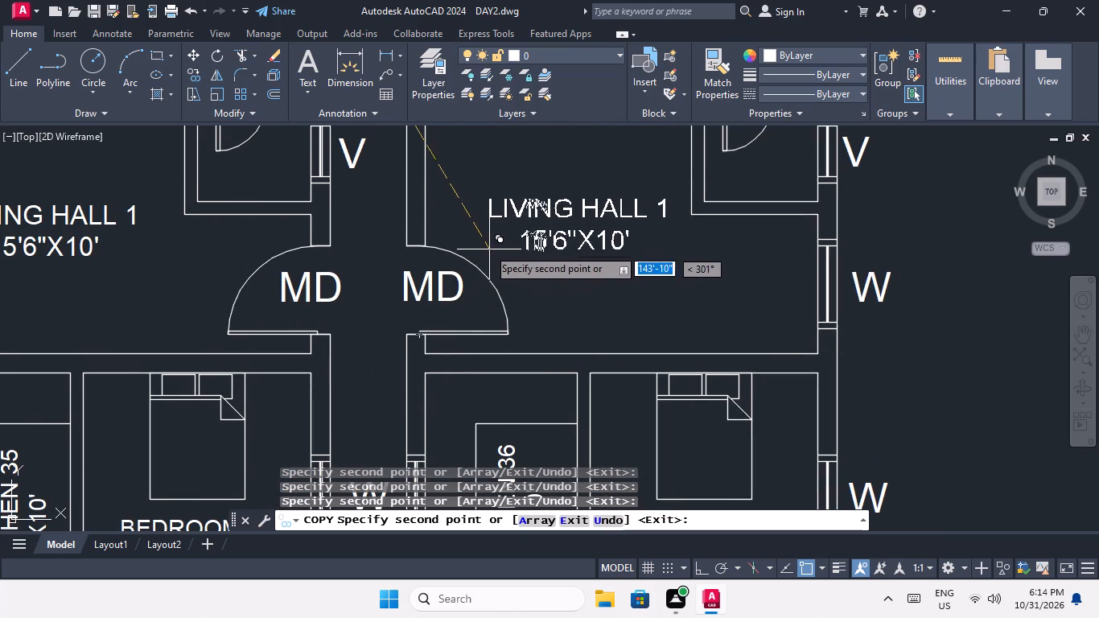
click(483, 231)
Place copies of the LIVING HALL 1 label in the halls of the Kitchen 35 and Kitchen 36 flats.
scroll(492, 208, down, 3)
middle_drag(483, 263, 484, 186)
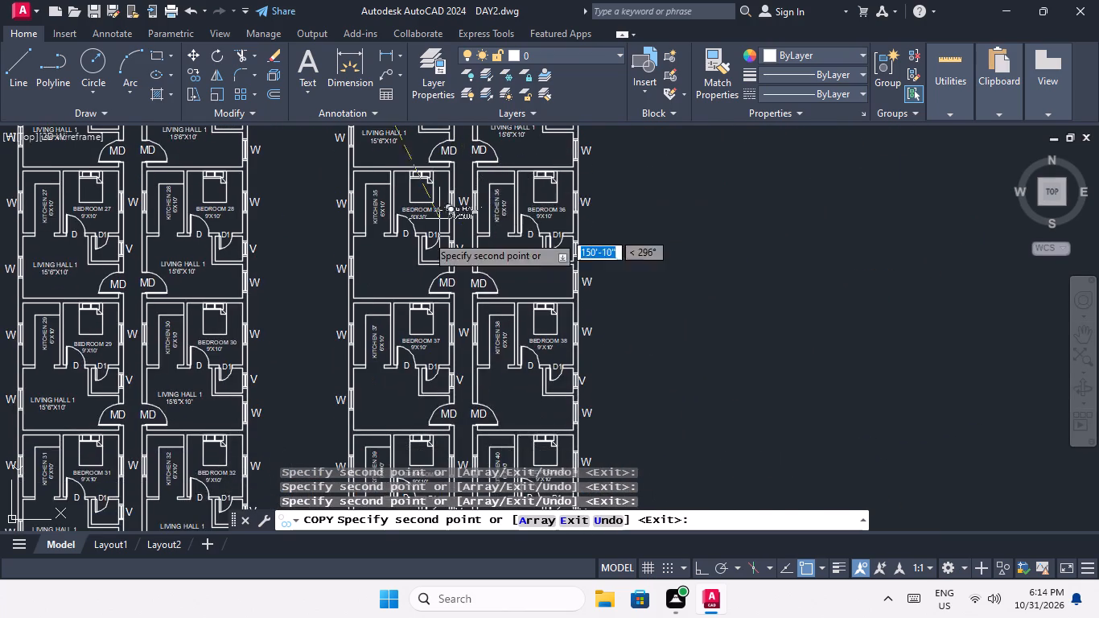
scroll(385, 278, up, 2)
click(338, 267)
scroll(350, 255, down, 2)
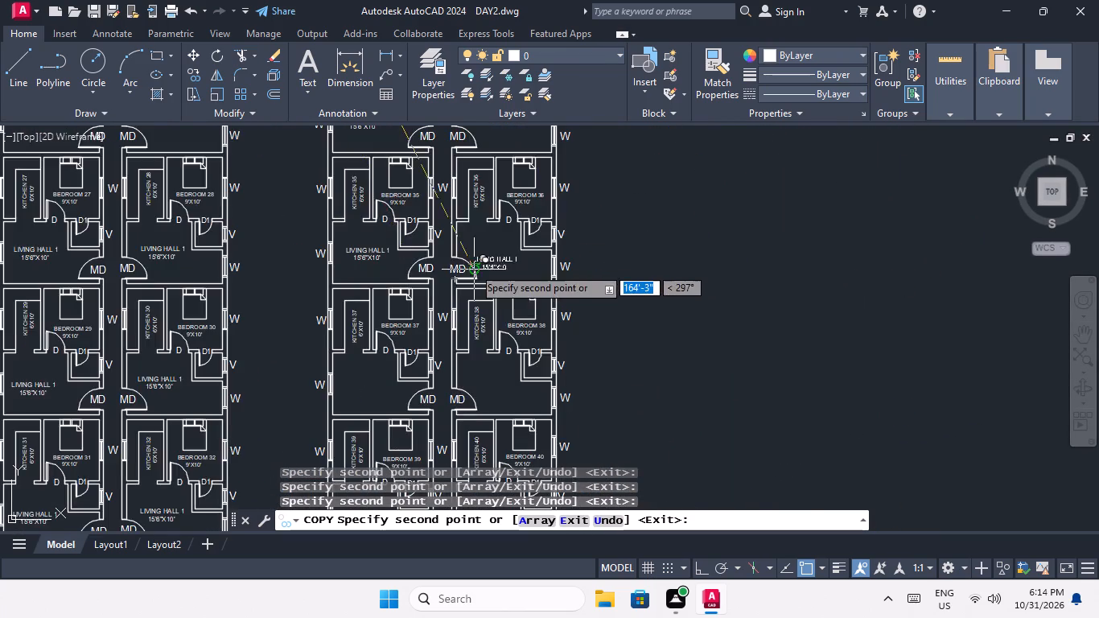
scroll(471, 265, up, 3)
click(460, 234)
Place copies of the LIVING HALL 1 label in the halls of the Kitchen 37 and Kitchen 38 flats.
scroll(484, 207, down, 3)
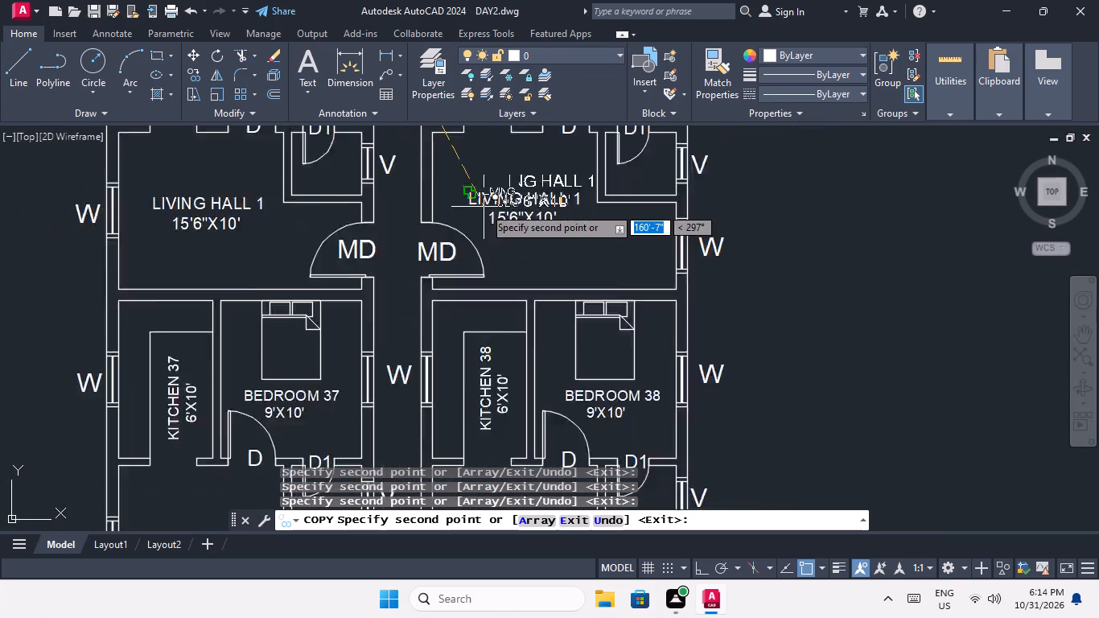
middle_drag(366, 359, 365, 242)
scroll(290, 309, up, 2)
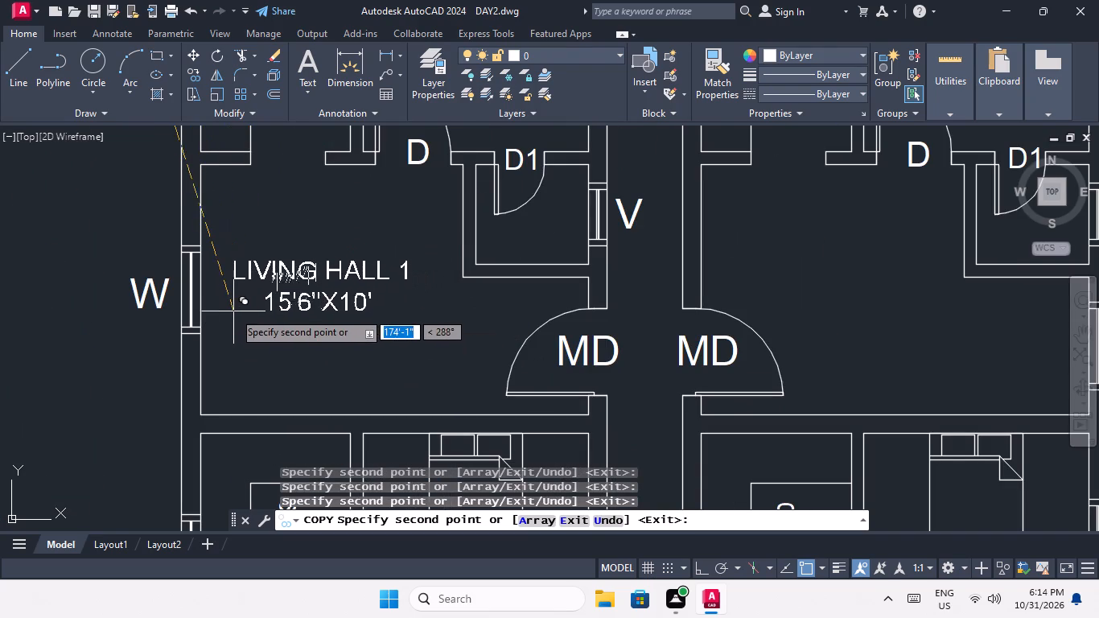
click(241, 315)
scroll(257, 278, down, 2)
scroll(458, 297, up, 3)
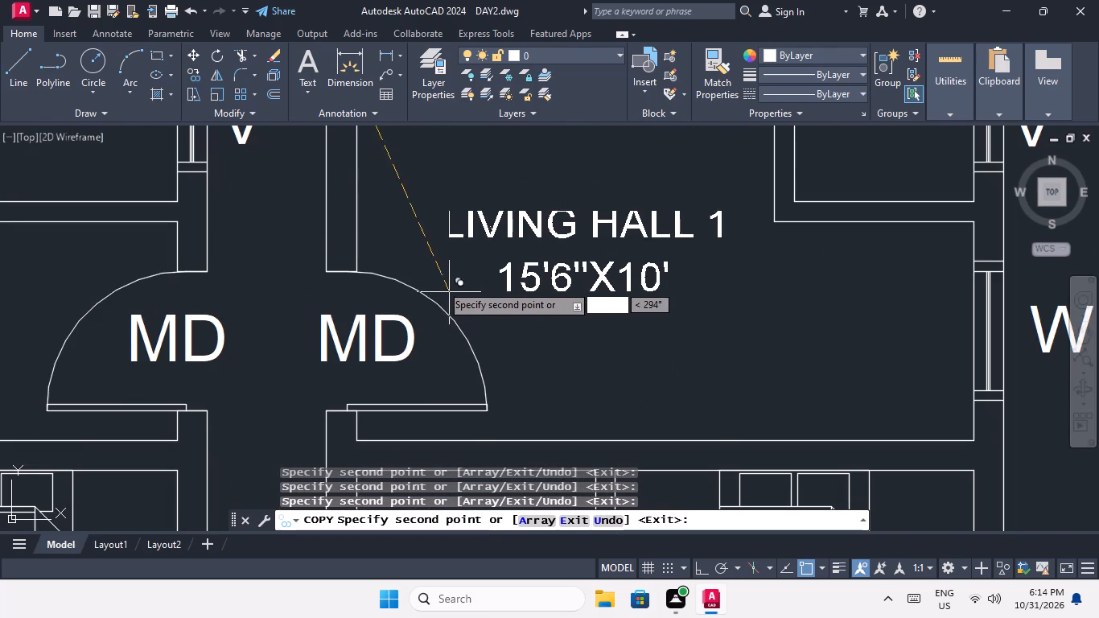
click(437, 266)
Place copies of the LIVING HALL 1 label in the bottom-row Kitchen 39 and Kitchen 40 flats and end the copying.
scroll(451, 240, down, 3)
middle_drag(426, 290, 444, 190)
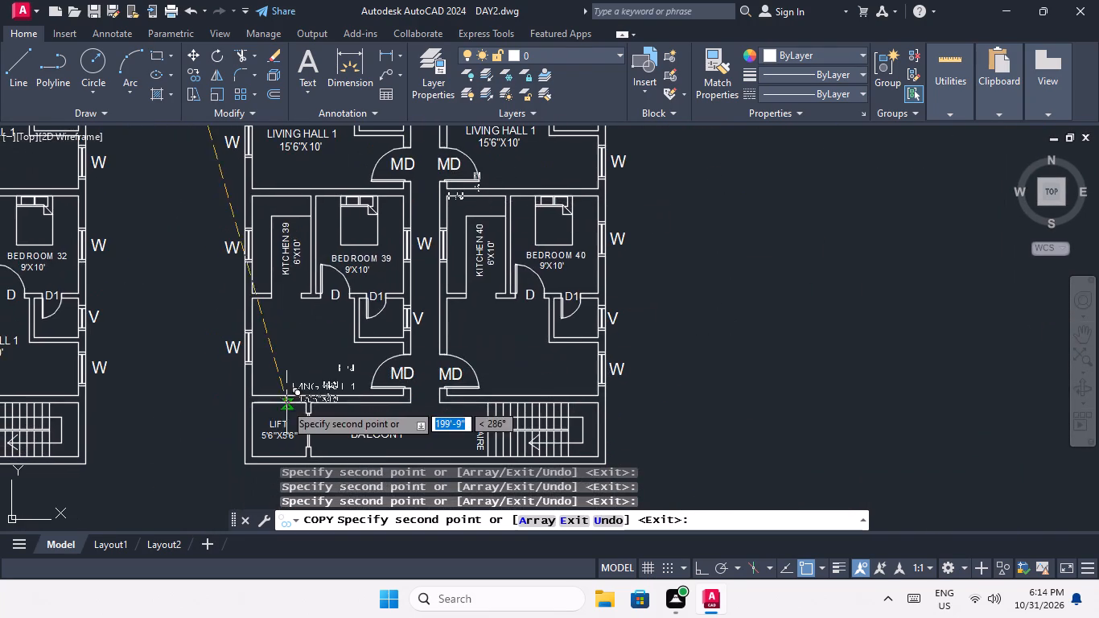
scroll(288, 398, up, 1)
click(260, 337)
scroll(271, 322, down, 2)
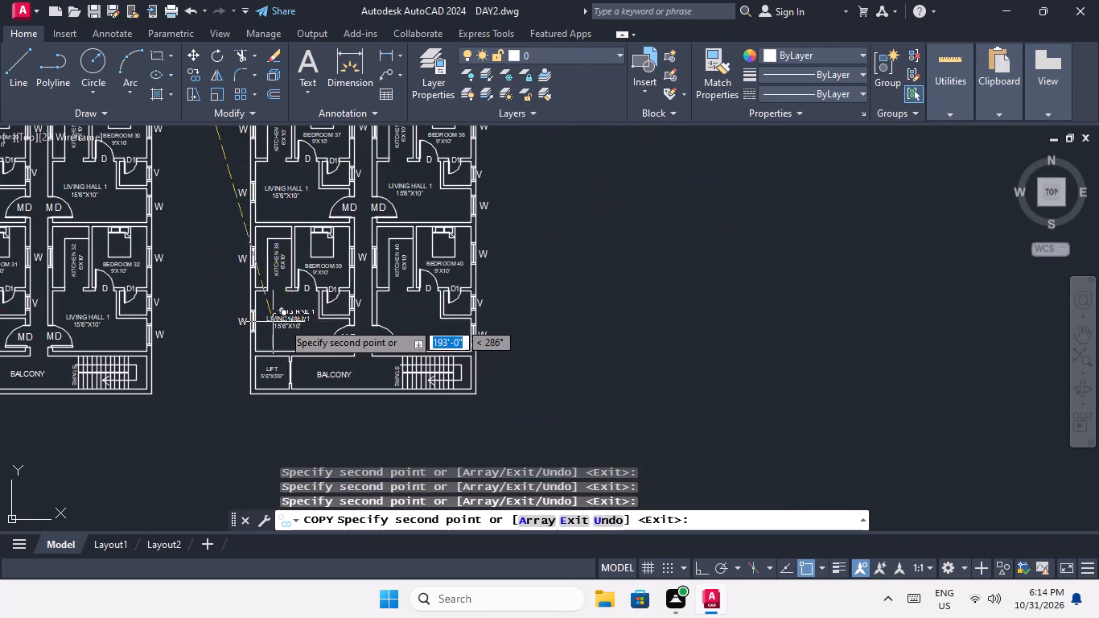
scroll(377, 325, up, 3)
click(434, 333)
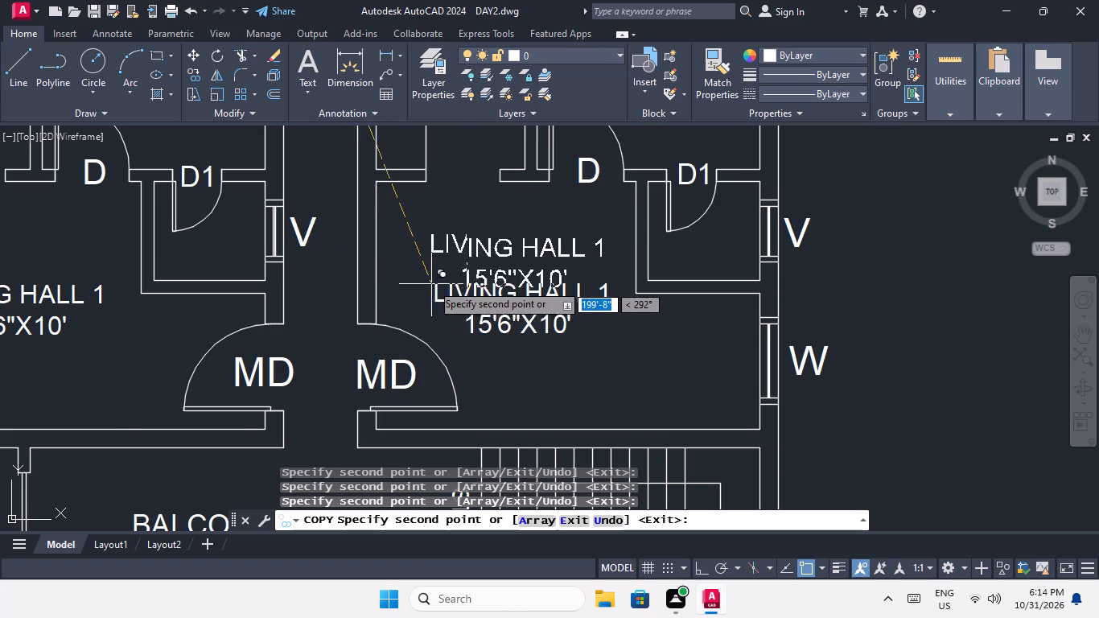
scroll(431, 283, down, 3)
key(Escape)
key(Escape)
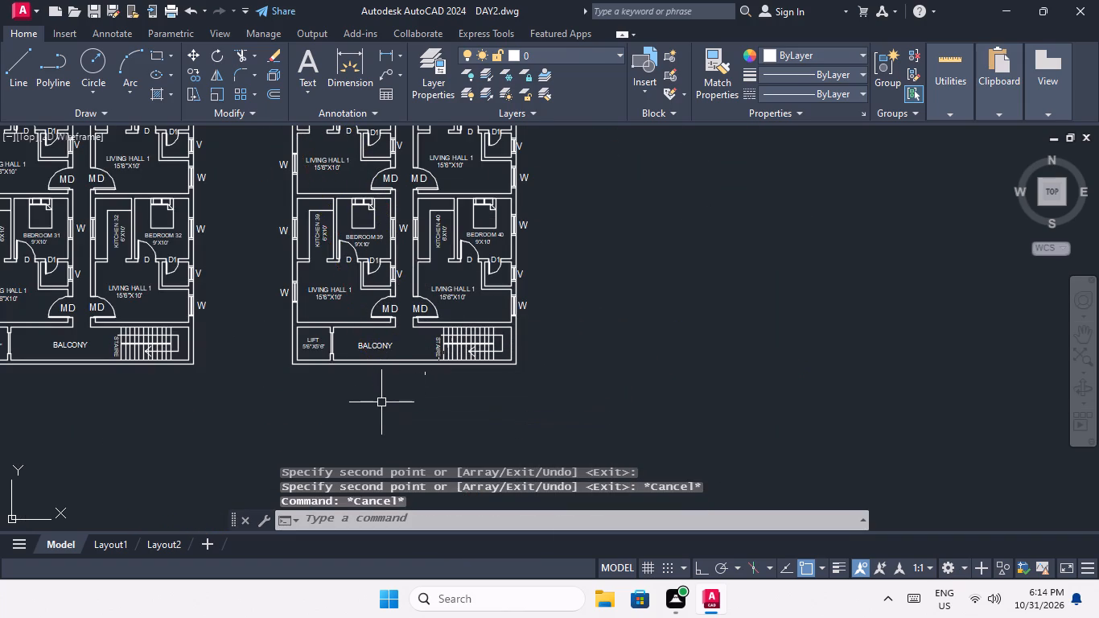
Renumber the living hall label in the Kitchen 2 flat of the first apartment plan as LIVING HALL 2.
scroll(387, 355, down, 3)
middle_drag(394, 360, 434, 448)
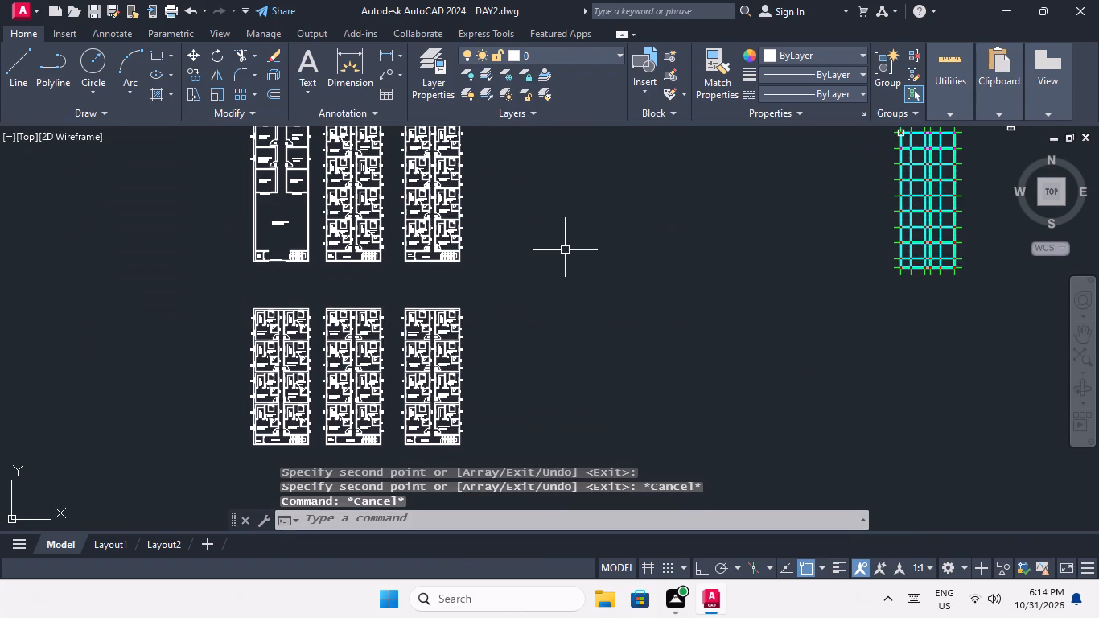
middle_drag(435, 320, 429, 354)
scroll(353, 213, up, 2)
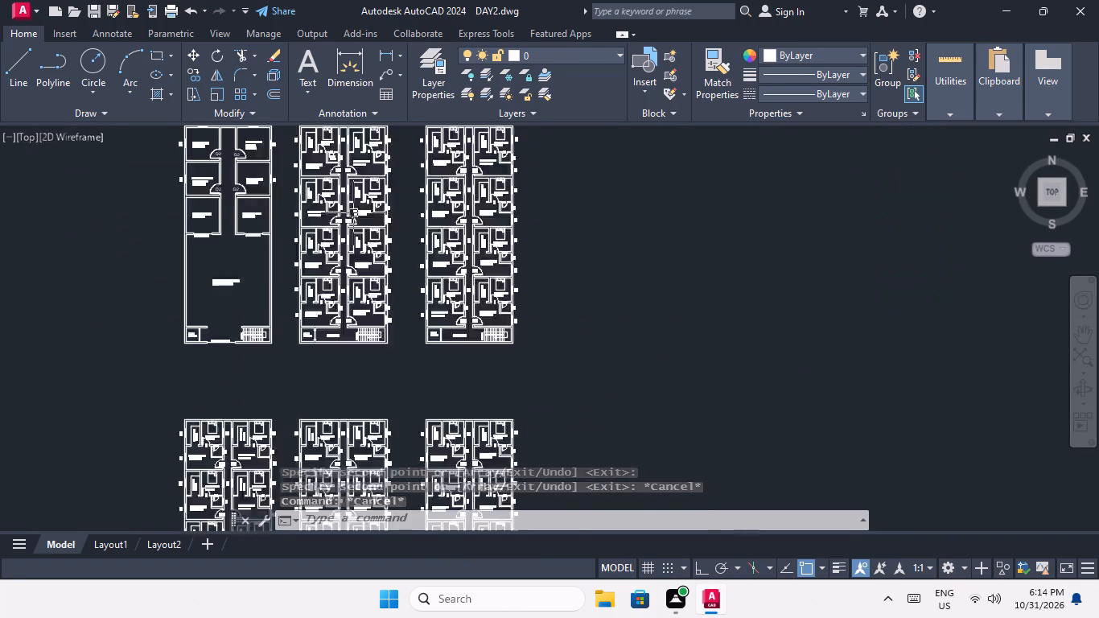
scroll(353, 213, up, 1)
middle_drag(351, 284, 352, 356)
middle_drag(275, 294, 278, 433)
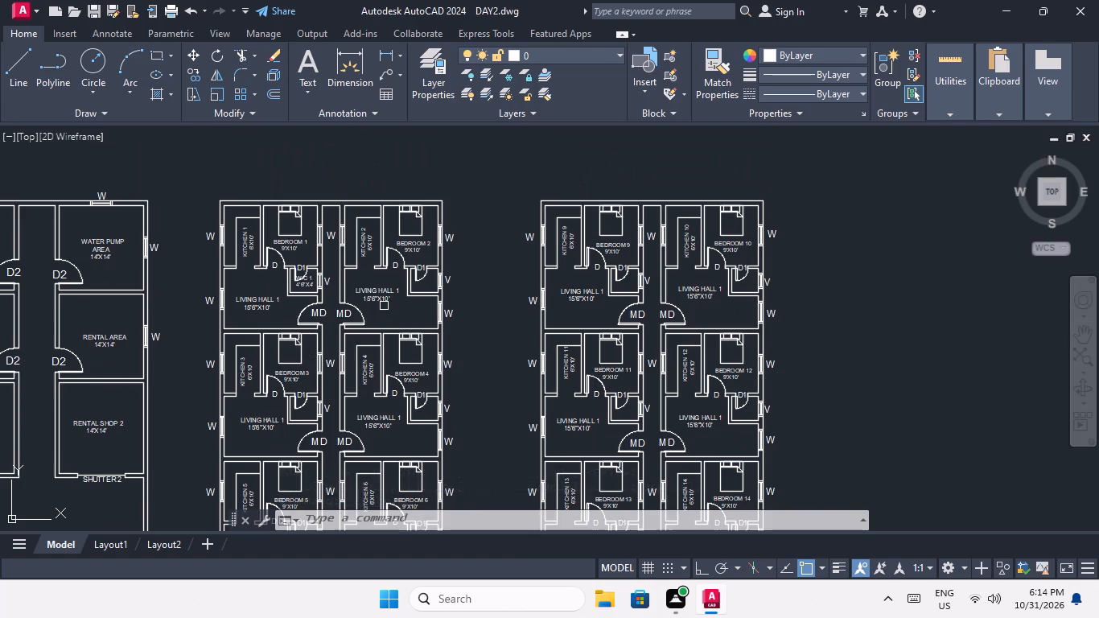
scroll(385, 305, up, 3)
middle_drag(382, 360, 373, 415)
double_click(378, 307)
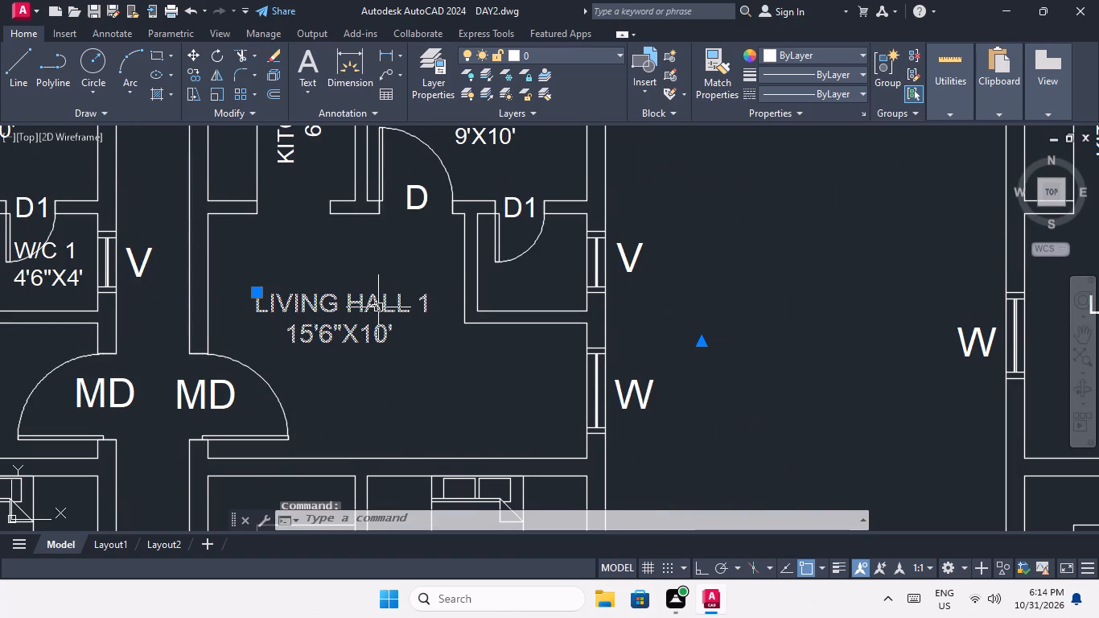
click(438, 304)
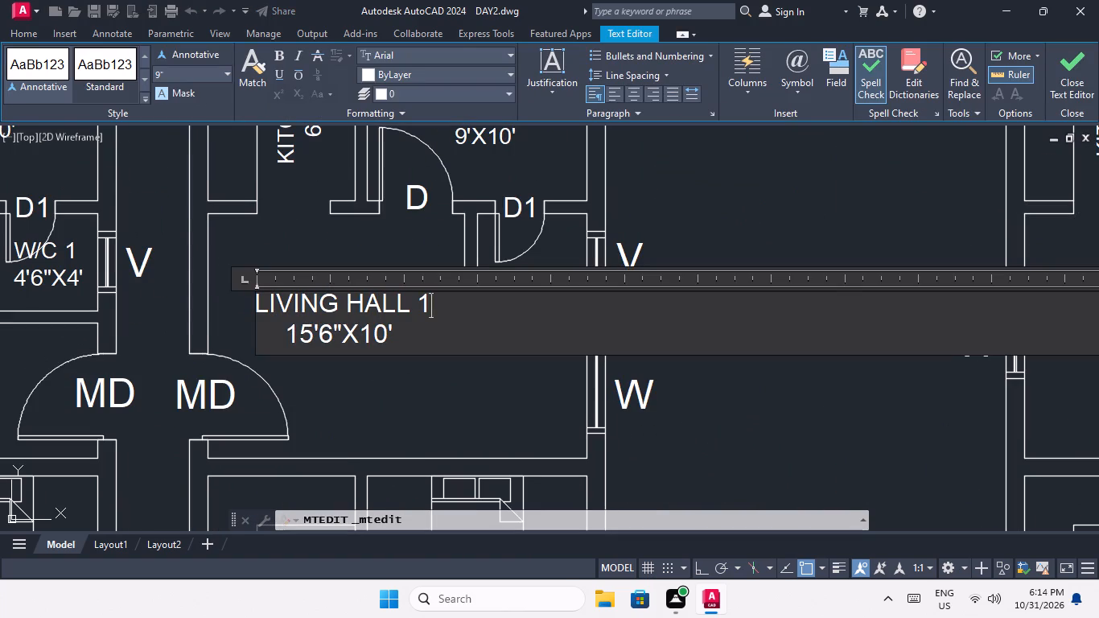
key(BackSpace)
key(2)
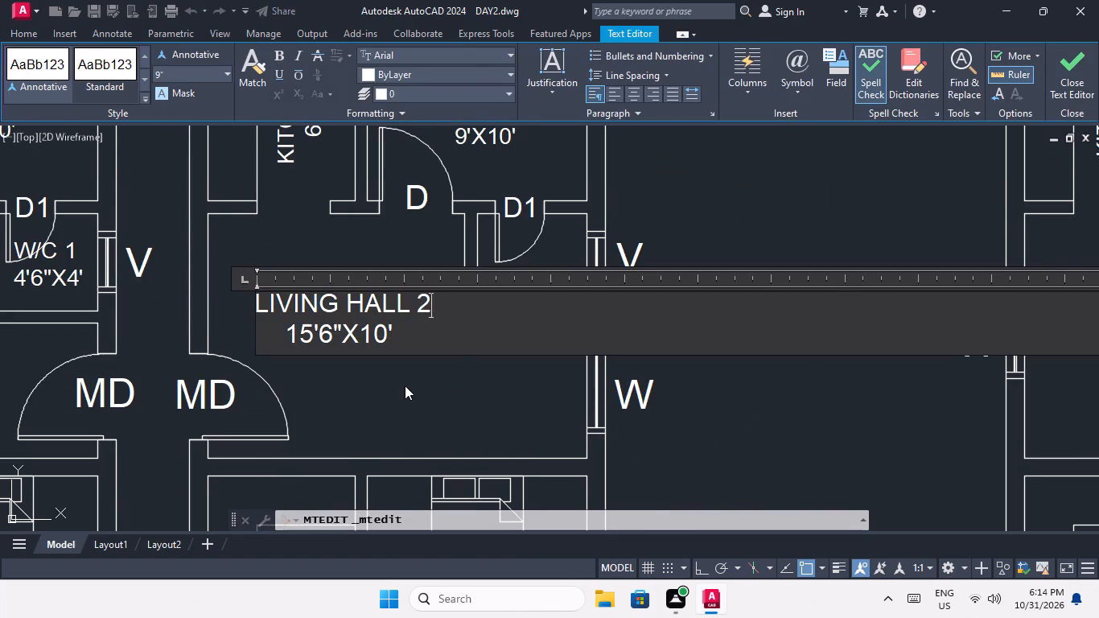
click(405, 385)
Renumber the living hall label in the Kitchen 3 flat as LIVING HALL 3.
scroll(416, 328, down, 2)
middle_drag(413, 332, 420, 176)
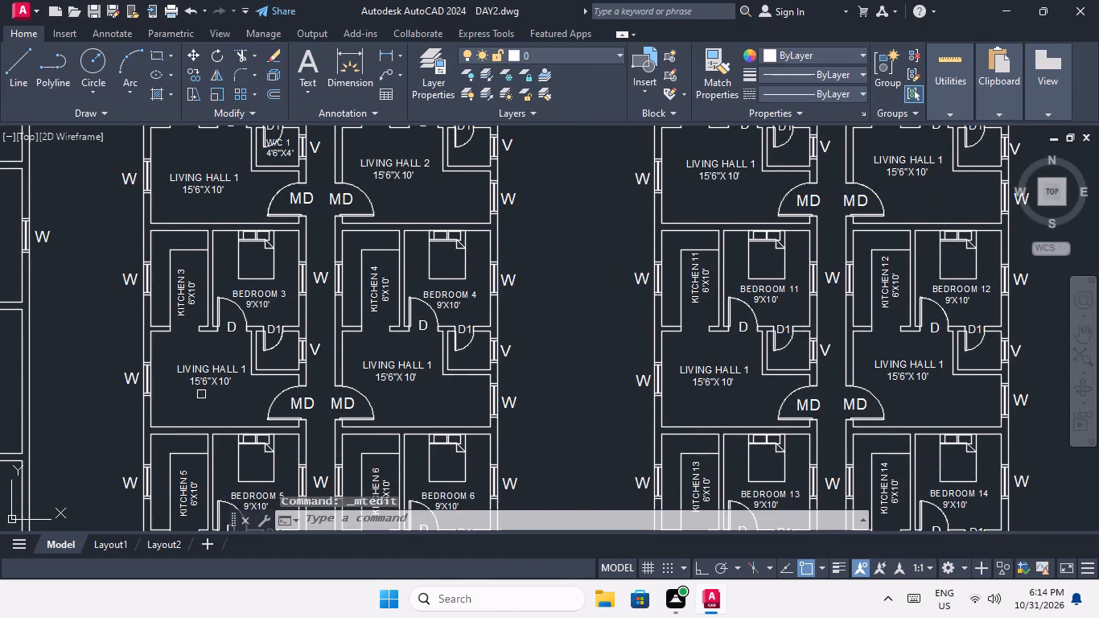
scroll(206, 393, up, 1)
double_click(227, 373)
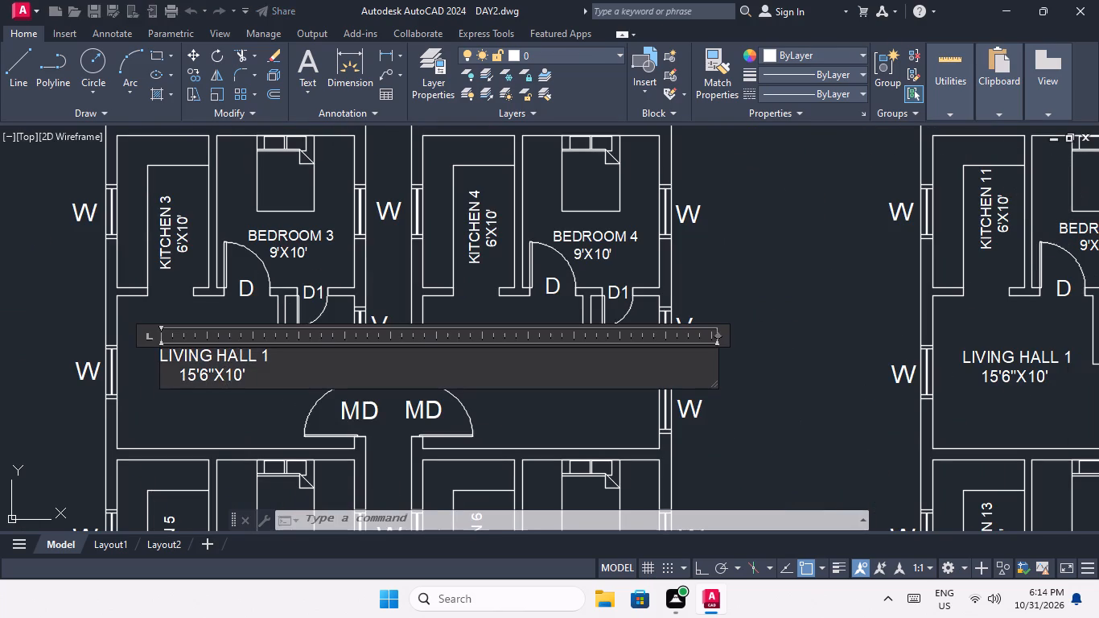
click(272, 359)
key(BackSpace)
key(3)
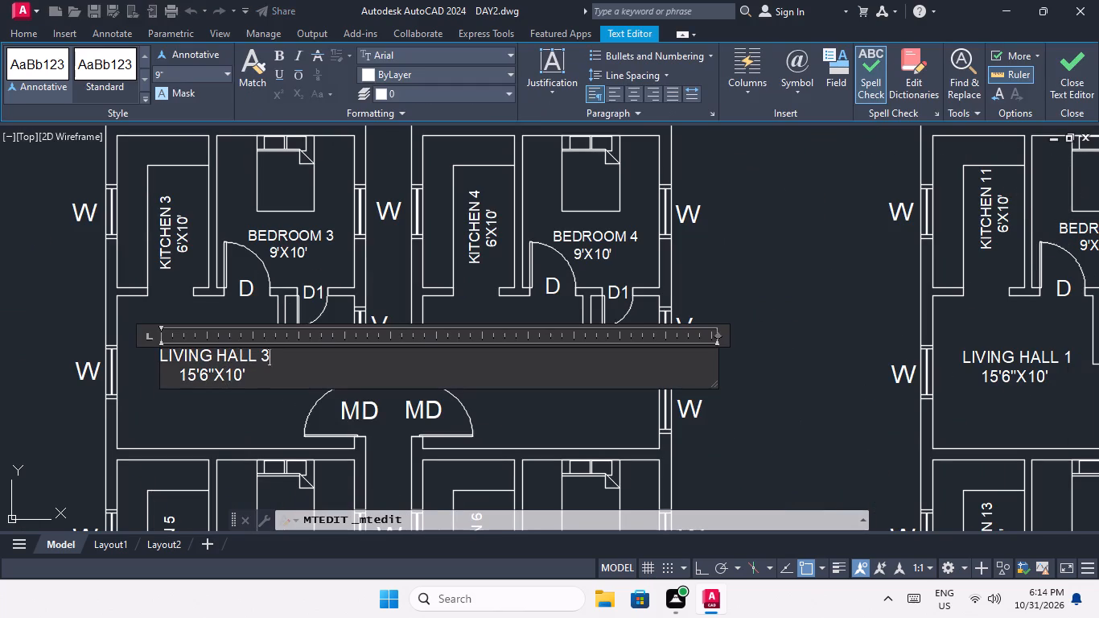
click(274, 415)
Renumber the living hall label in the Kitchen 4 flat as LIVING HALL 4, keeping its 15'6"X10' size line.
double_click(512, 369)
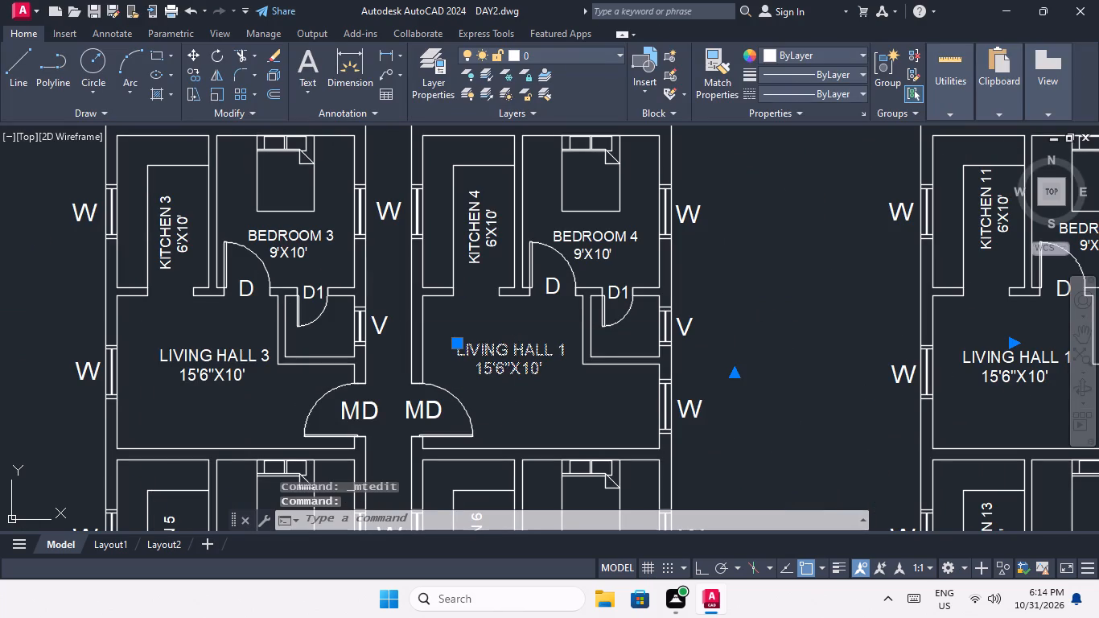
key(BackSpace)
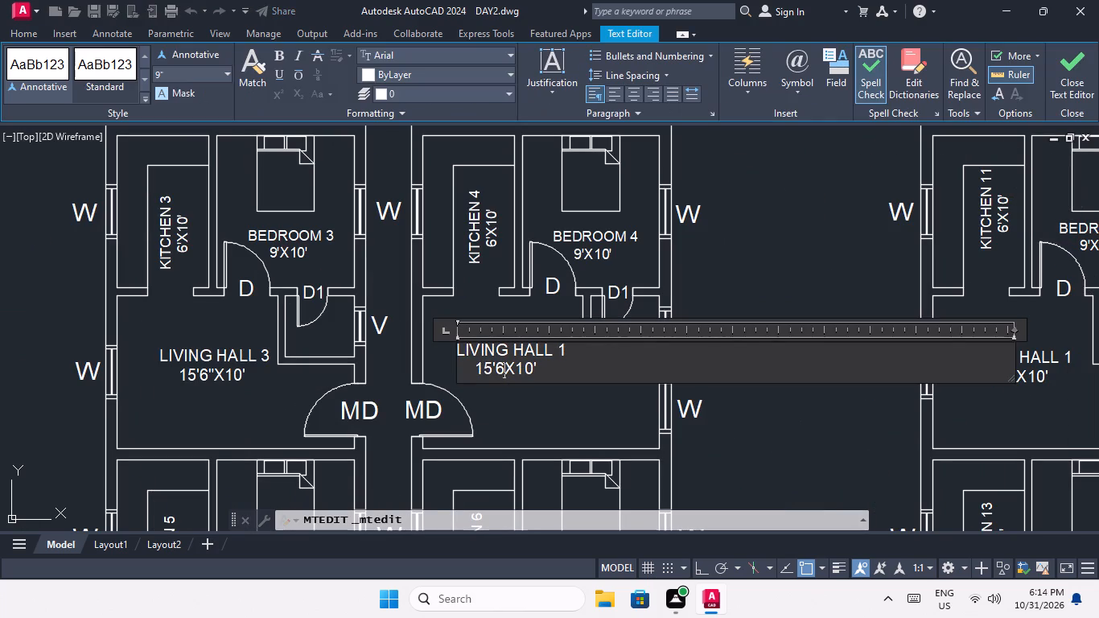
key(ctrl+z)
click(568, 356)
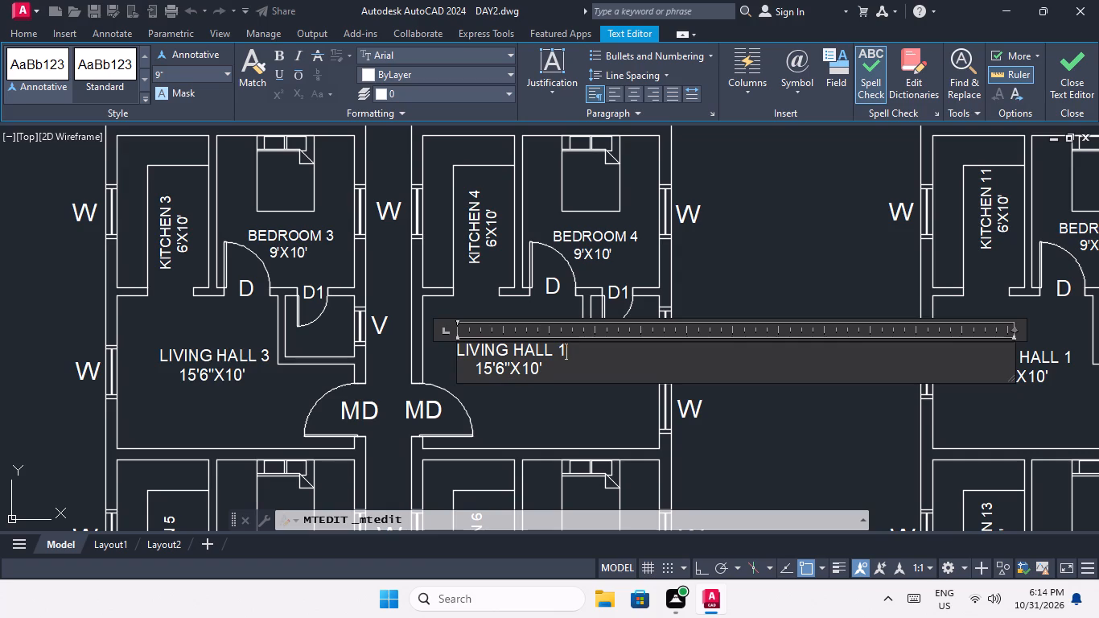
key(BackSpace)
key(4)
click(537, 426)
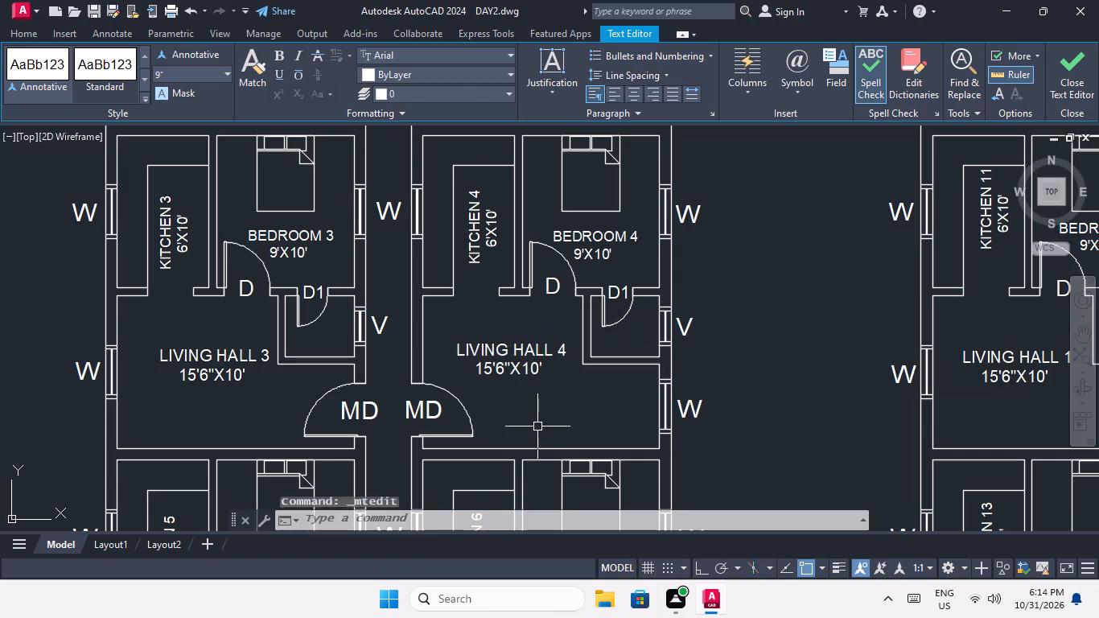
Renumber the living hall label in the Kitchen 5 flat of the first apartment plan as LIVING HALL 5.
middle_drag(536, 426, 506, 277)
scroll(506, 277, down, 1)
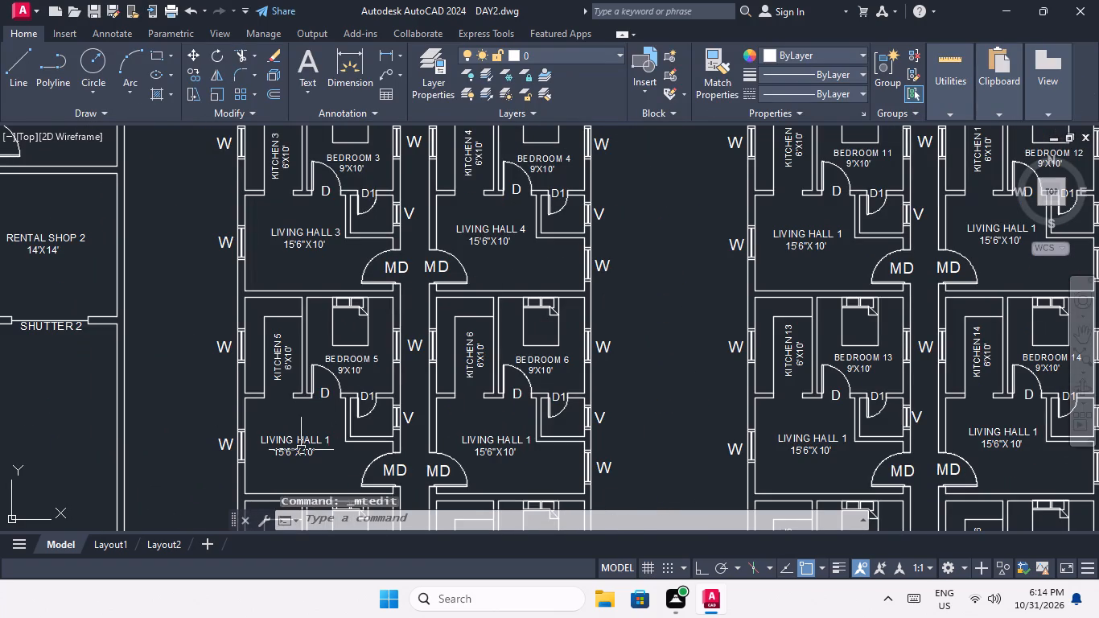
double_click(301, 450)
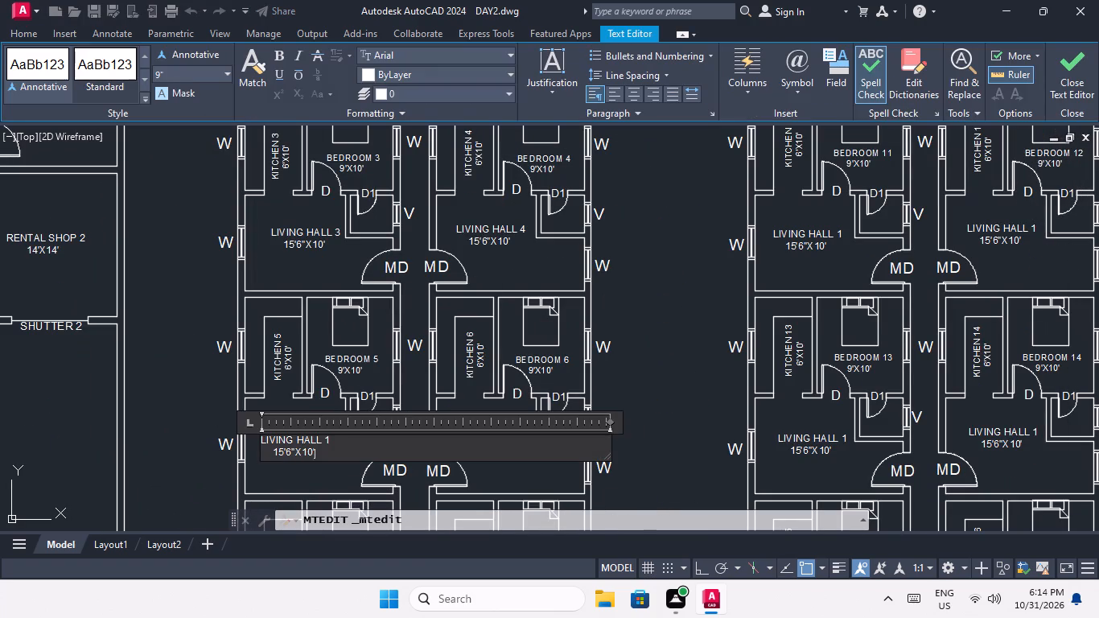
click(339, 448)
click(337, 440)
key(BackSpace)
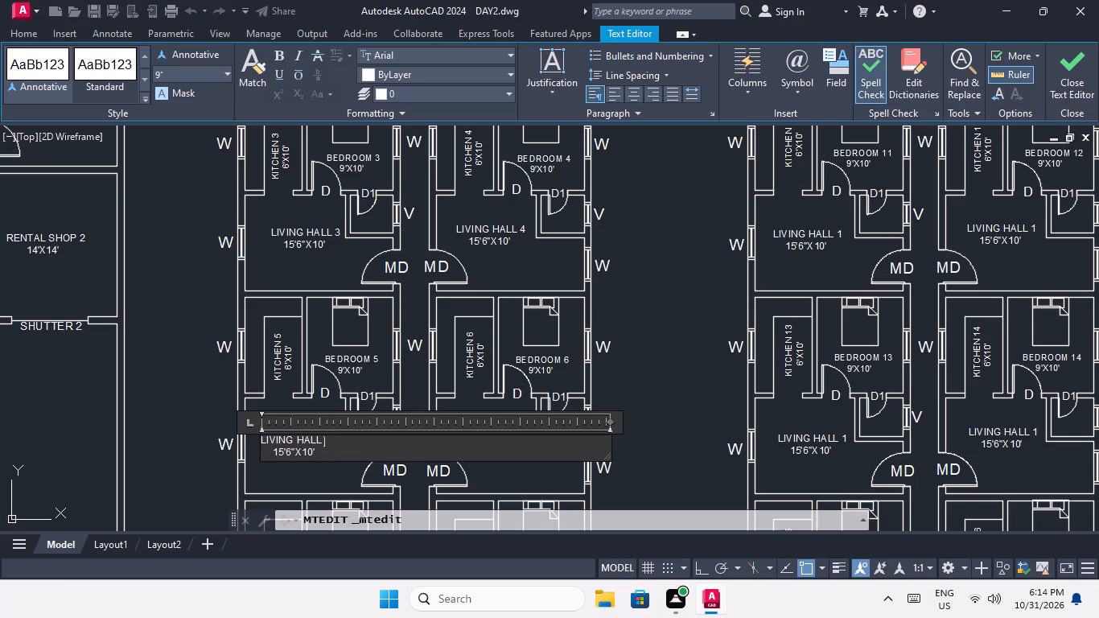
key(5)
click(314, 480)
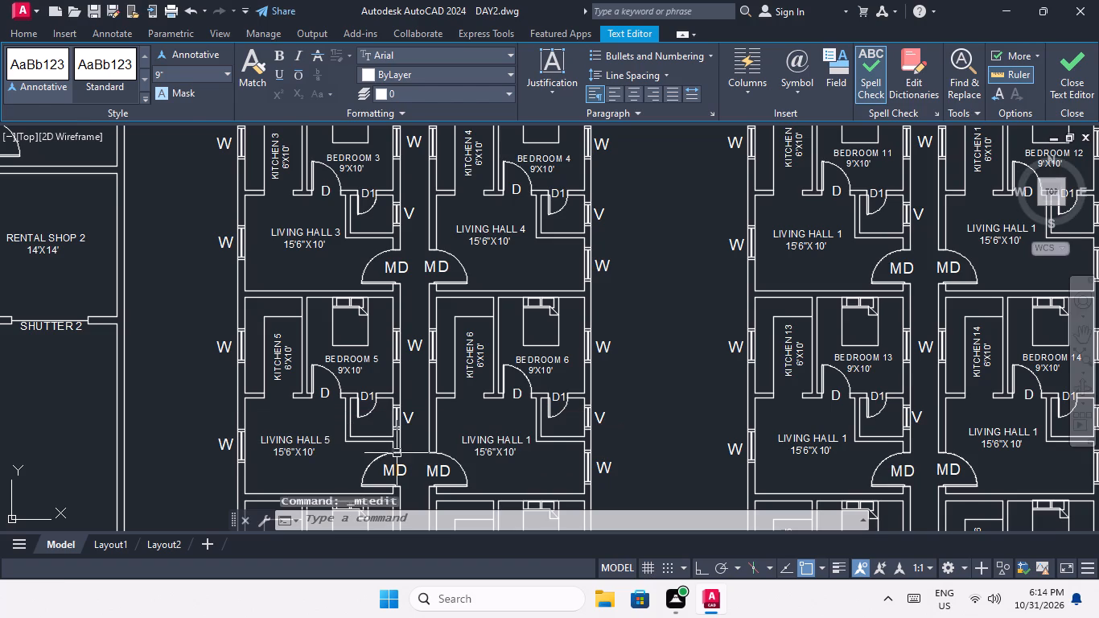
Renumber the living hall label in the Kitchen 6 flat as LIVING HALL 6.
double_click(505, 451)
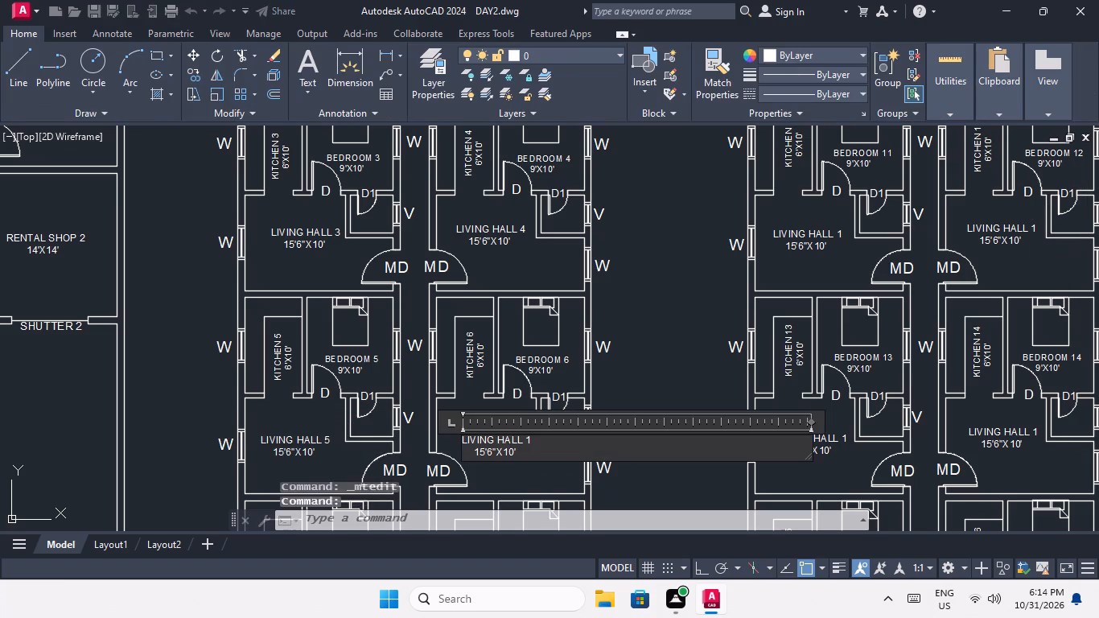
click(531, 445)
key(BackSpace)
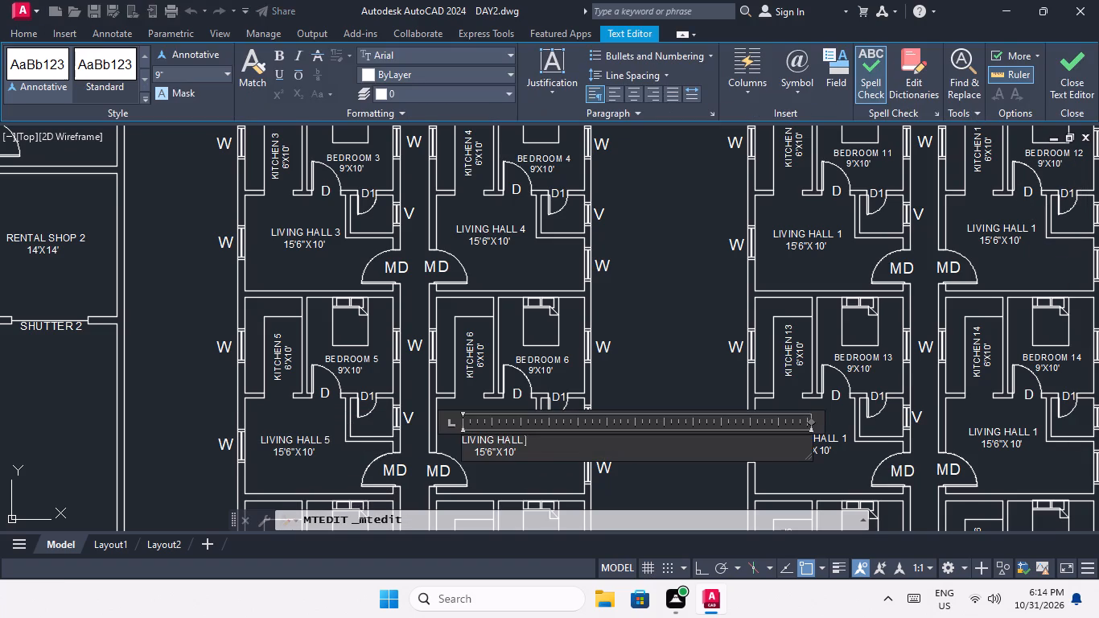
key(6)
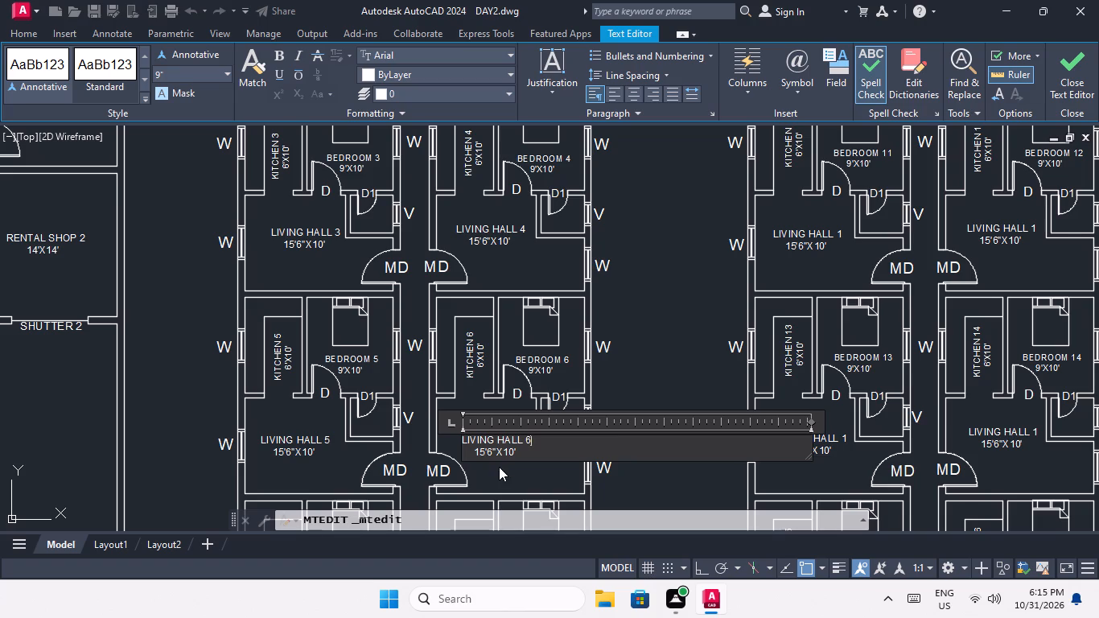
click(509, 468)
Renumber the living hall label in the Kitchen 7 flat, above the lift and balcony, as LIVING HALL 7.
middle_drag(501, 469, 459, 337)
scroll(463, 334, down, 2)
middle_drag(458, 345, 496, 278)
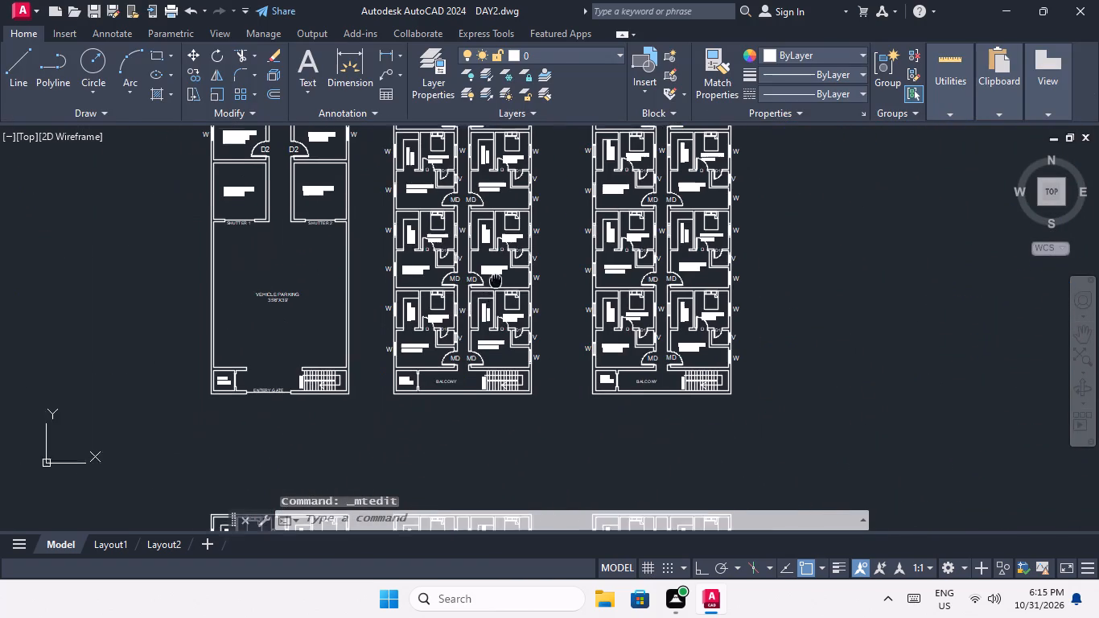
middle_drag(496, 278, 497, 276)
scroll(440, 295, up, 3)
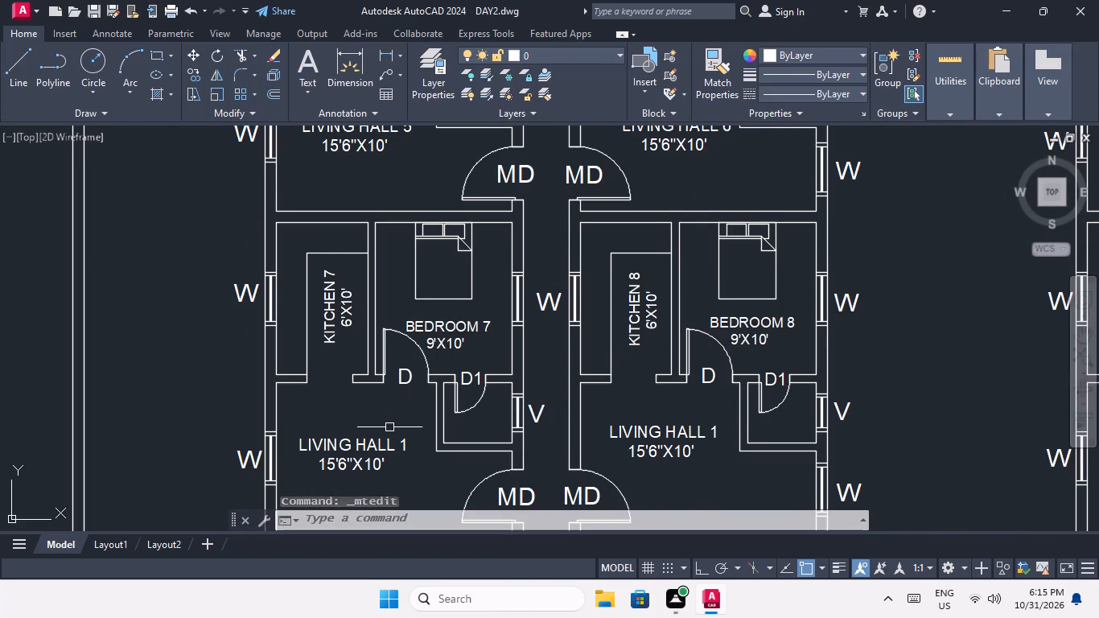
middle_drag(388, 423, 406, 311)
double_click(385, 333)
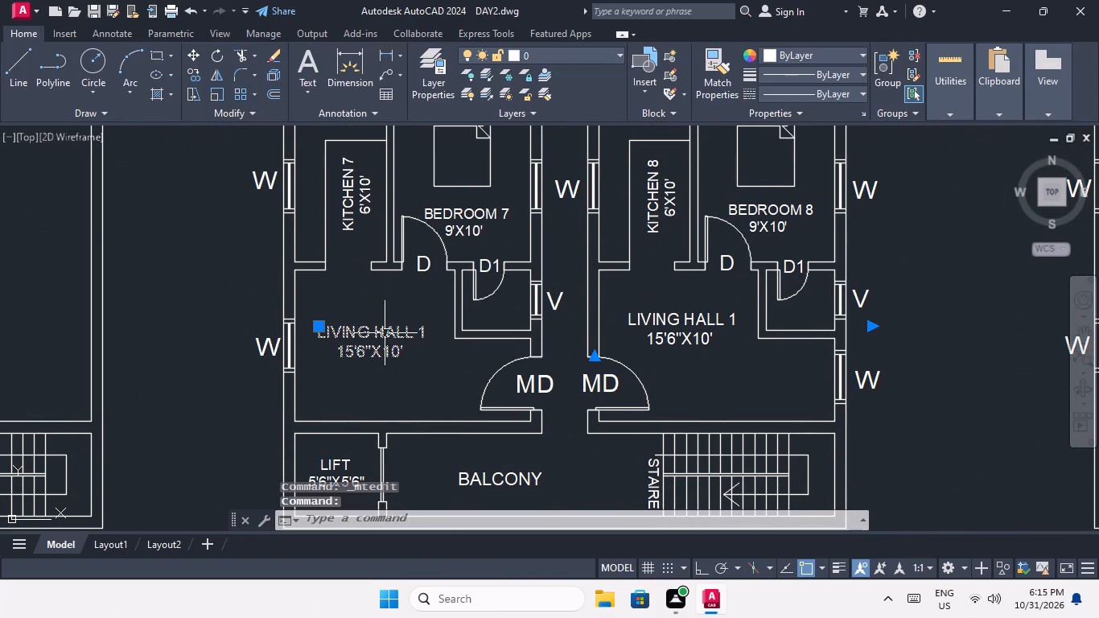
click(426, 332)
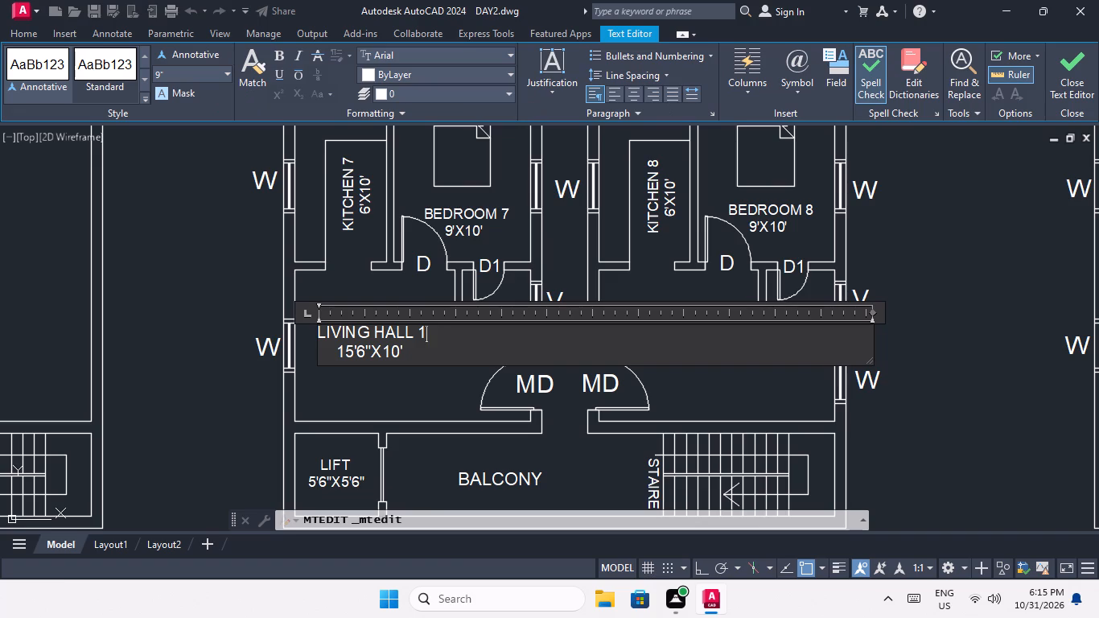
key(BackSpace)
key(7)
click(408, 381)
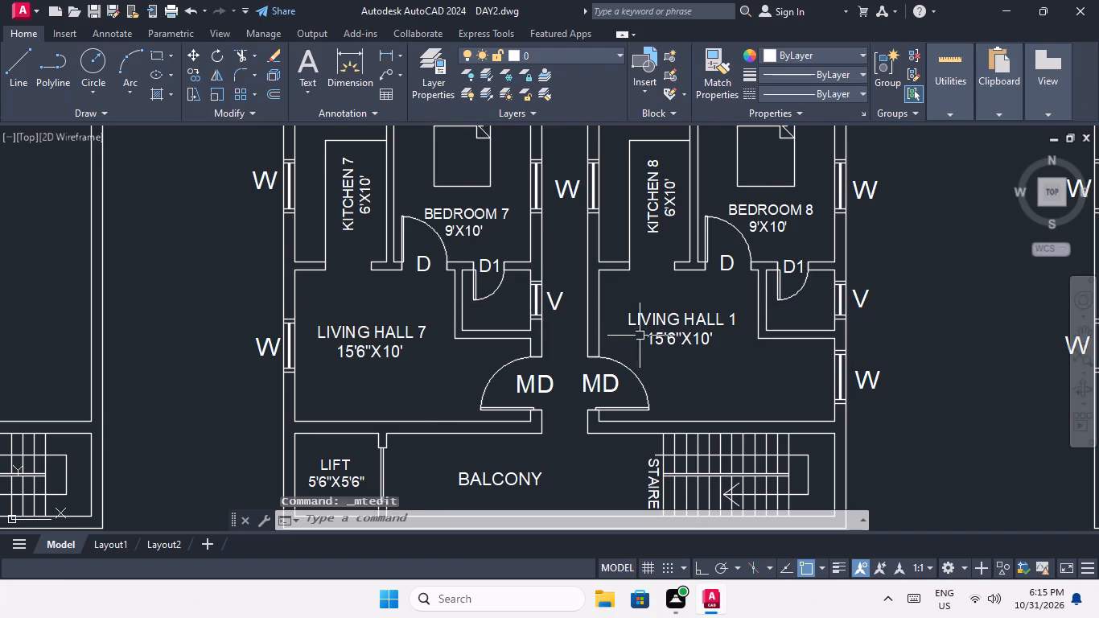
Renumber the living hall label in the Kitchen 8 flat, above the balcony and stair, as LIVING HALL 8.
double_click(666, 336)
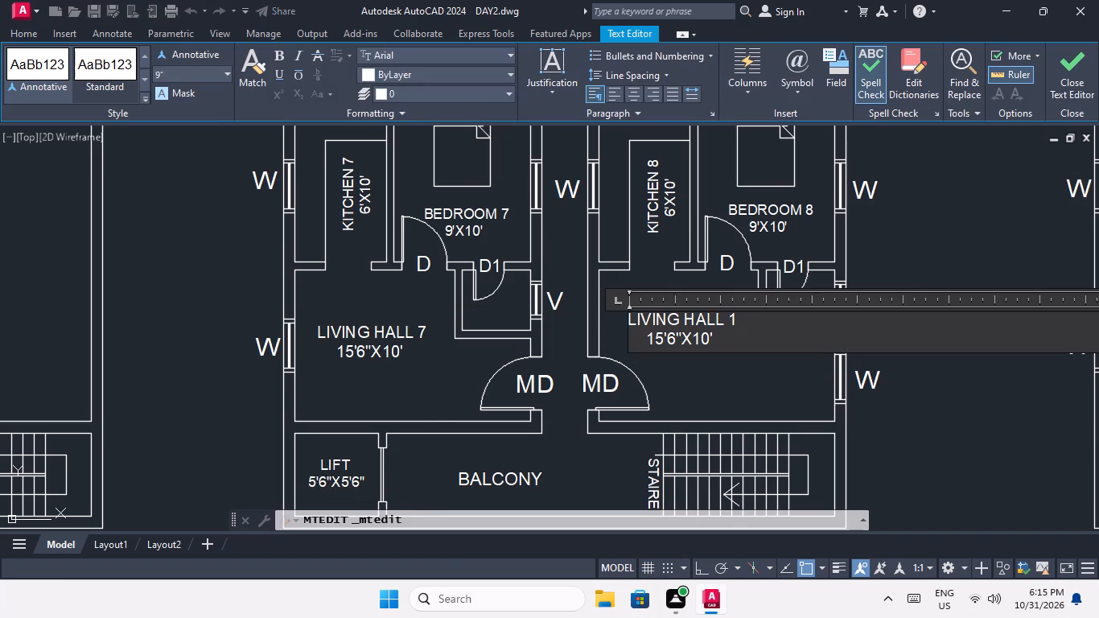
click(739, 325)
key(BackSpace)
key(8)
click(730, 367)
Renumber the living hall label in the Kitchen 9 flat of the adjacent apartment plan as LIVING HALL 9.
scroll(721, 361, down, 1)
middle_drag(720, 361, 414, 381)
scroll(418, 369, down, 1)
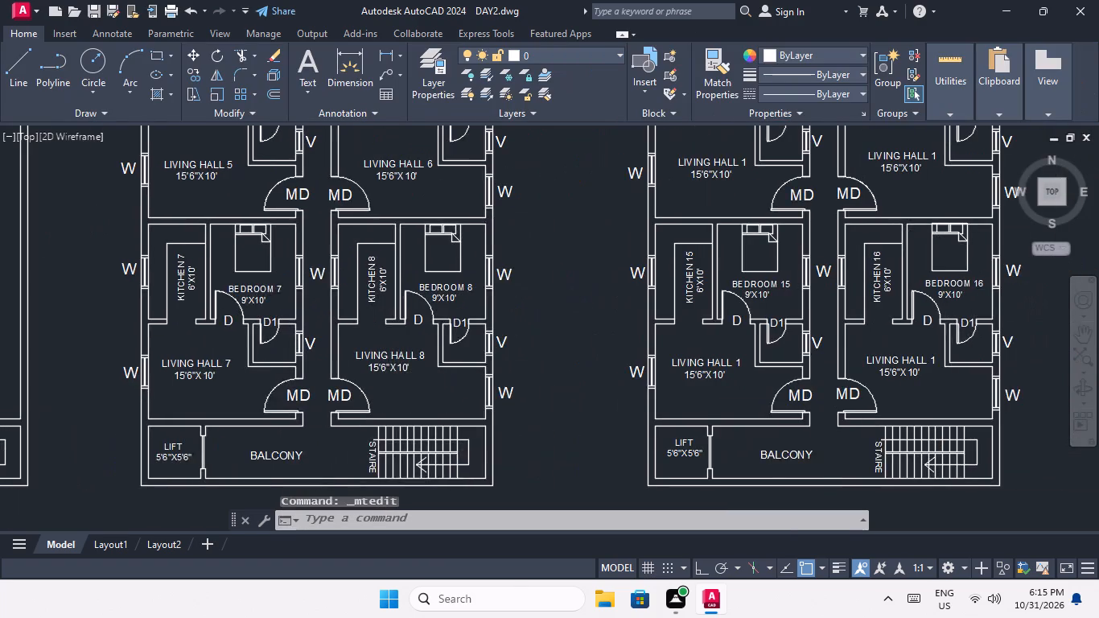
scroll(471, 350, down, 1)
middle_drag(471, 349, 249, 432)
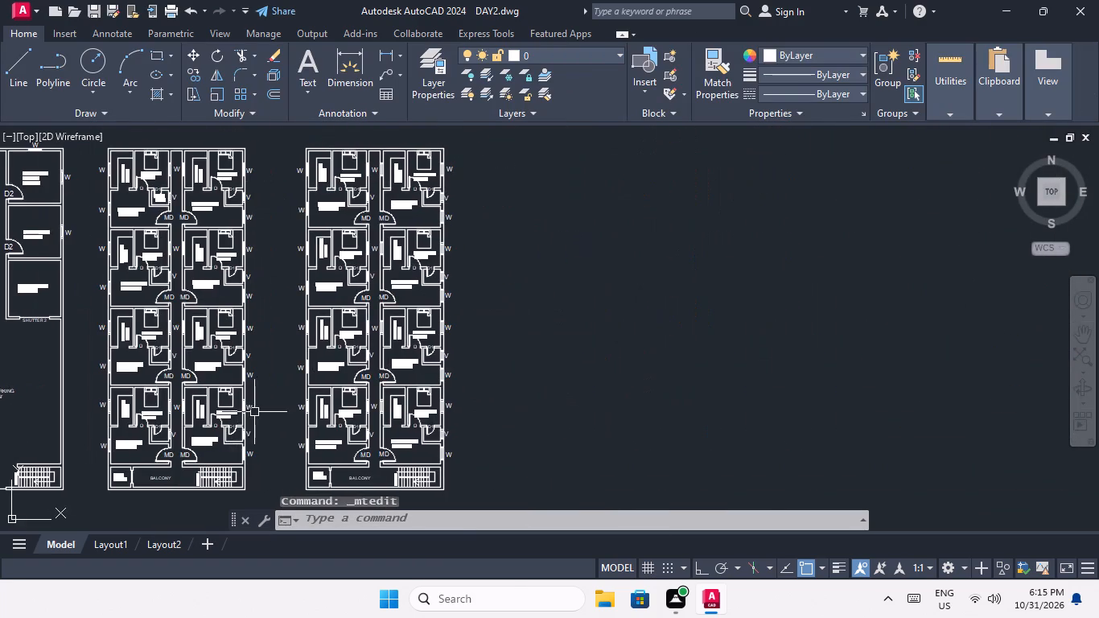
middle_drag(292, 331, 311, 402)
scroll(349, 295, up, 3)
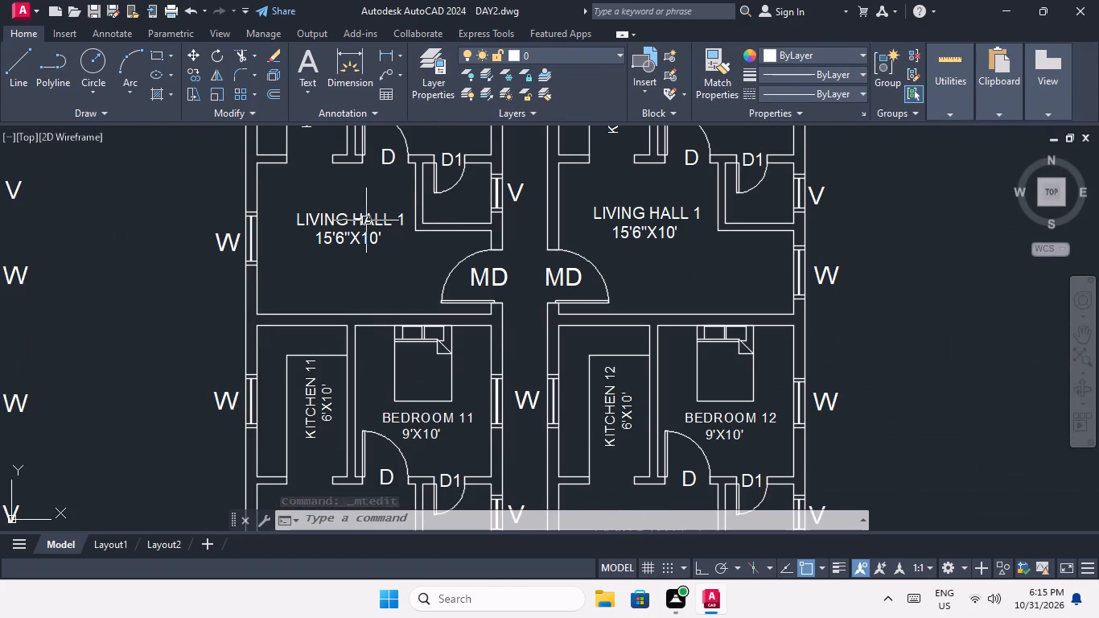
middle_drag(366, 253, 361, 328)
double_click(366, 295)
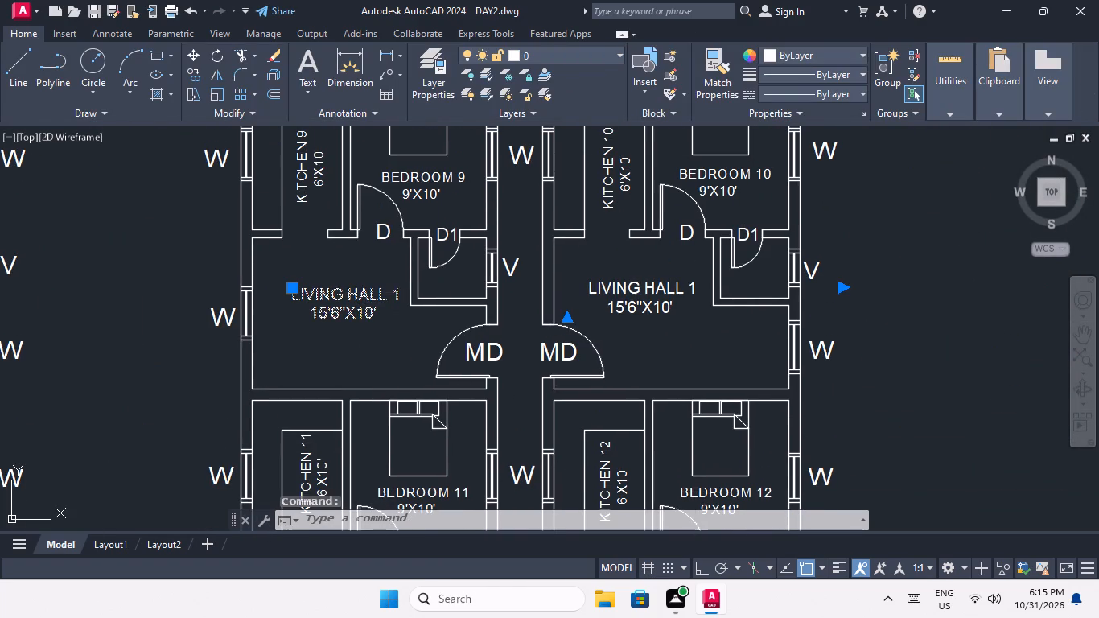
click(403, 297)
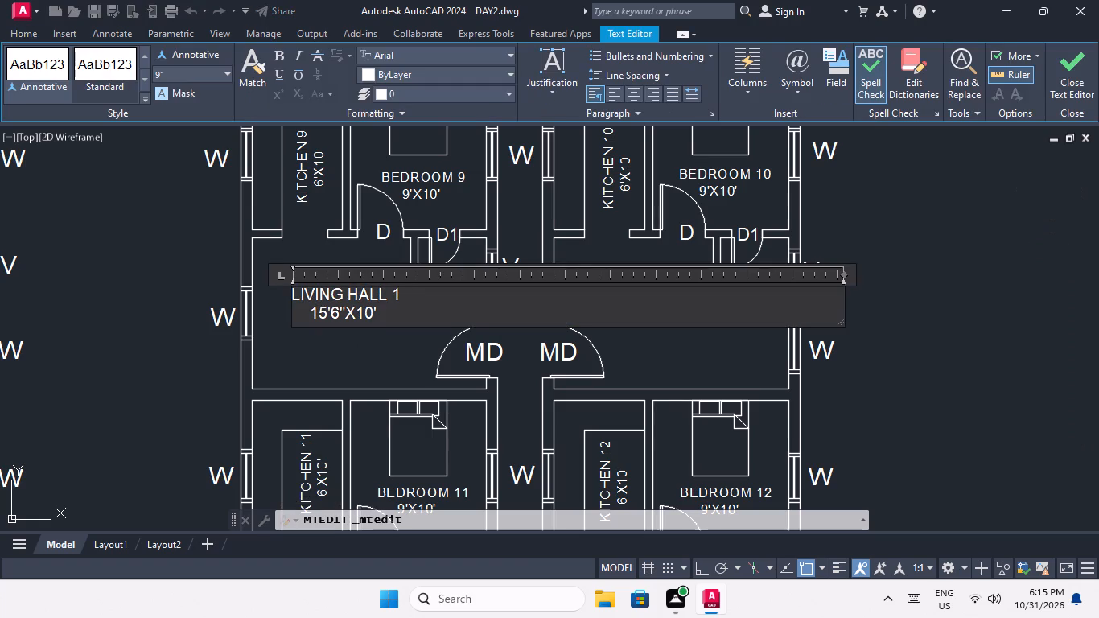
key(BackSpace)
key(9)
click(385, 360)
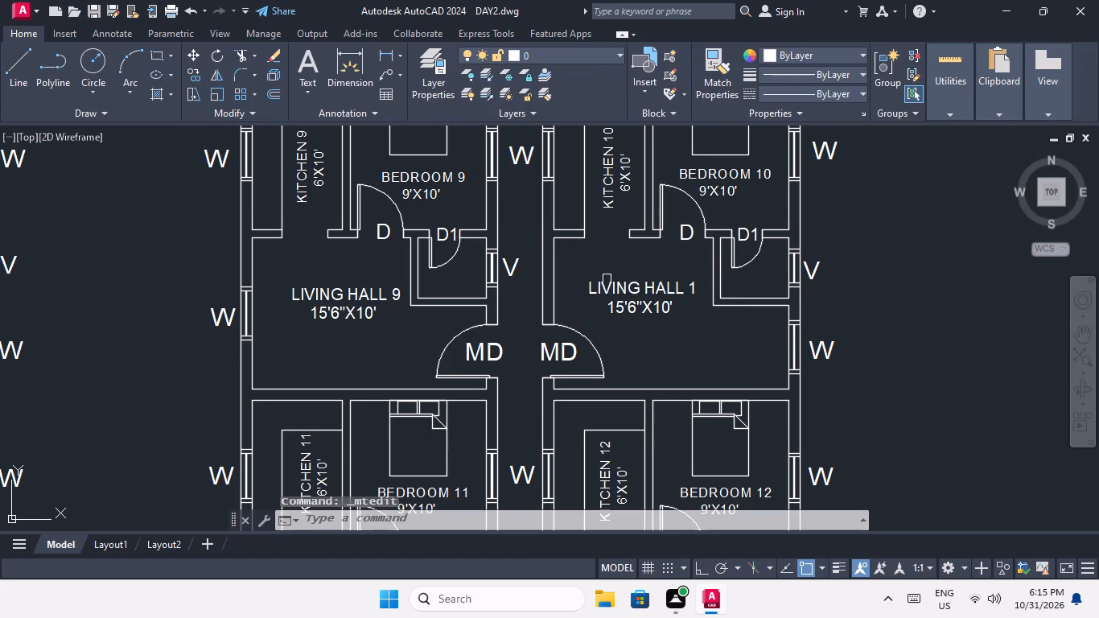
Renumber the living hall label in the Kitchen 10 flat as LIVING HALL 10.
double_click(611, 292)
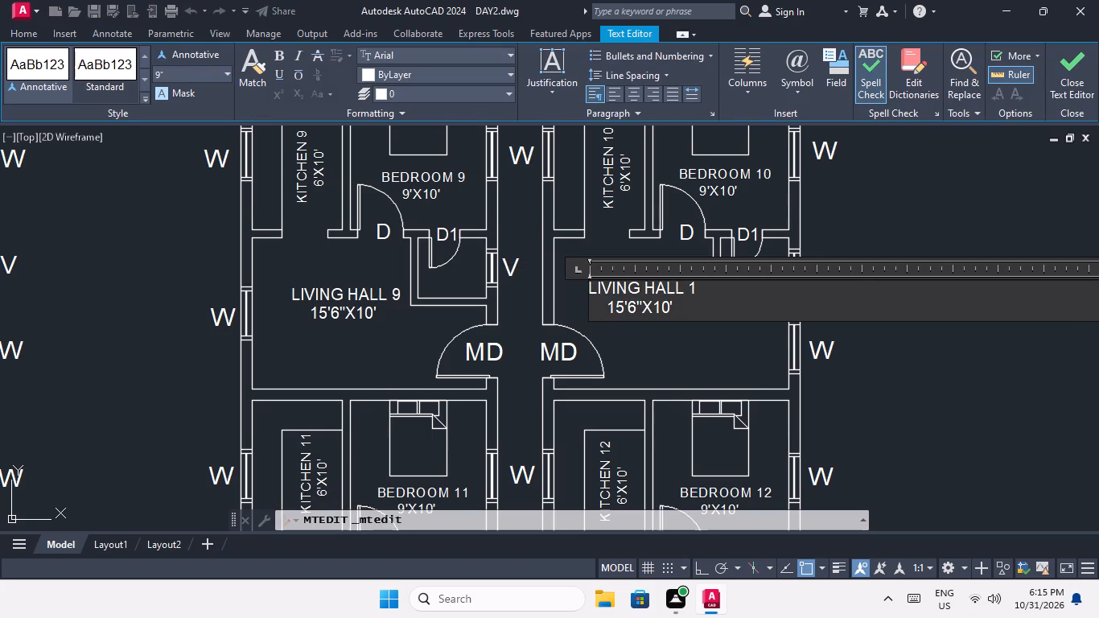
click(704, 286)
key(0)
click(640, 341)
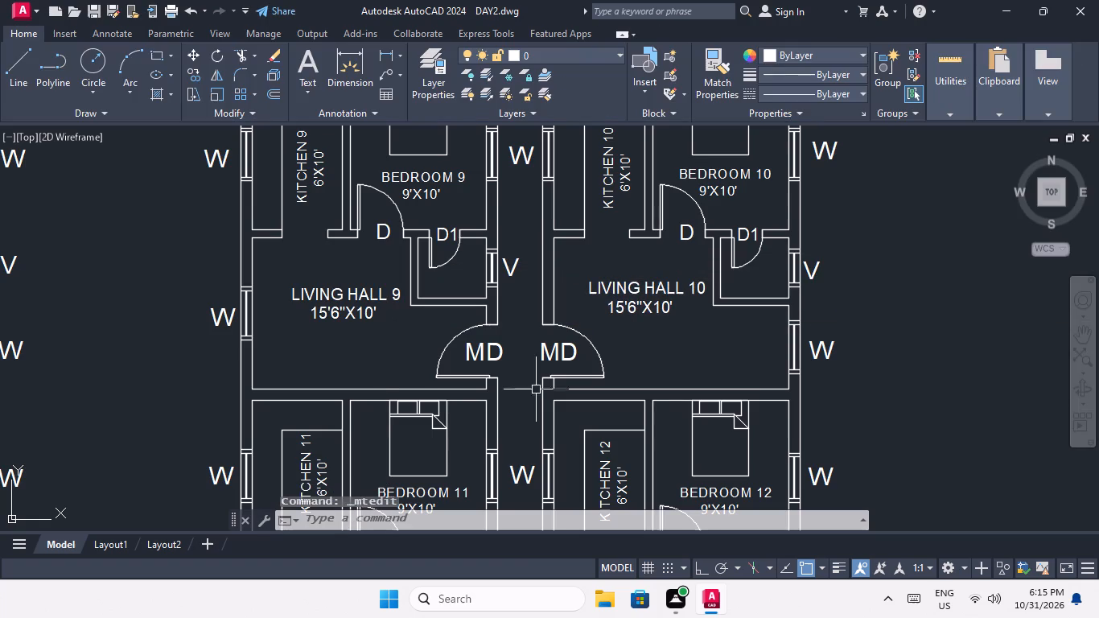
Renumber the living hall label in the Kitchen 11 flat as LIVING HALL 11.
middle_drag(430, 411, 420, 232)
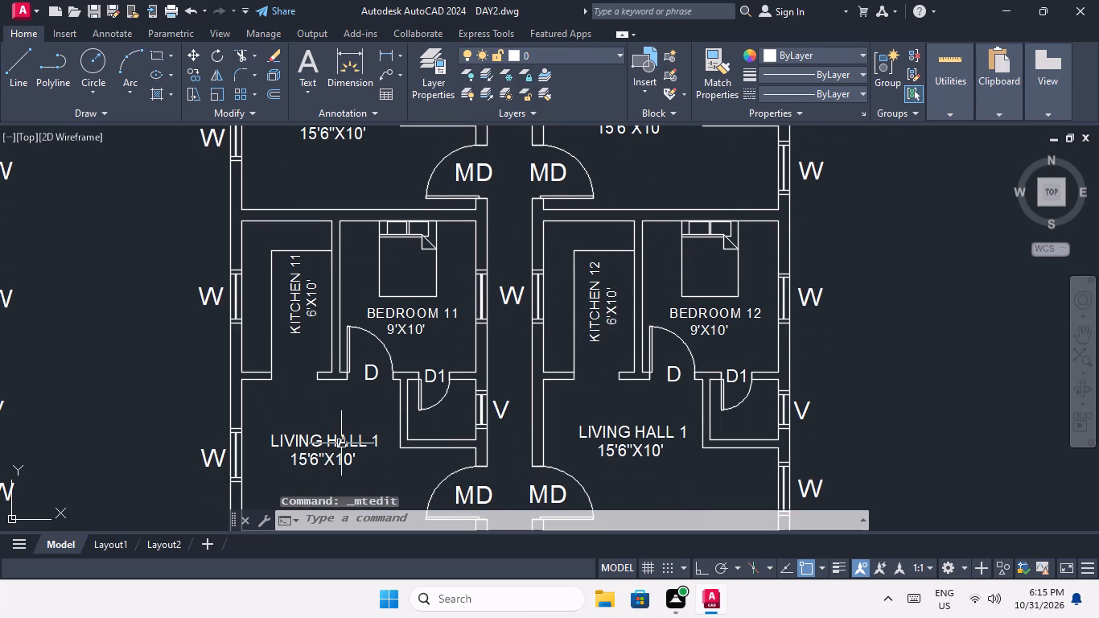
double_click(341, 443)
click(385, 433)
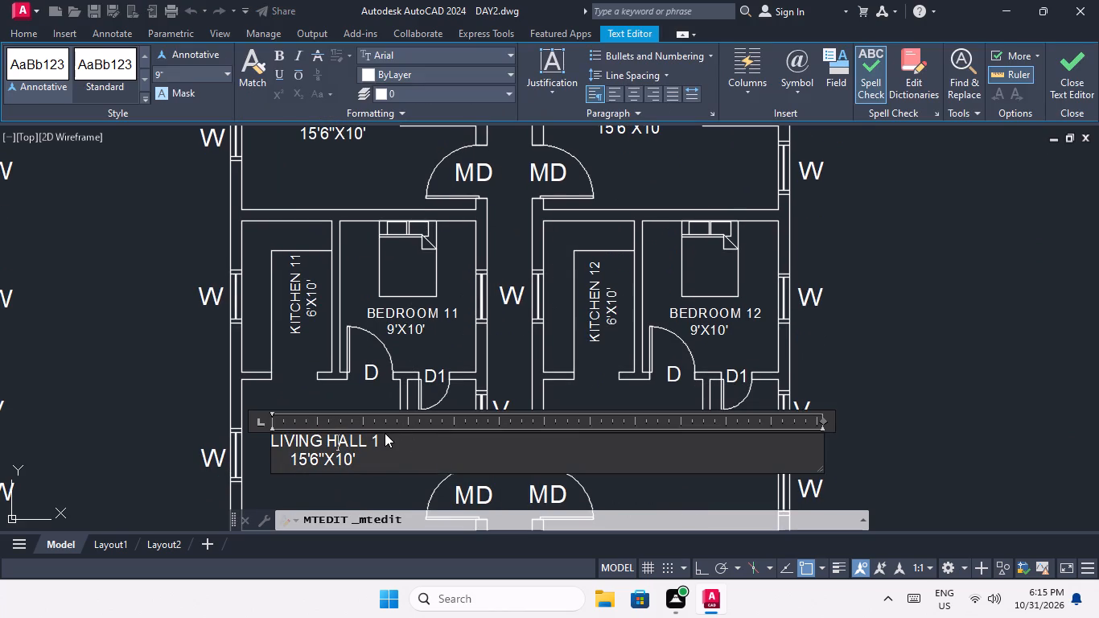
click(380, 448)
key(1)
click(344, 409)
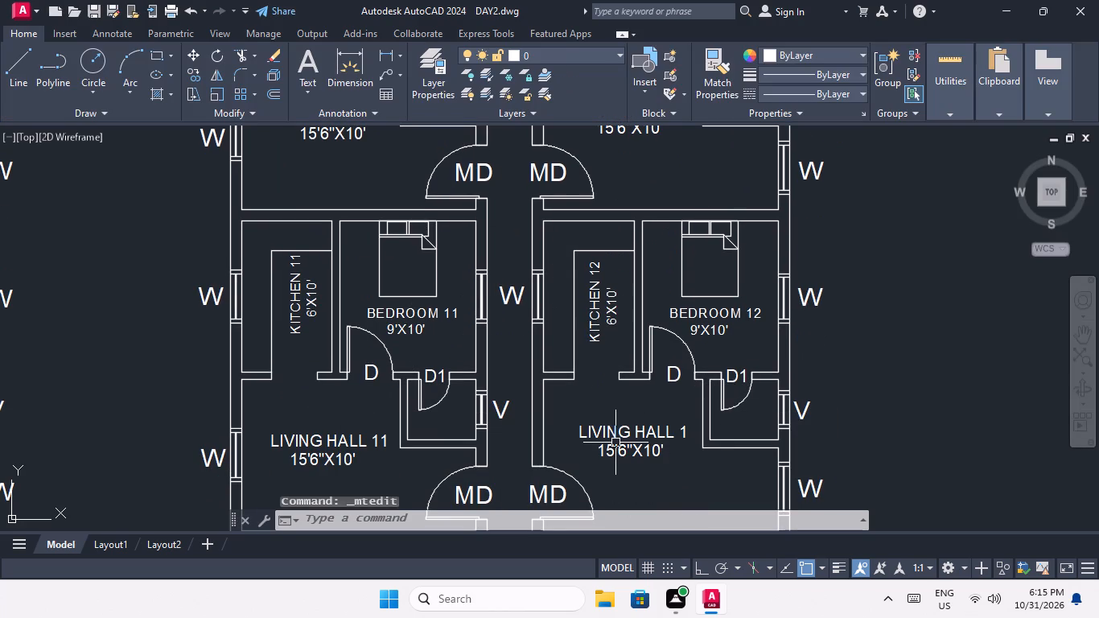
Renumber the living hall label in the Kitchen 12 flat as LIVING HALL 12.
double_click(616, 440)
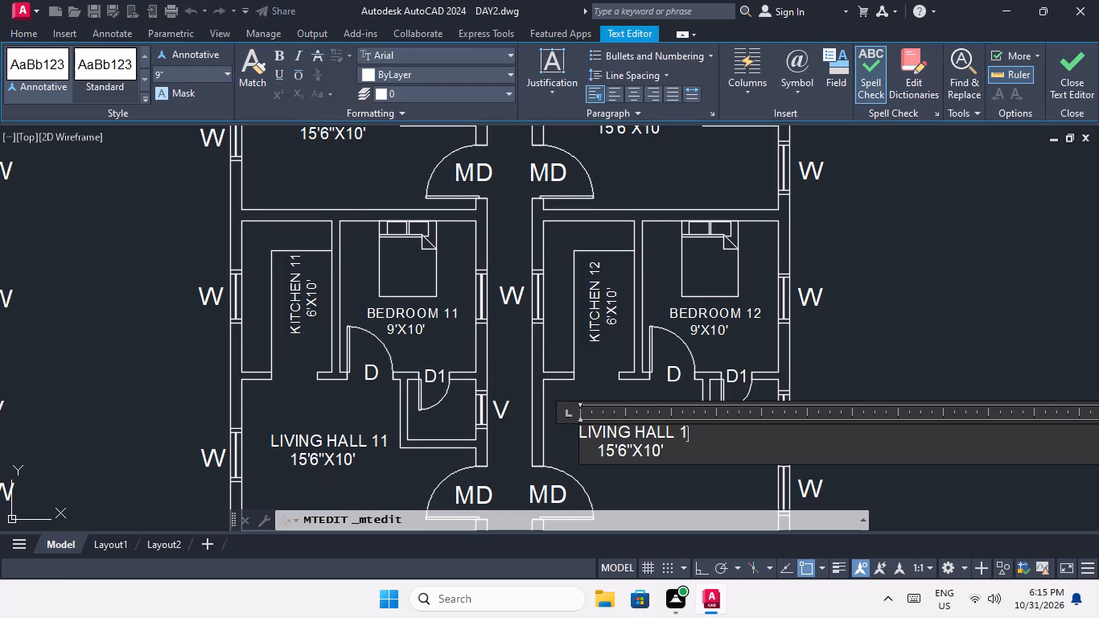
click(691, 439)
key(2)
click(659, 483)
Renumber the living hall label in the Kitchen 13 flat as LIVING HALL 13.
middle_drag(655, 477, 610, 369)
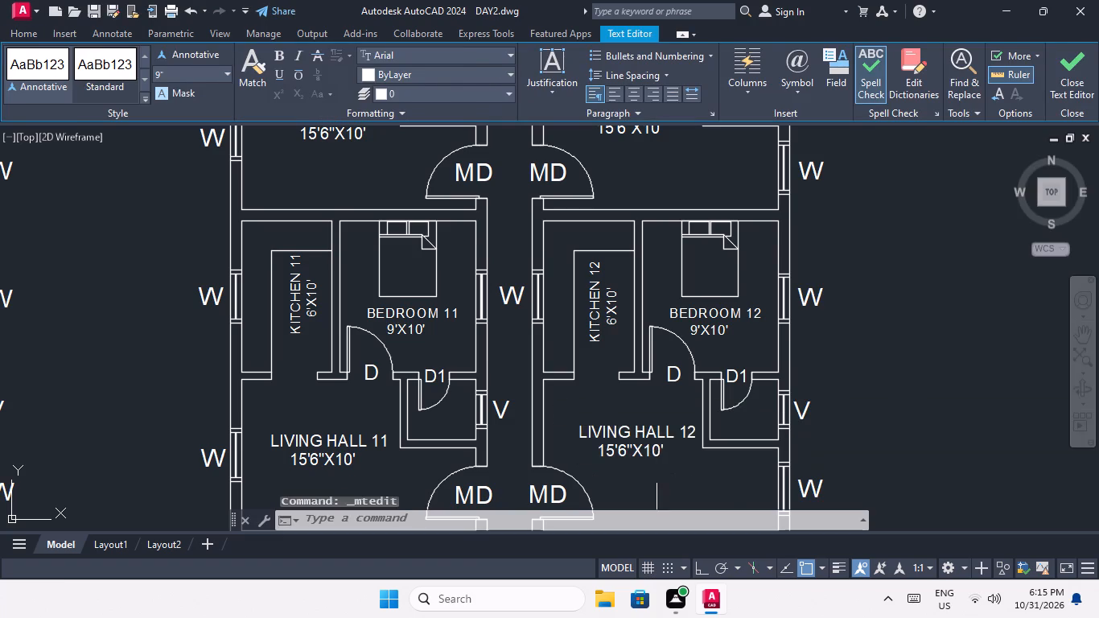
middle_drag(610, 369, 572, 261)
middle_drag(568, 307, 582, 220)
middle_drag(286, 407, 307, 375)
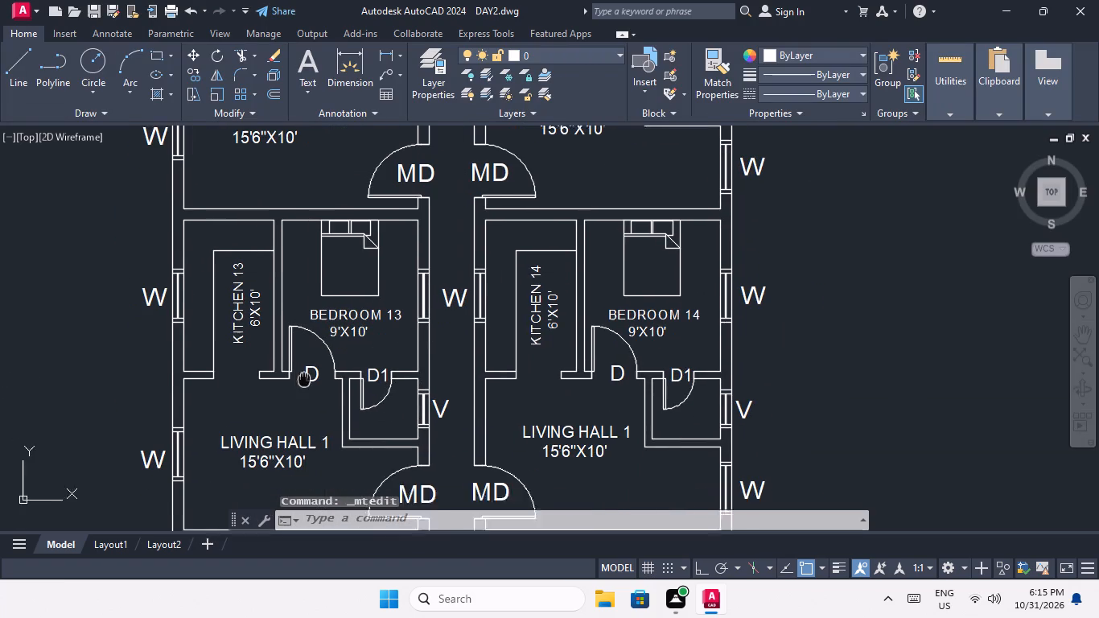
double_click(299, 426)
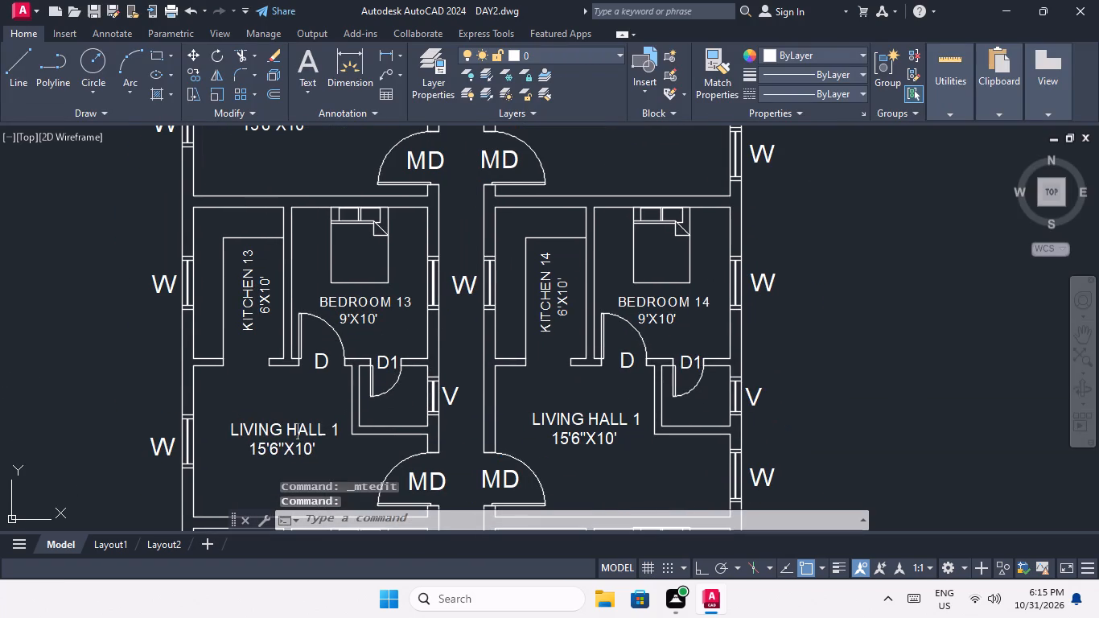
click(350, 431)
key(3)
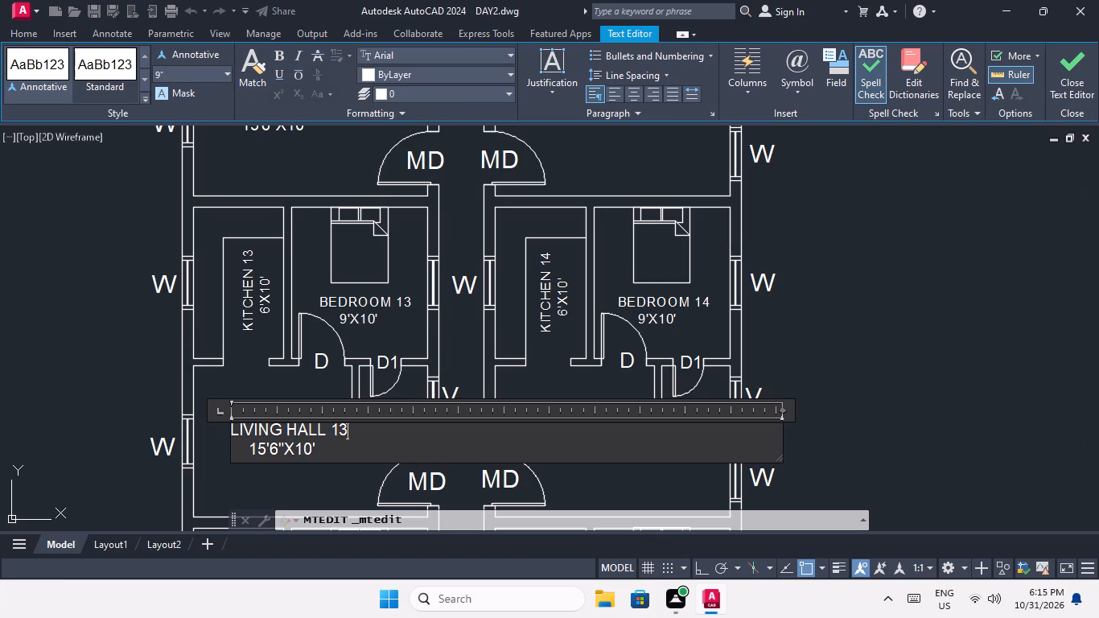
click(339, 455)
click(327, 486)
Renumber the living hall label in the Kitchen 14 flat as LIVING HALL 14.
middle_drag(361, 436, 179, 472)
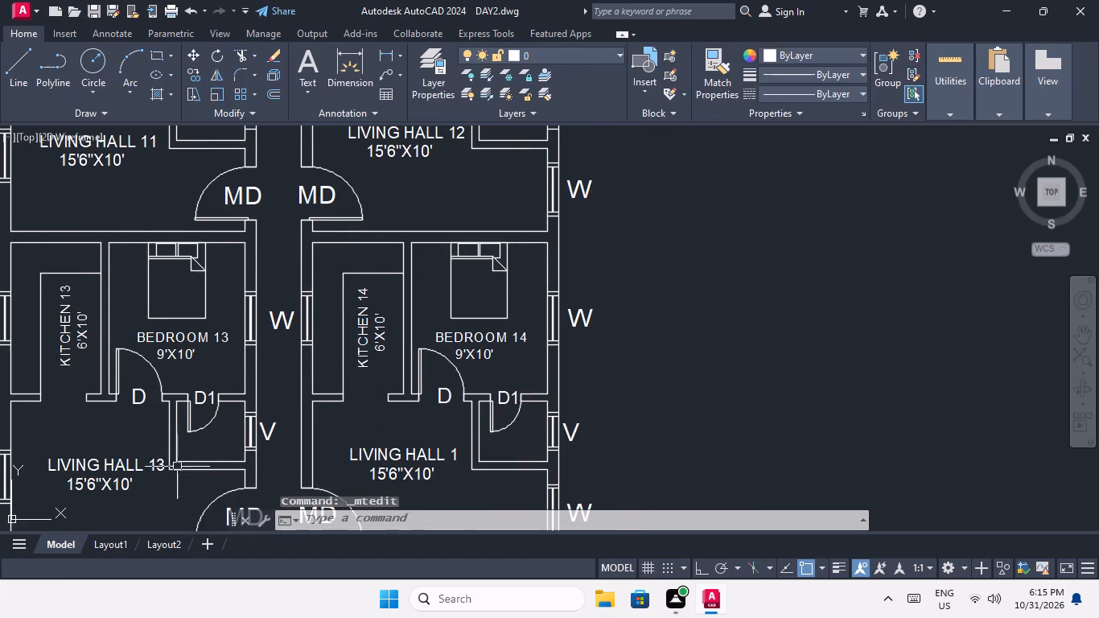
scroll(223, 434, down, 2)
middle_drag(355, 439, 409, 303)
scroll(362, 313, up, 2)
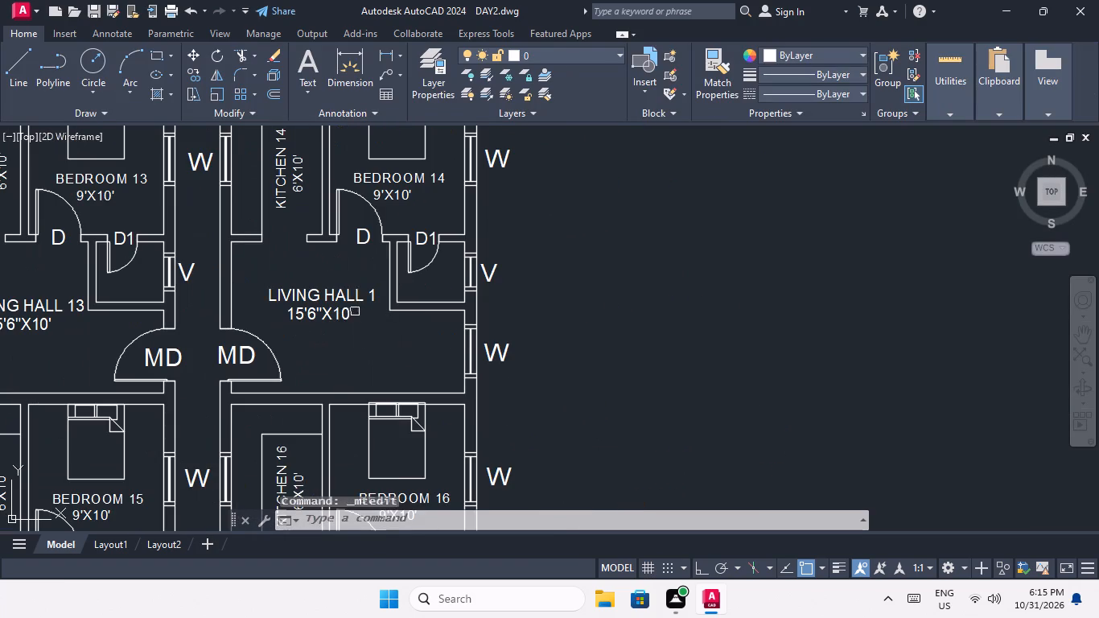
double_click(348, 309)
click(381, 297)
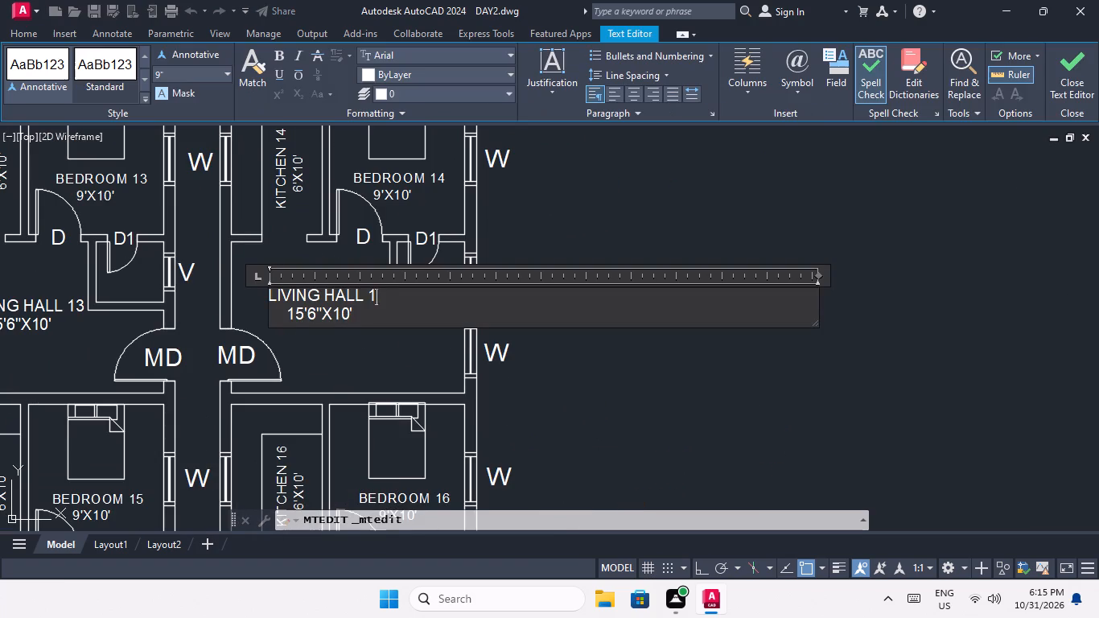
key(4)
click(348, 373)
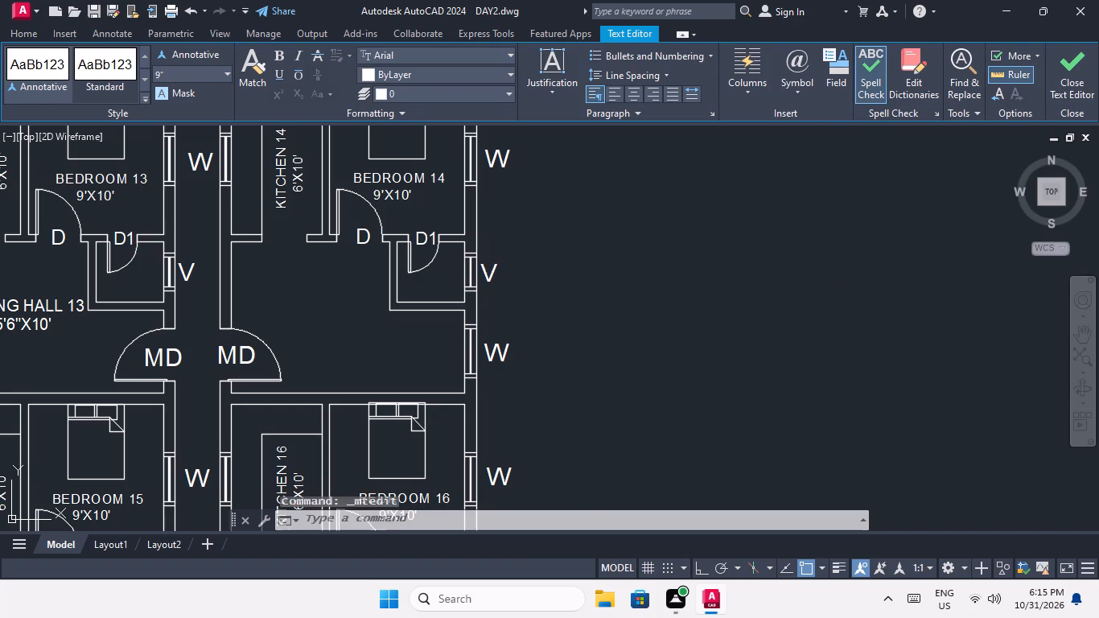
Renumber the living hall label in the Kitchen 15 flat as LIVING HALL 15.
scroll(364, 343, down, 1)
middle_drag(363, 343, 518, 275)
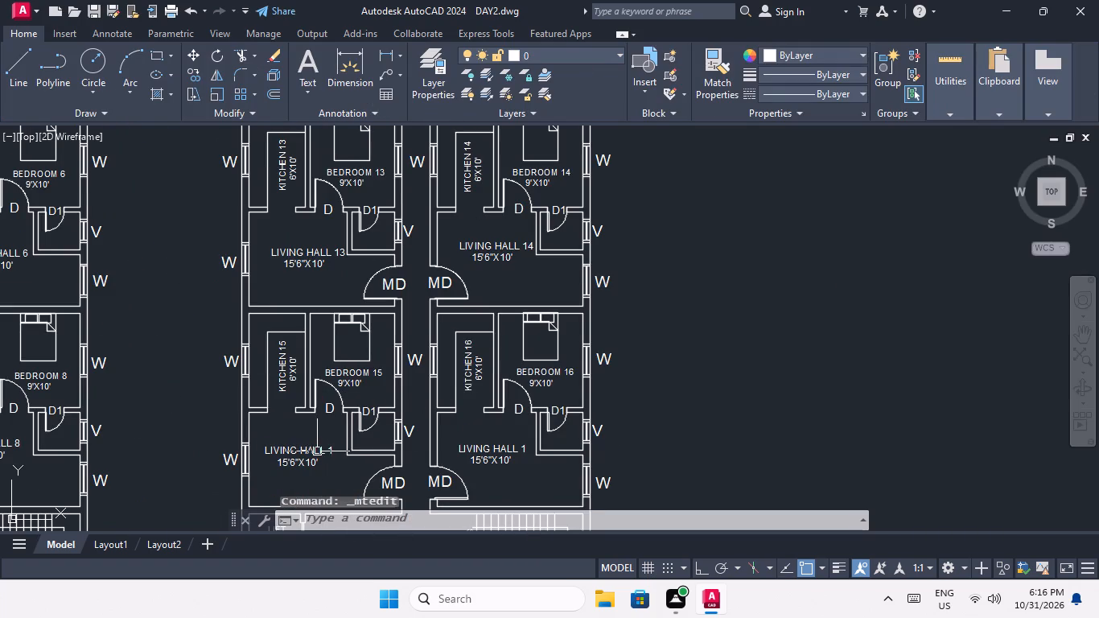
click(317, 451)
double_click(318, 450)
middle_drag(319, 448, 373, 313)
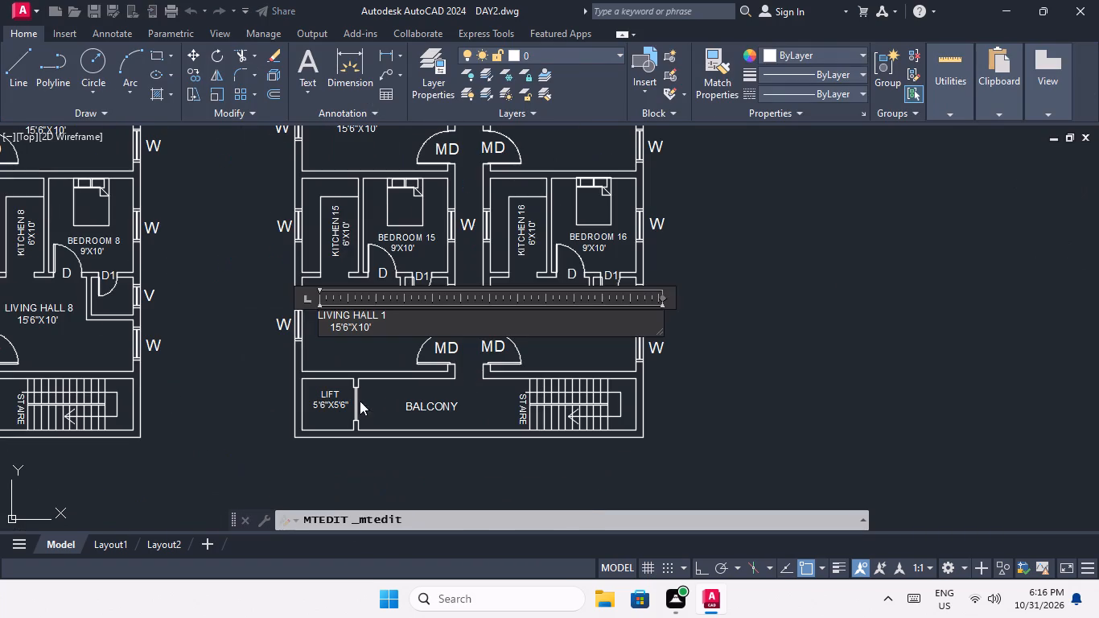
click(389, 320)
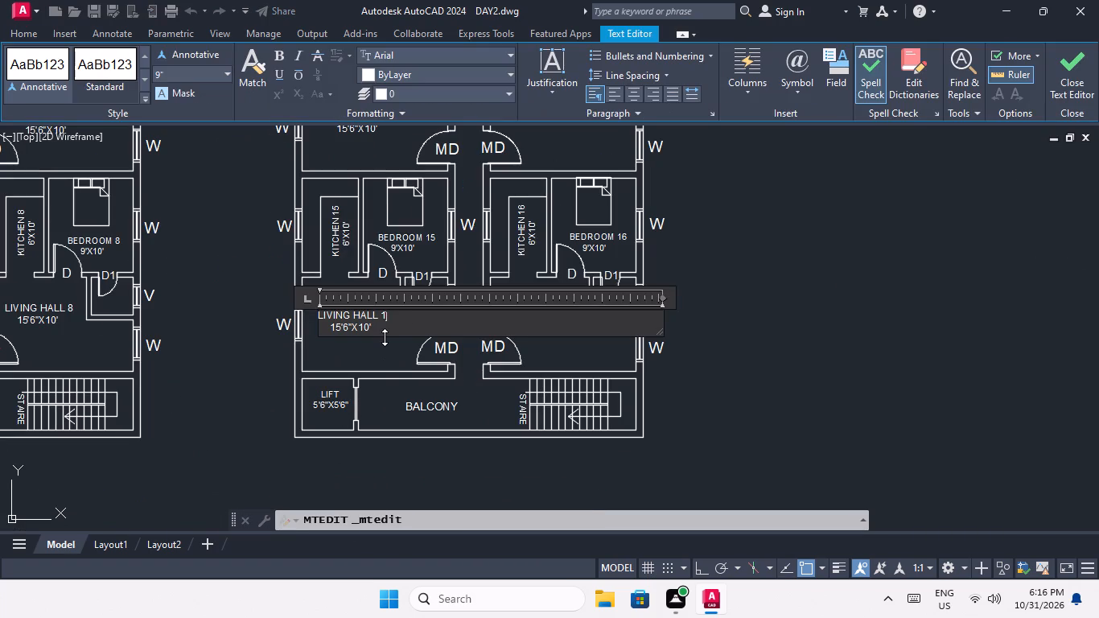
key(5)
click(369, 344)
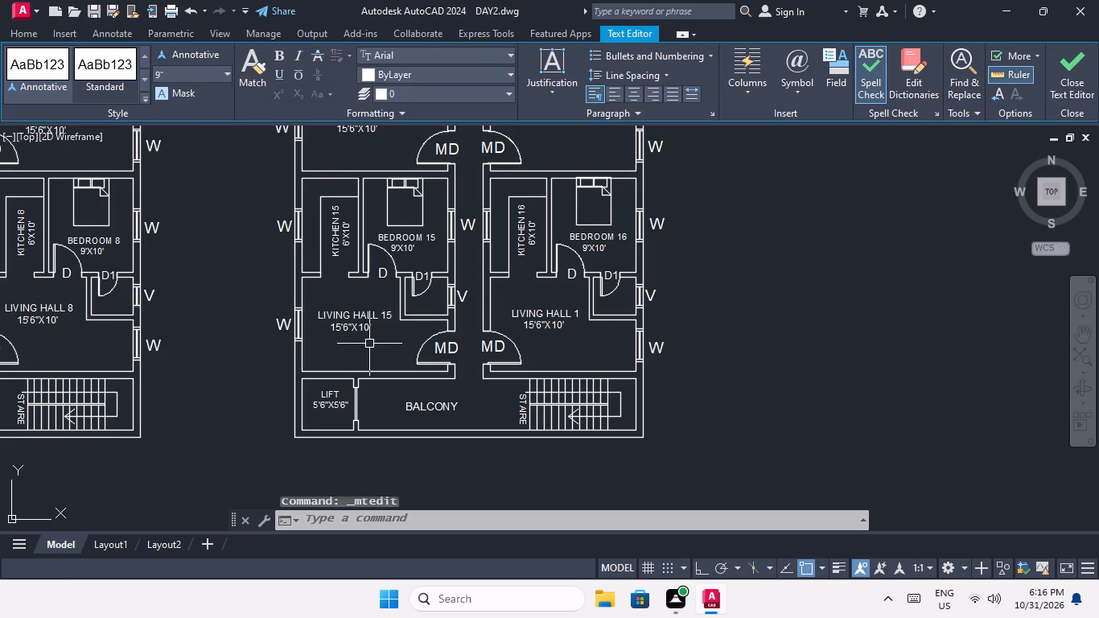
Renumber the living hall label in the Kitchen 16 flat as LIVING HALL 16.
double_click(566, 324)
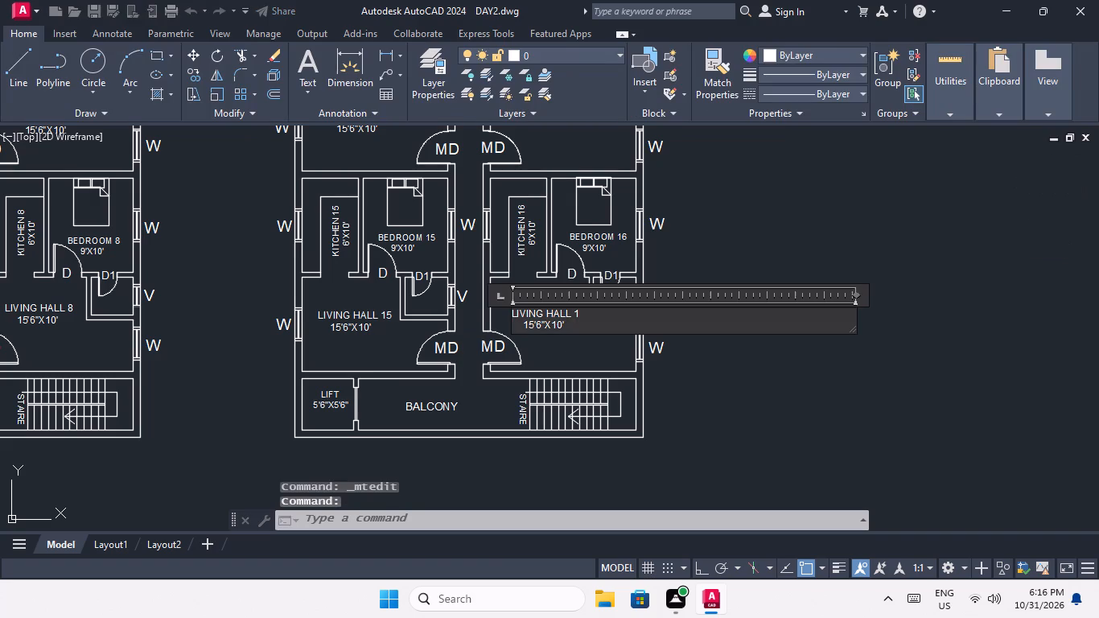
click(584, 320)
click(582, 311)
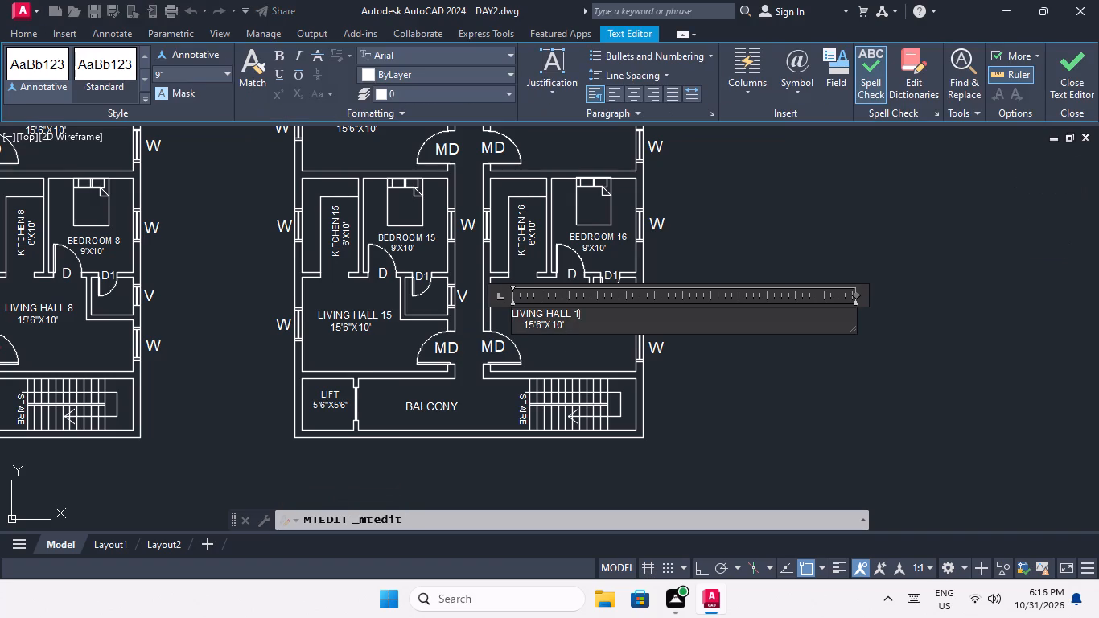
key(6)
click(483, 405)
Renumber the living hall label in the Kitchen 17 flat, in the lower row of floor plans, as LIVING HALL 17.
scroll(492, 374, down, 1)
middle_drag(492, 374, 557, 270)
scroll(527, 322, down, 2)
middle_drag(446, 396, 497, 279)
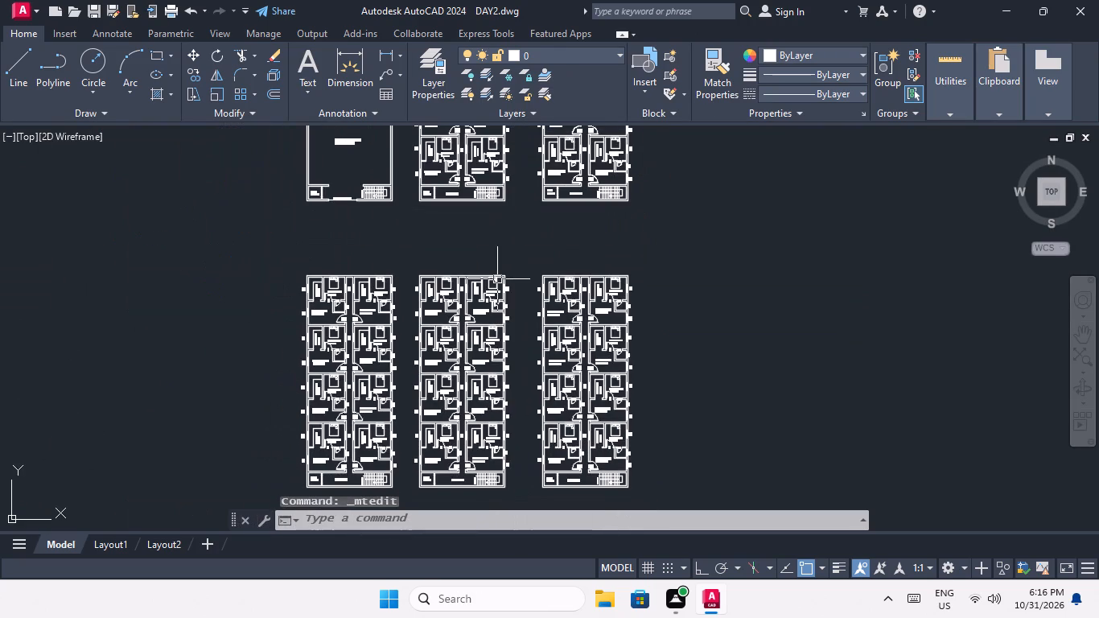
scroll(299, 328, up, 3)
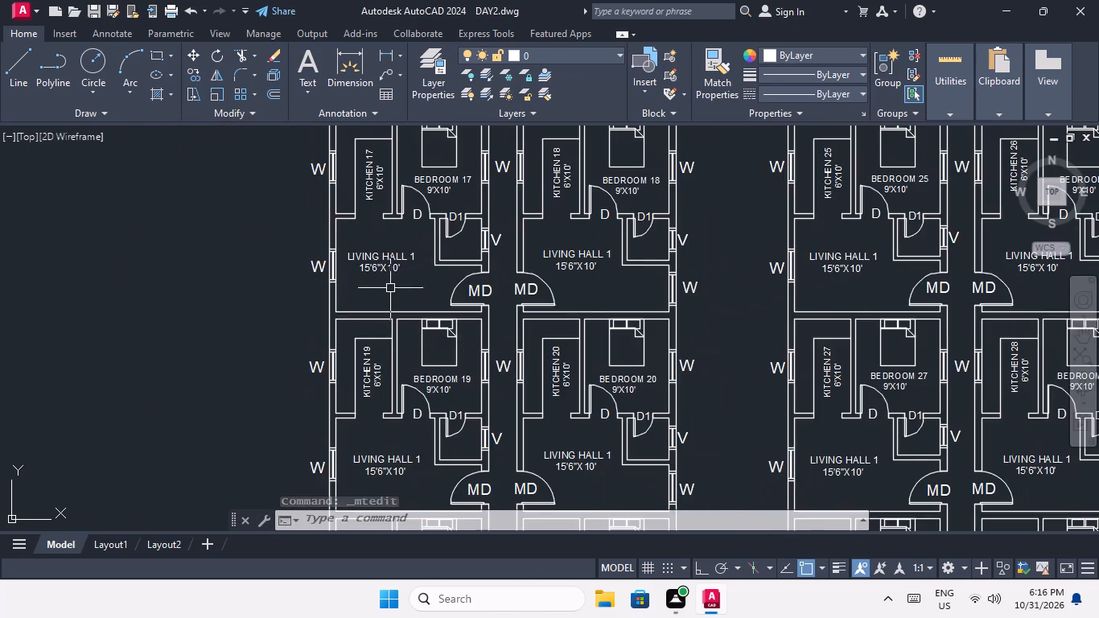
scroll(396, 271, up, 1)
double_click(387, 248)
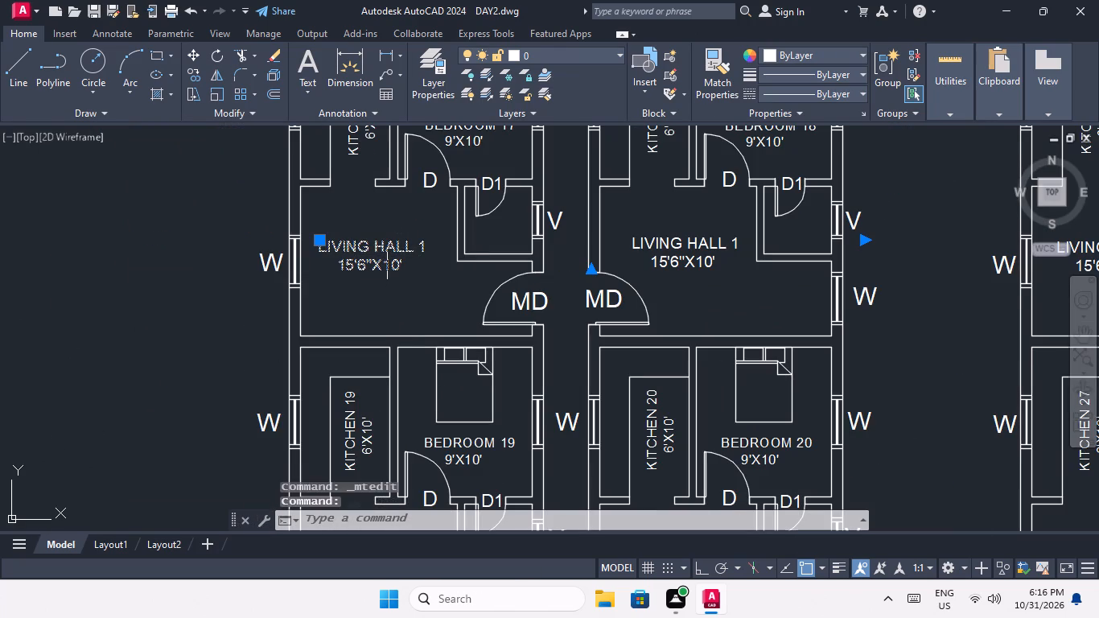
click(428, 250)
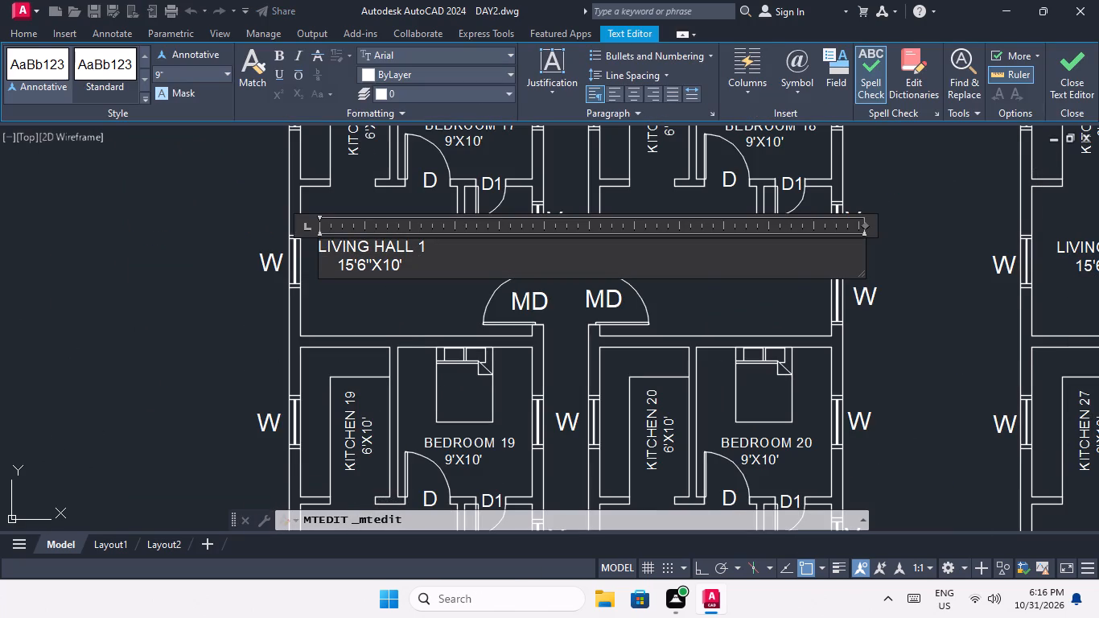
key(7)
click(435, 320)
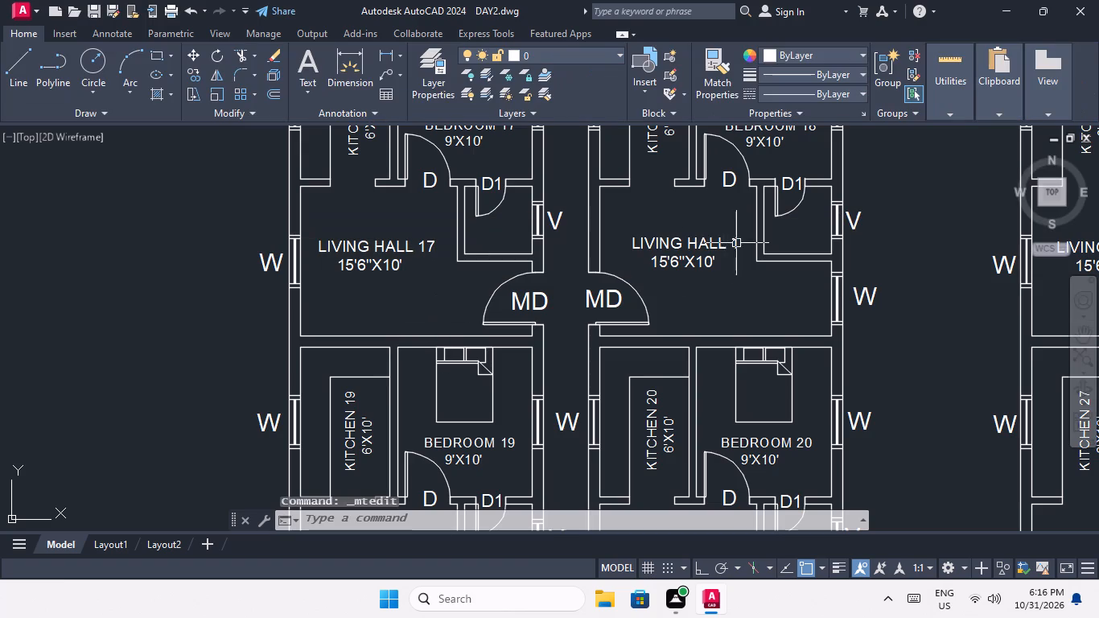
Renumber the living hall label in the Kitchen 18 flat as LIVING HALL 18.
double_click(702, 249)
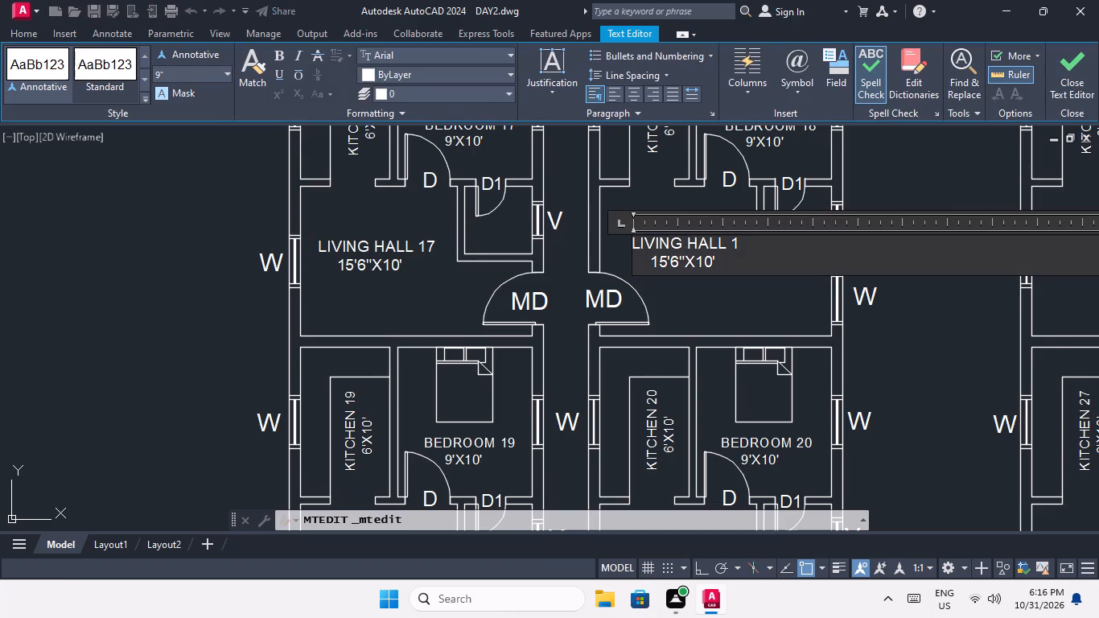
click(749, 244)
key(8)
click(733, 302)
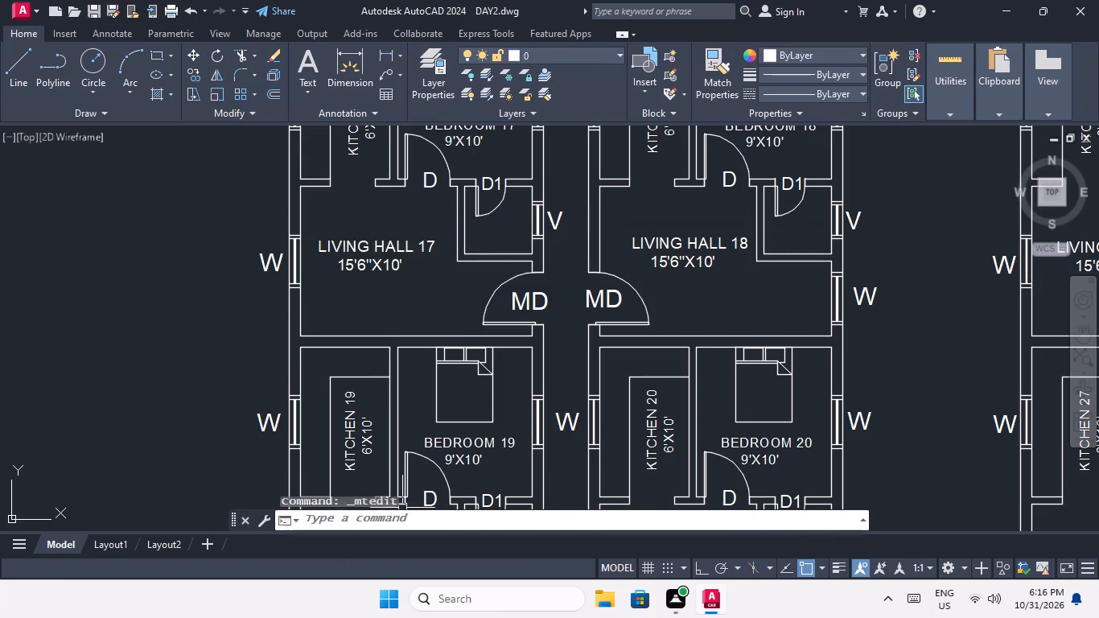
Renumber the living hall label in the Kitchen 19 flat as LIVING HALL 19.
middle_drag(452, 451, 414, 195)
double_click(368, 315)
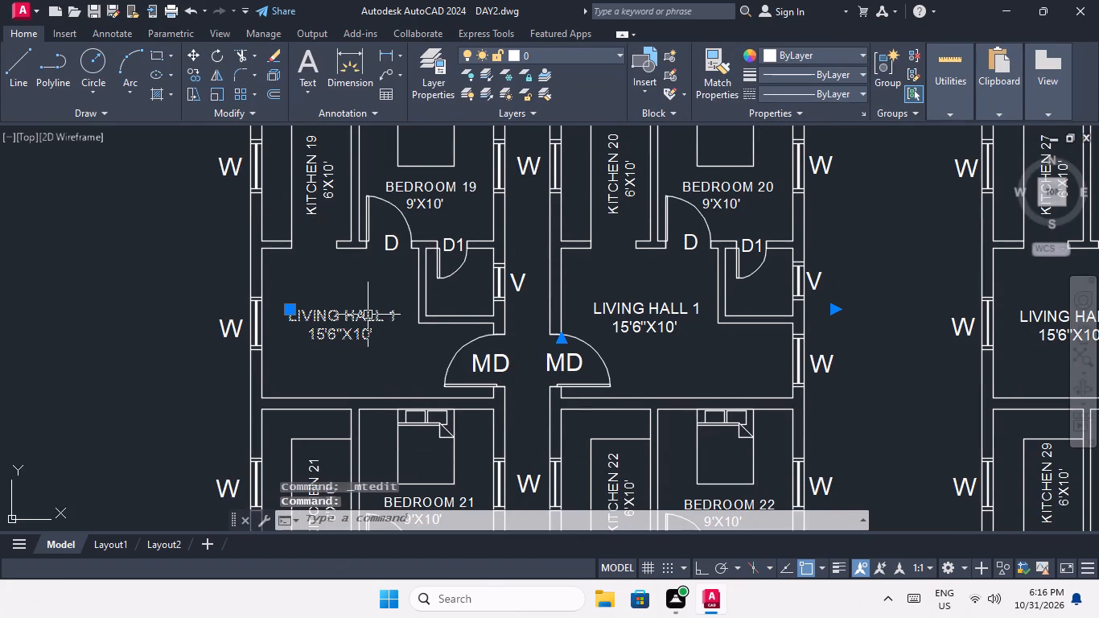
click(401, 312)
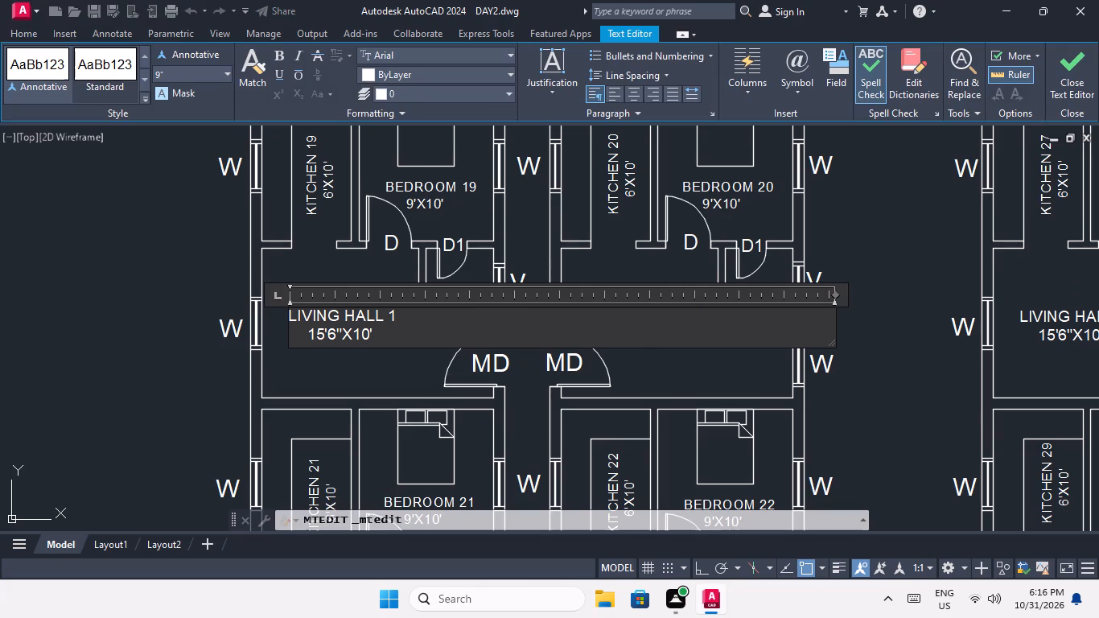
key(9)
click(383, 355)
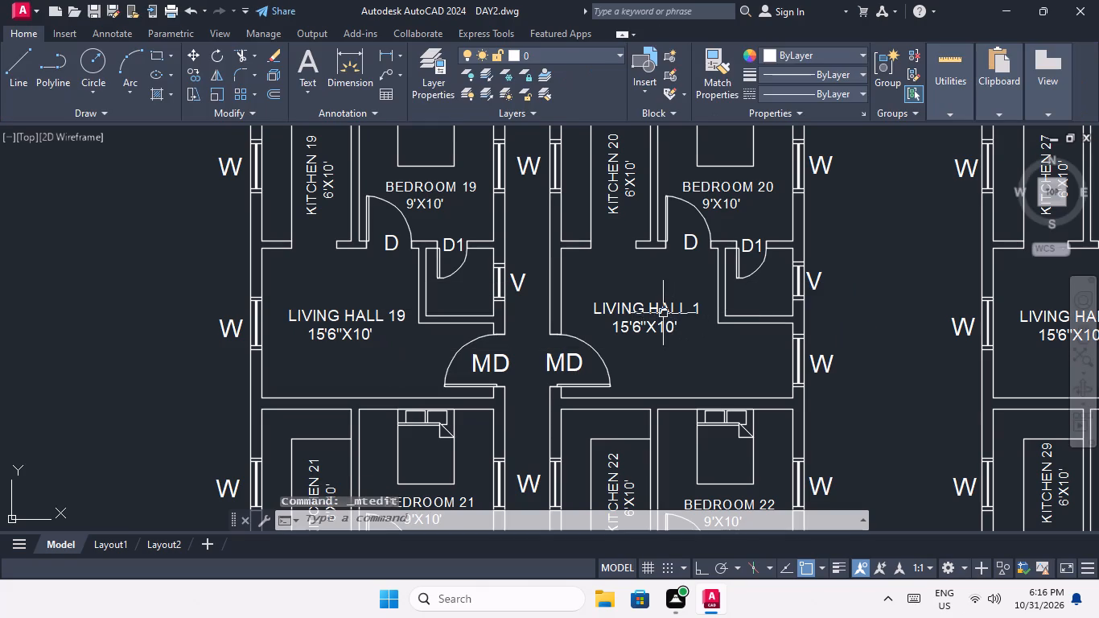
Renumber the living hall label in the Kitchen 20 flat as LIVING HALL 20.
double_click(663, 313)
click(703, 309)
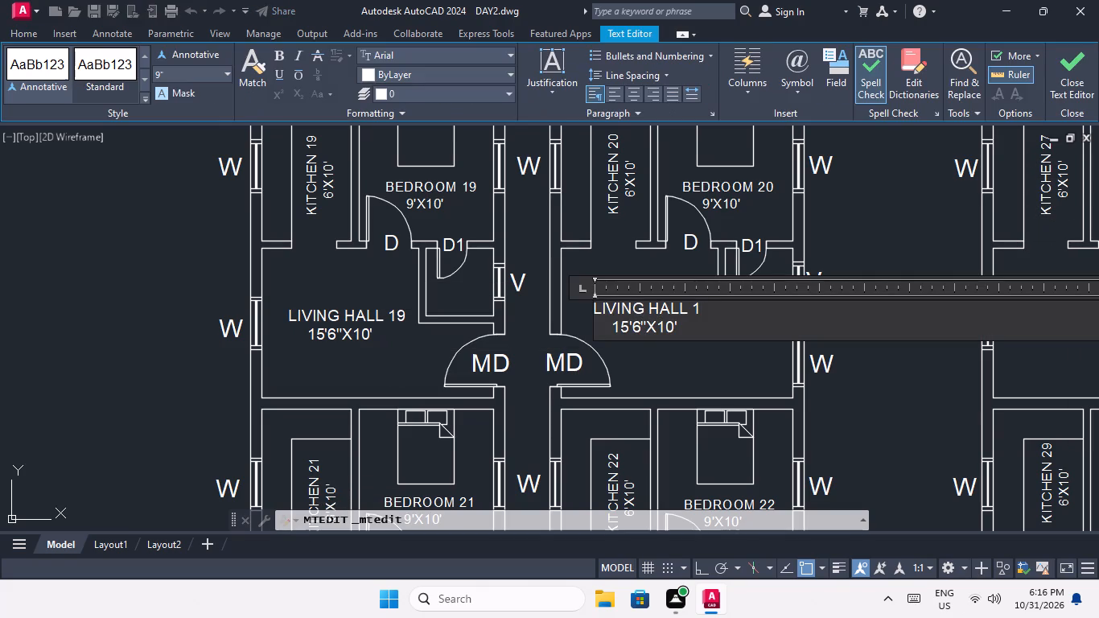
key(BackSpace)
text(20)
click(694, 333)
click(689, 360)
Renumber the living hall label in the Kitchen 21 flat as LIVING HALL 21.
middle_drag(688, 360, 669, 253)
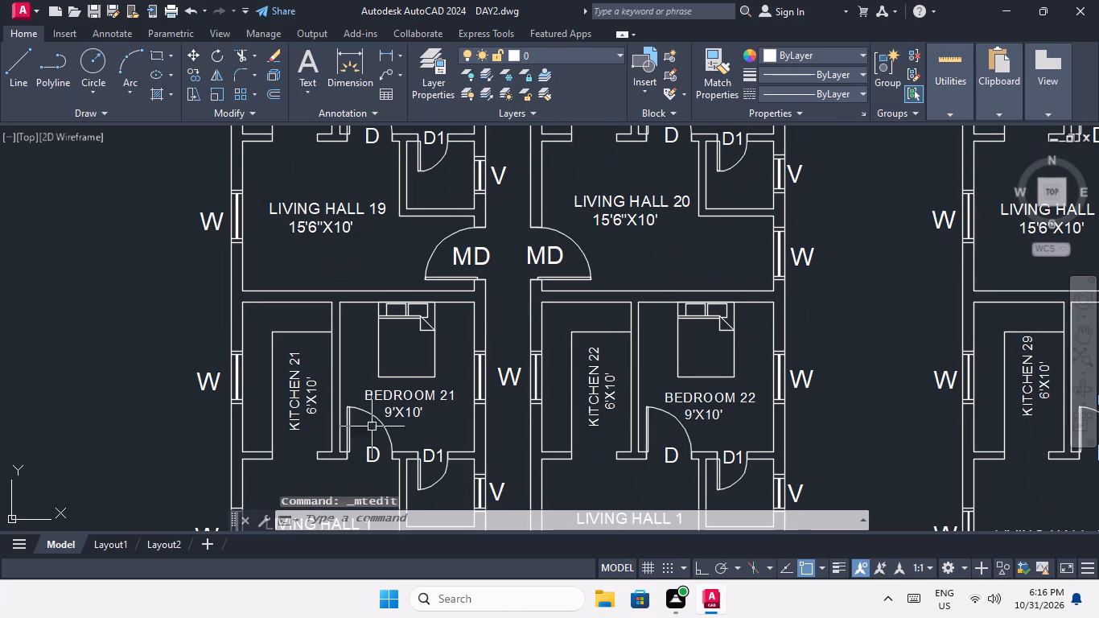
middle_drag(407, 429, 410, 225)
double_click(342, 328)
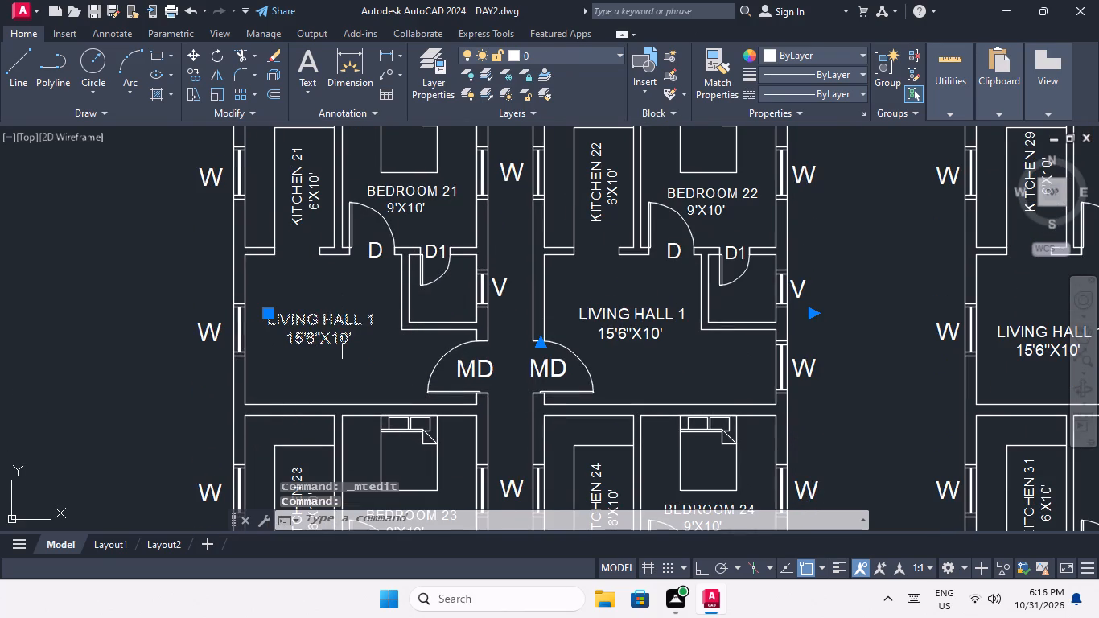
click(369, 318)
key(2)
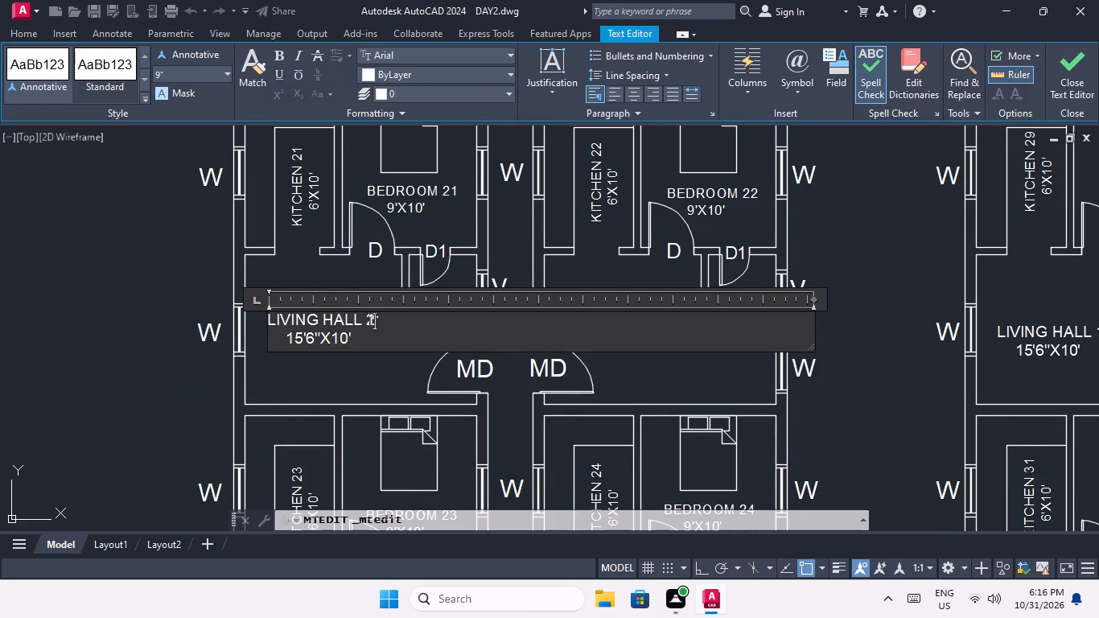
click(392, 375)
Renumber the living hall label in the Kitchen 22 flat as LIVING HALL 22.
double_click(627, 323)
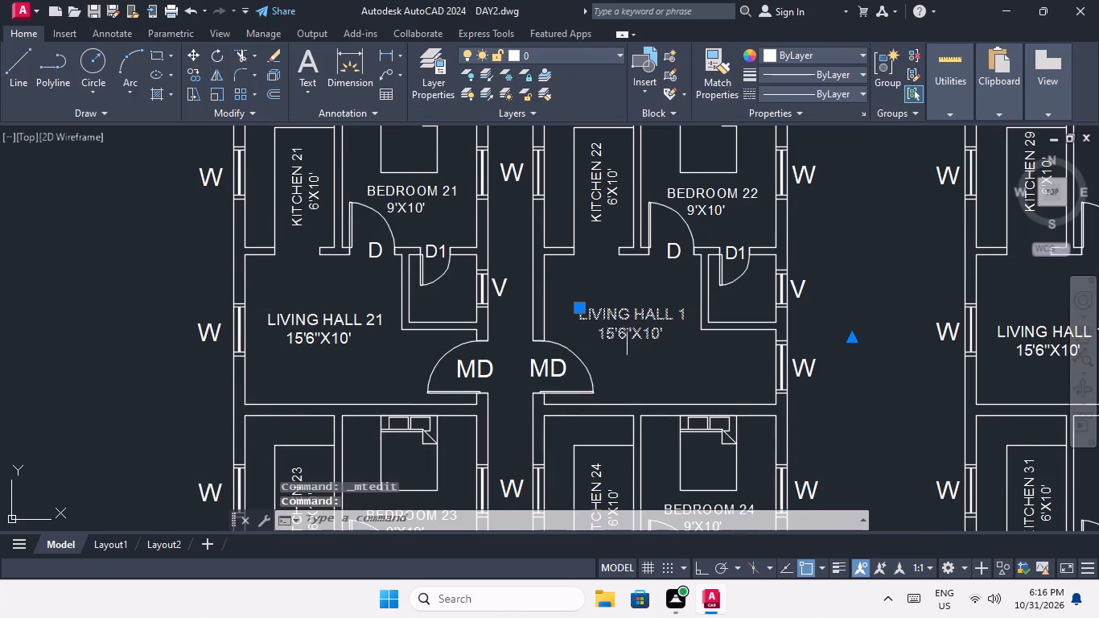
click(687, 314)
key(BackSpace)
text(22)
click(679, 360)
Renumber the living hall label in the Kitchen 23 flat as LIVING HALL 23.
middle_drag(670, 356, 636, 220)
middle_drag(484, 385, 529, 253)
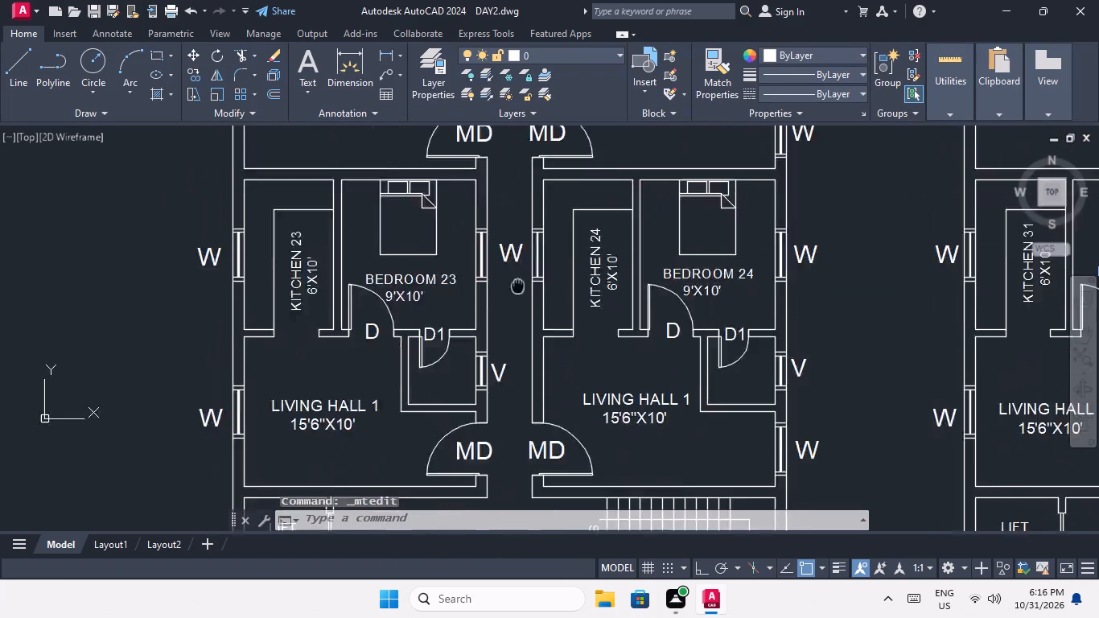
middle_drag(529, 253, 546, 213)
double_click(375, 334)
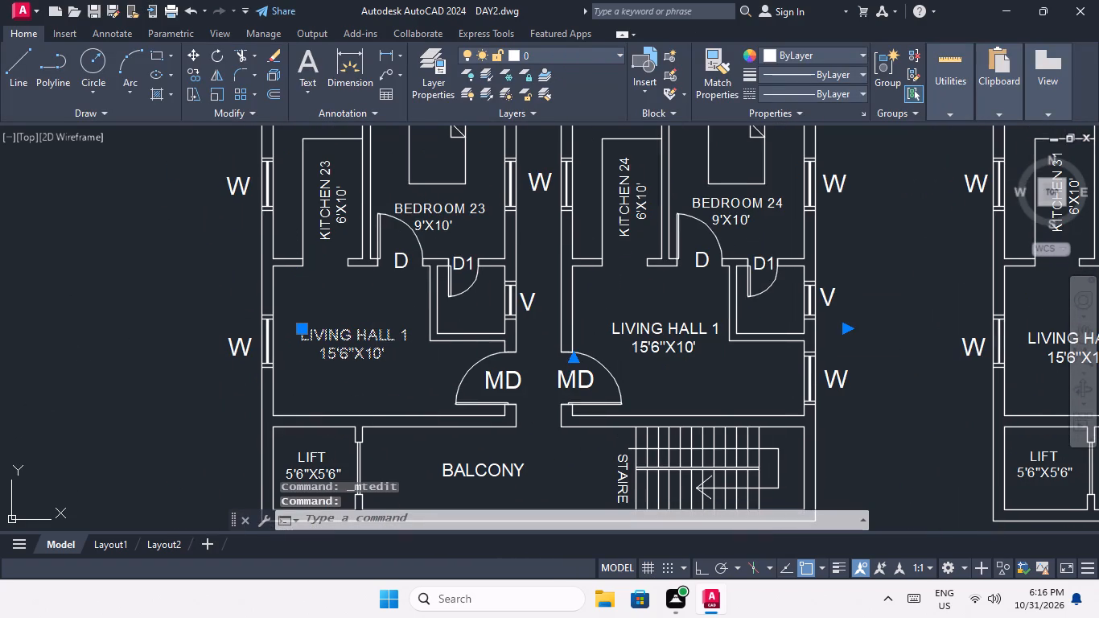
click(414, 337)
key(BackSpace)
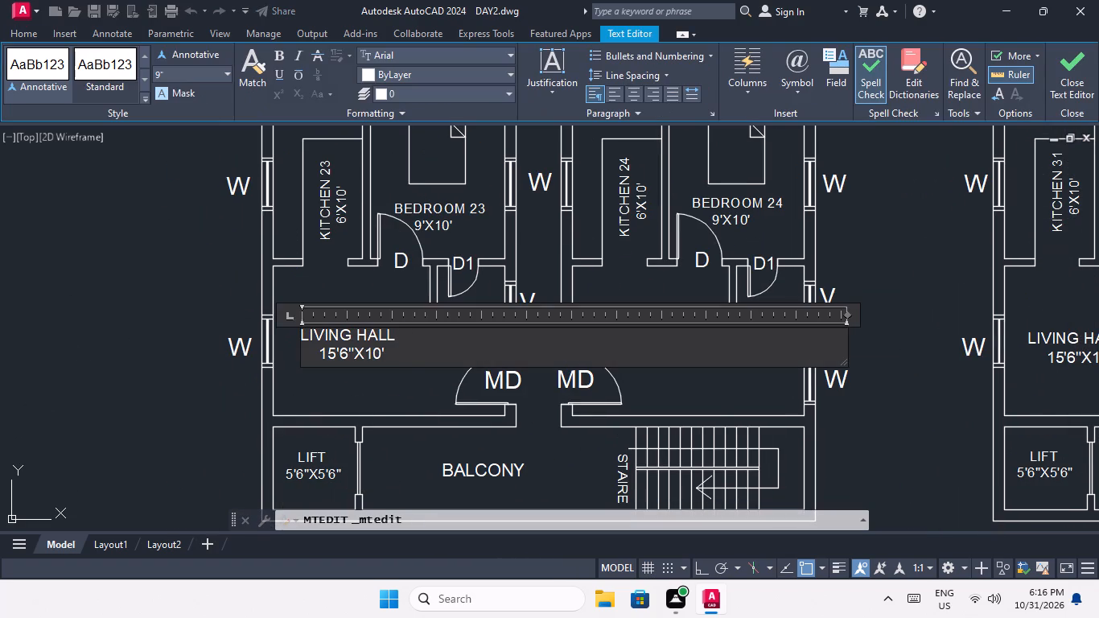
text(23)
click(409, 367)
click(432, 398)
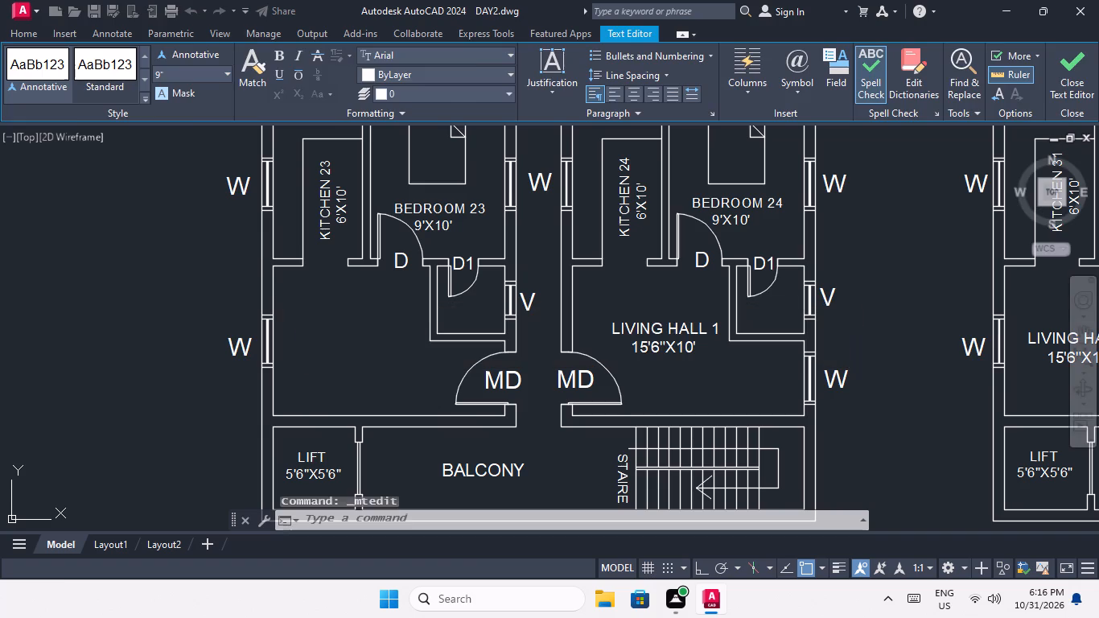
Renumber the living hall label in the Kitchen 24 flat as LIVING HALL 24.
double_click(648, 339)
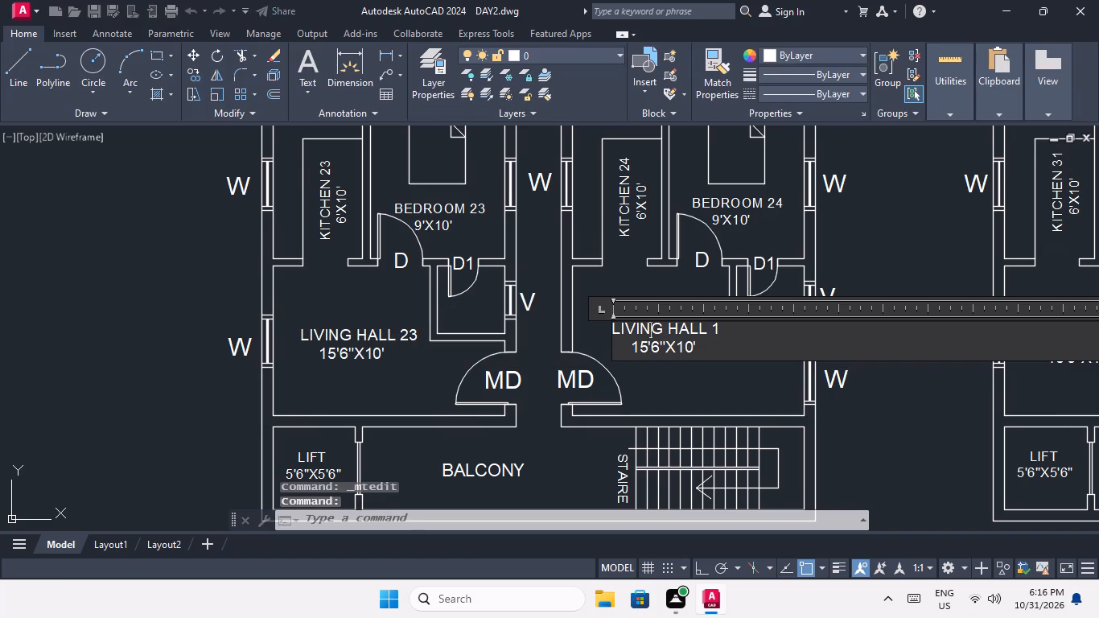
click(726, 329)
key(BackSpace)
key(2)
key(4)
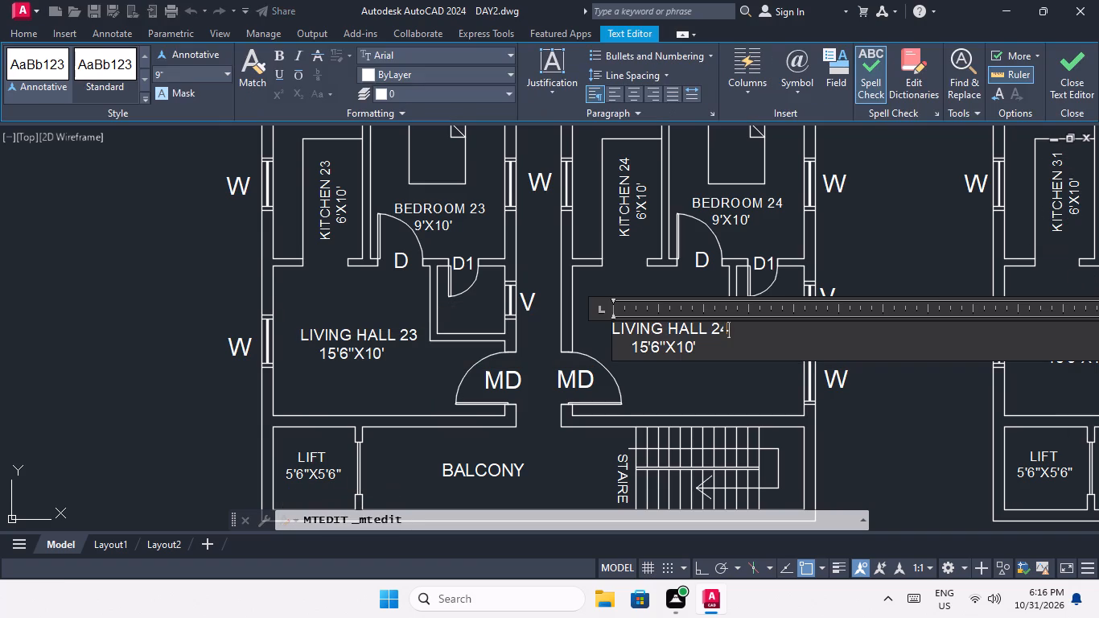
click(722, 366)
Renumber the living hall label in the Kitchen 25 flat as LIVING HALL 25.
middle_drag(712, 385, 625, 248)
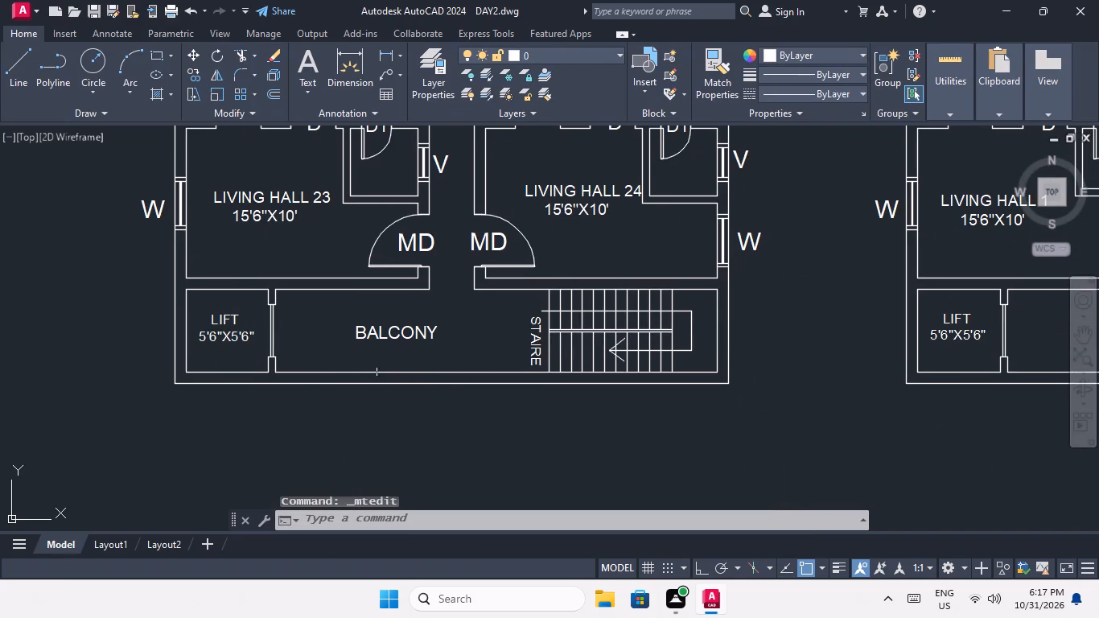
scroll(386, 357, down, 3)
middle_drag(517, 353, 384, 494)
scroll(405, 211, up, 3)
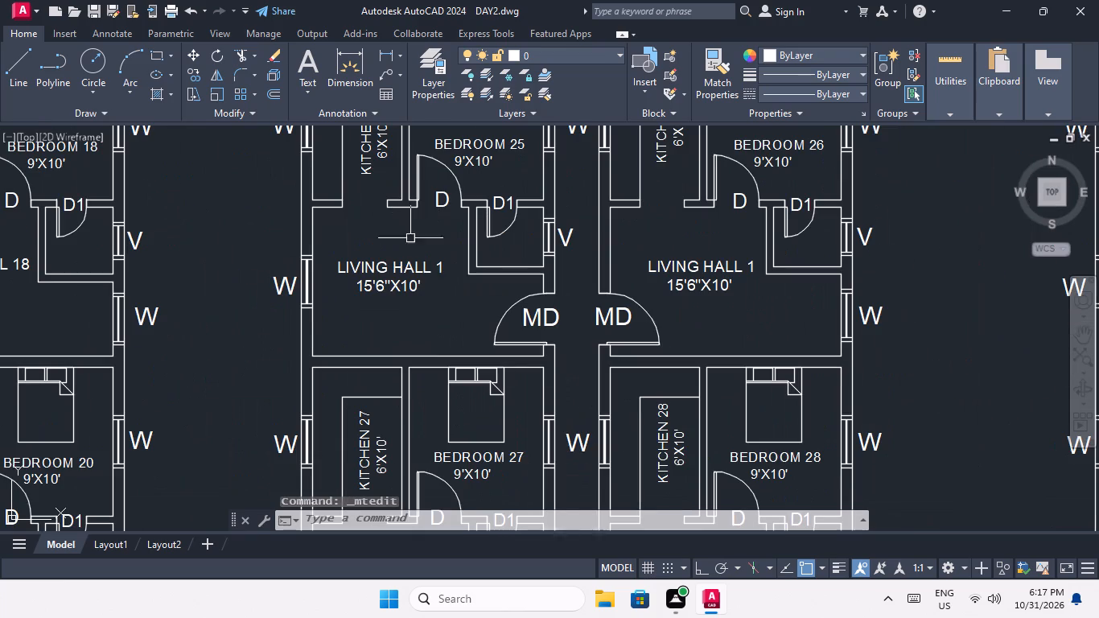
double_click(417, 273)
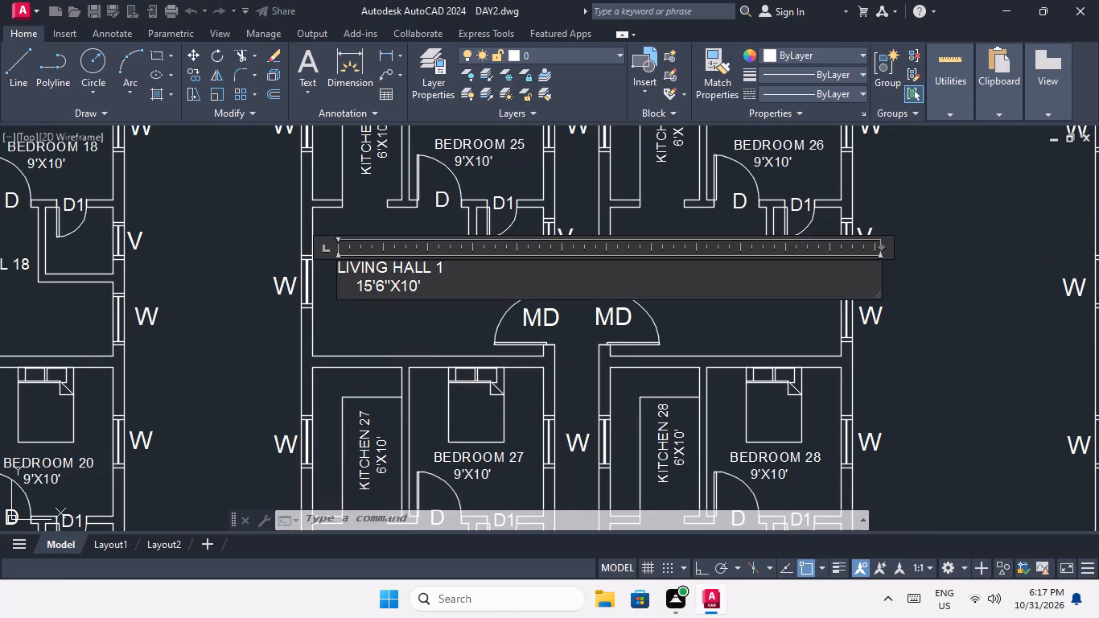
click(456, 271)
key(BackSpace)
text(25)
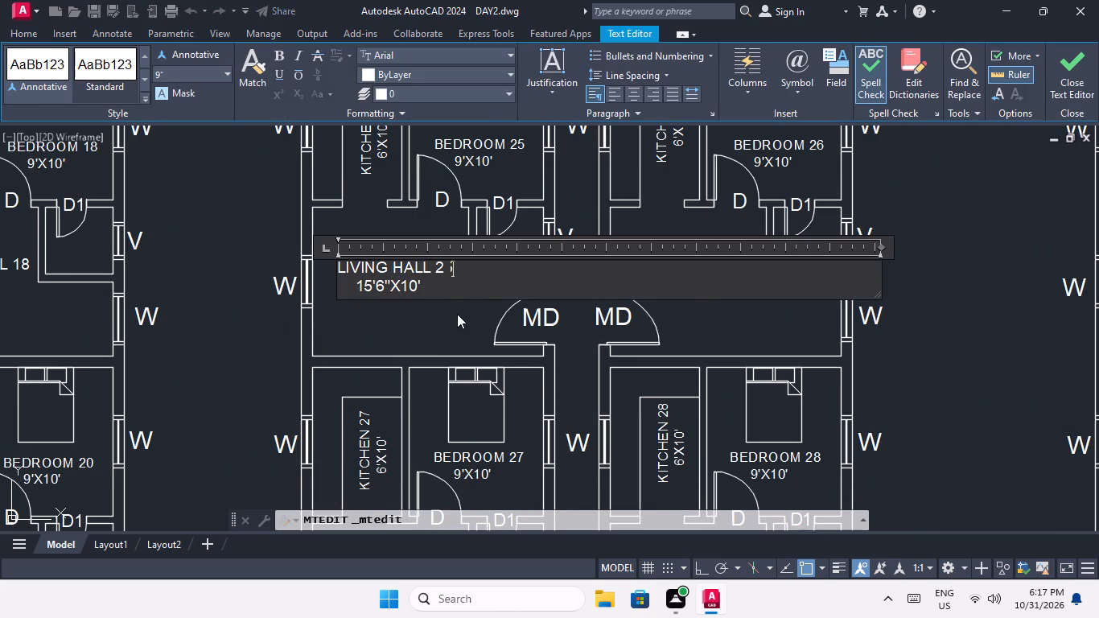
click(457, 315)
Renumber the living hall label in the Kitchen 26 flat as LIVING HALL 26.
double_click(712, 266)
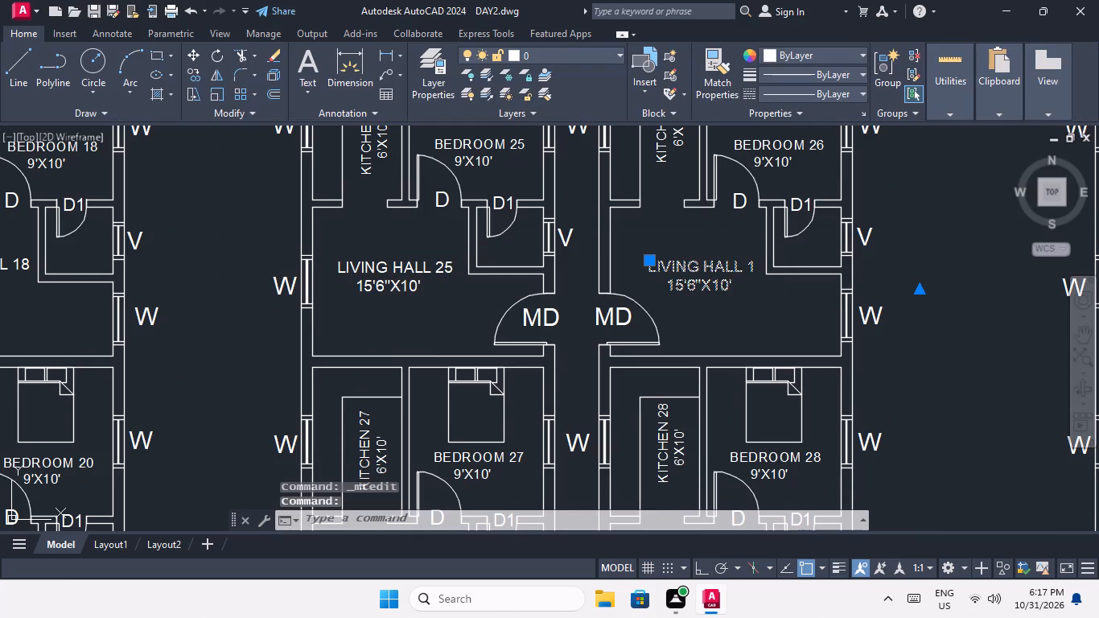
click(755, 266)
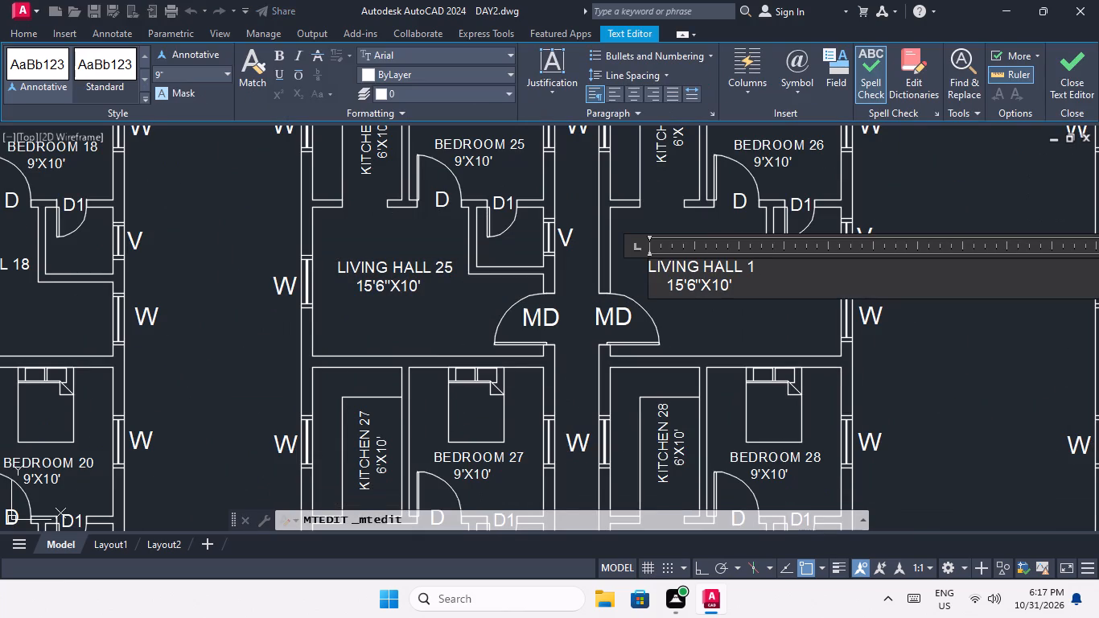
key(BackSpace)
text(256)
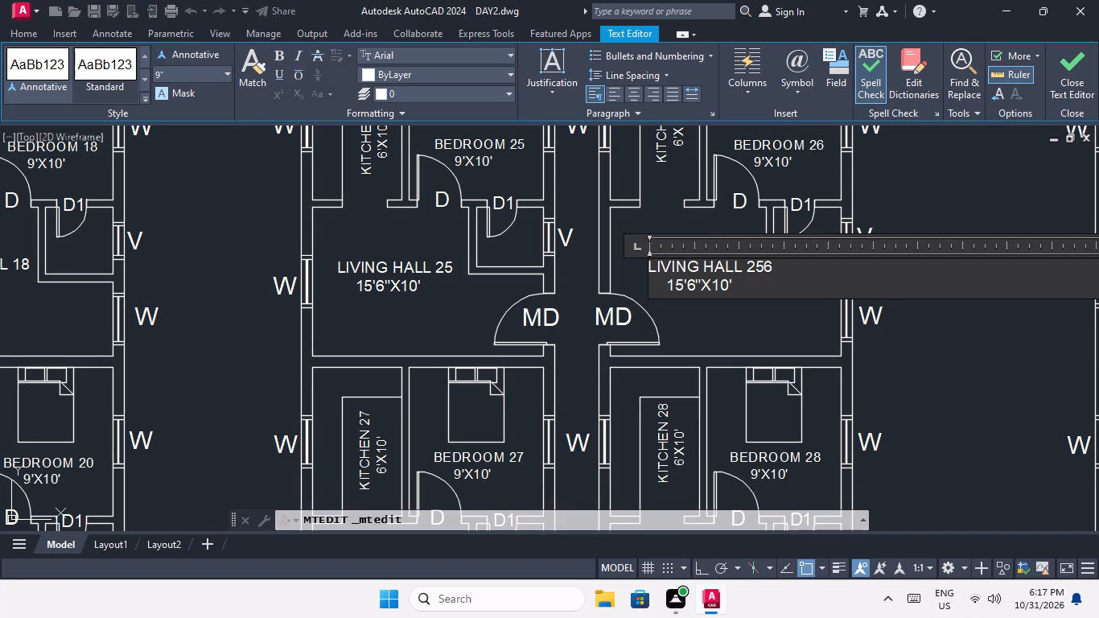
key(BackSpace)
key(BackSpace)
key(6)
click(746, 314)
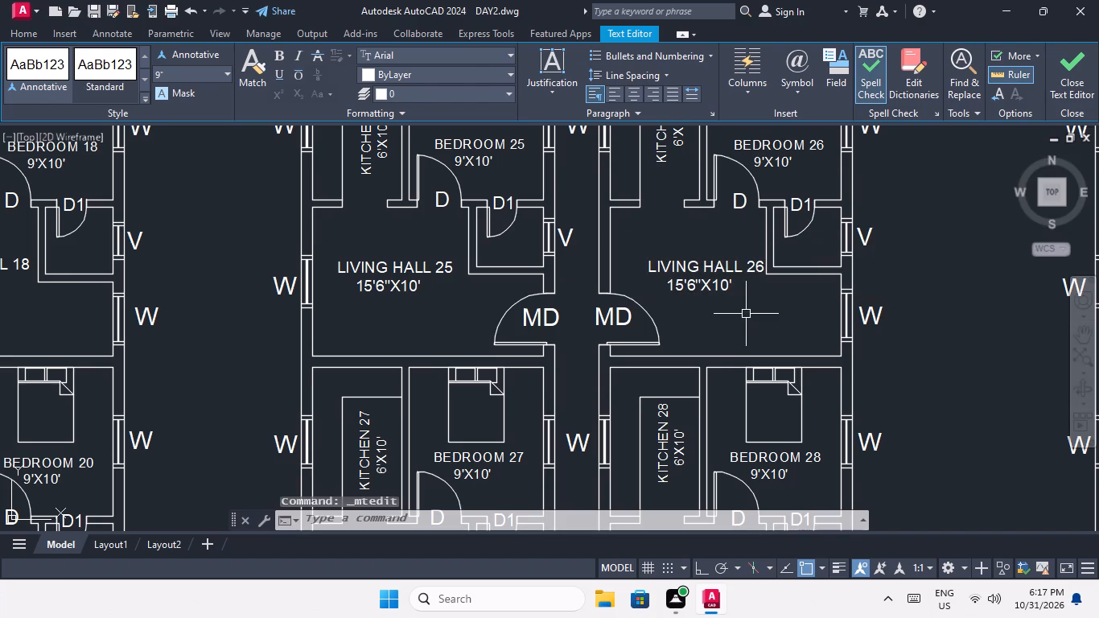
Renumber the living hall label in the Kitchen 27 flat as LIVING HALL 27.
middle_drag(727, 324, 657, 126)
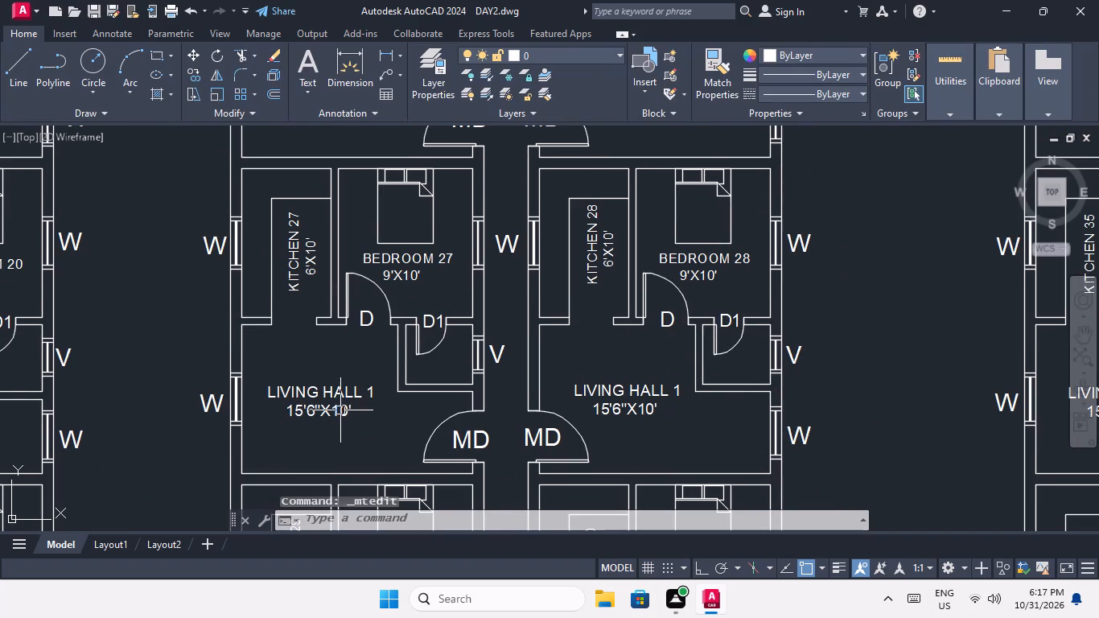
double_click(340, 410)
click(383, 399)
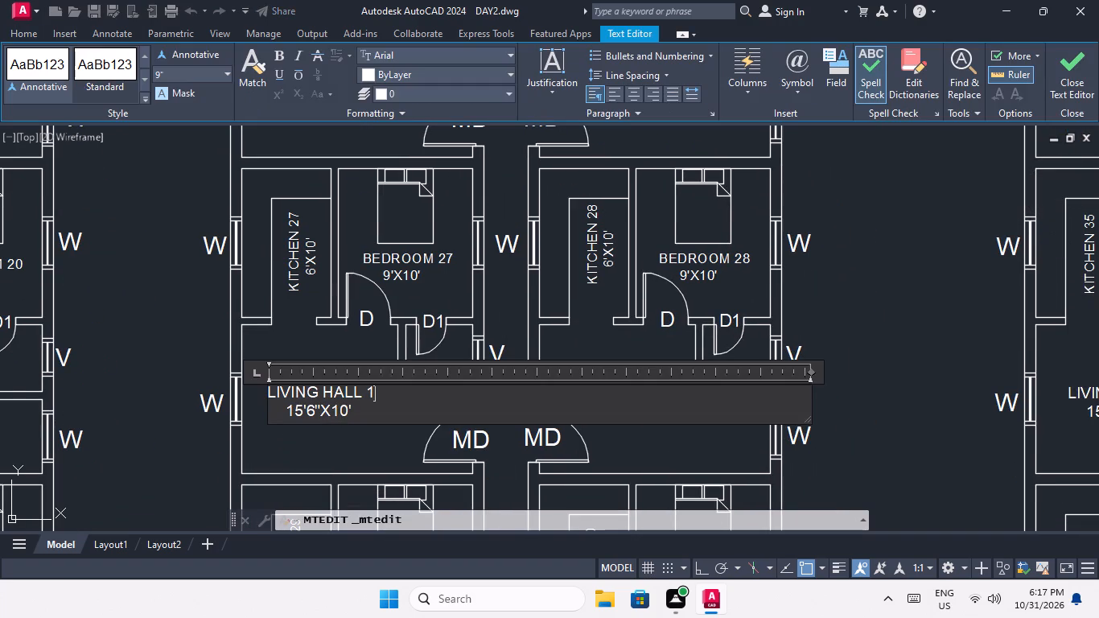
key(BackSpace)
text(27)
click(382, 443)
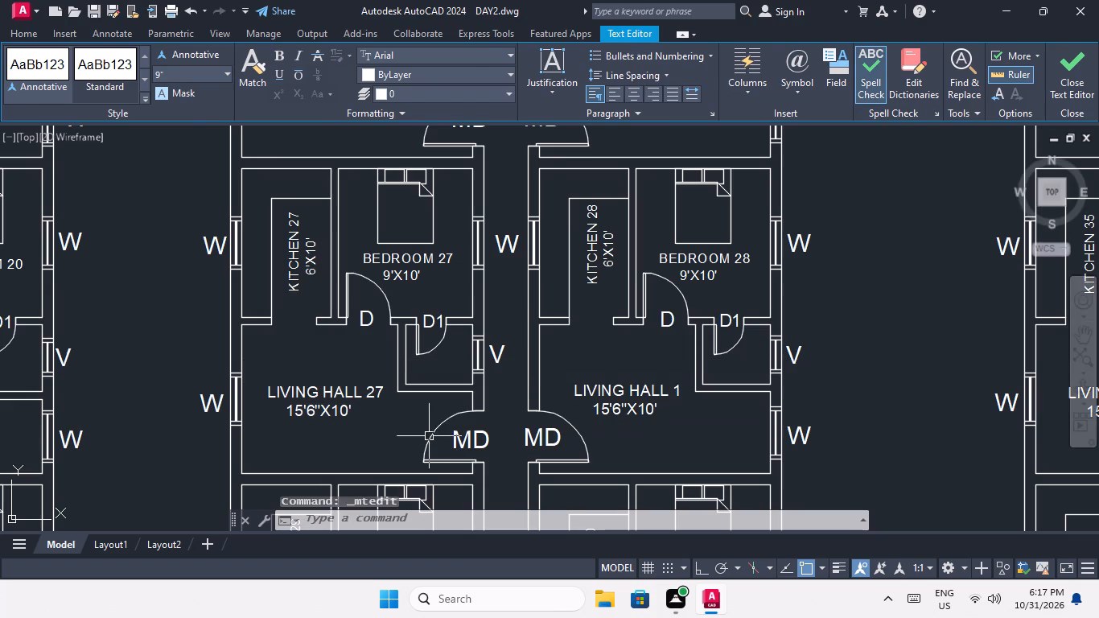
Renumber the living hall label in the Kitchen 28 flat as LIVING HALL 28.
double_click(644, 397)
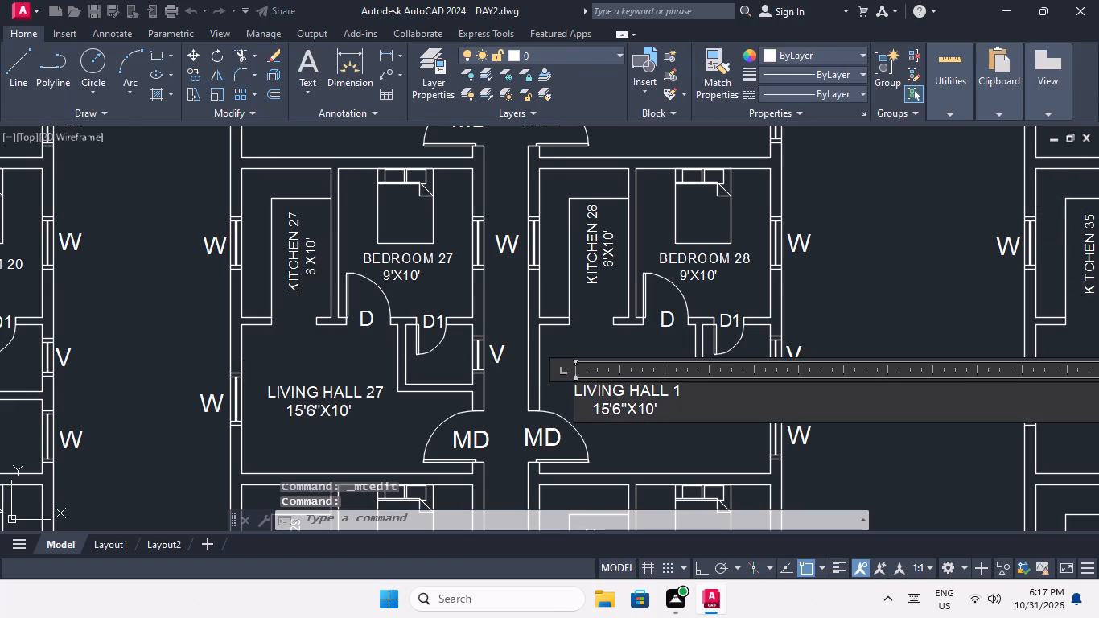
click(685, 397)
key(BackSpace)
text(28)
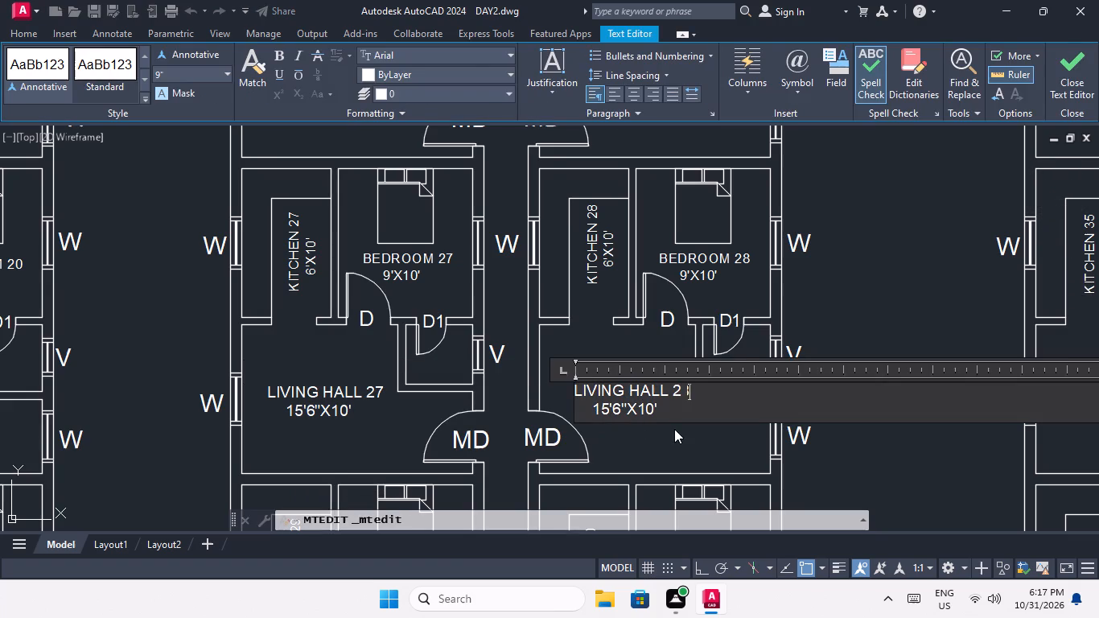
click(674, 432)
Renumber the living hall label in the Kitchen 29 flat as LIVING HALL 29.
middle_drag(669, 432, 643, 293)
scroll(642, 300, down, 1)
middle_drag(582, 394, 607, 260)
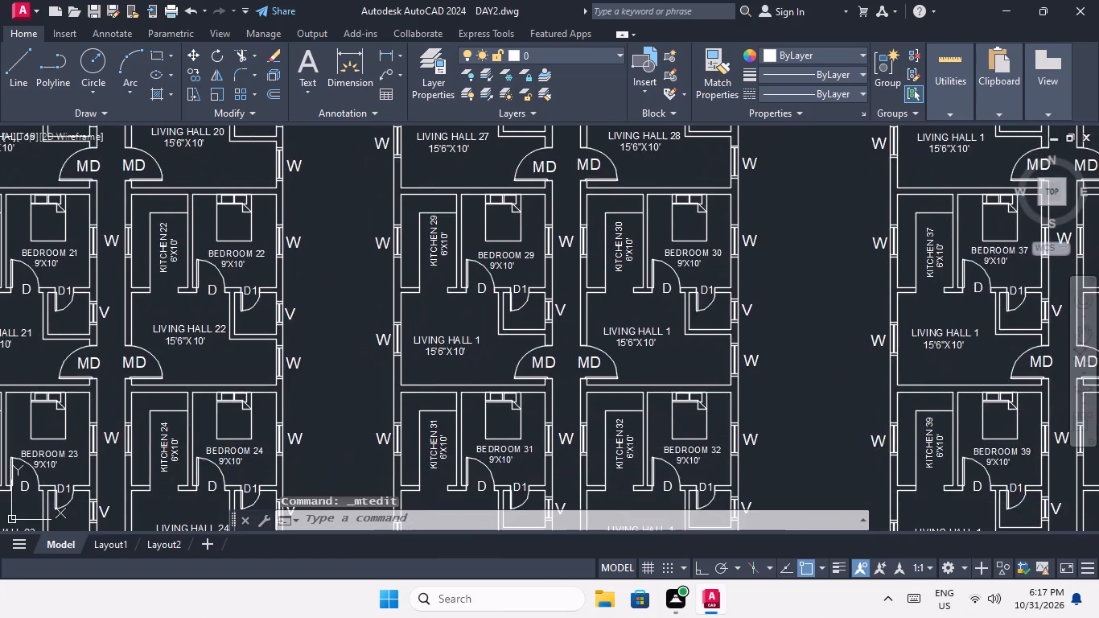
scroll(465, 359, up, 2)
double_click(458, 322)
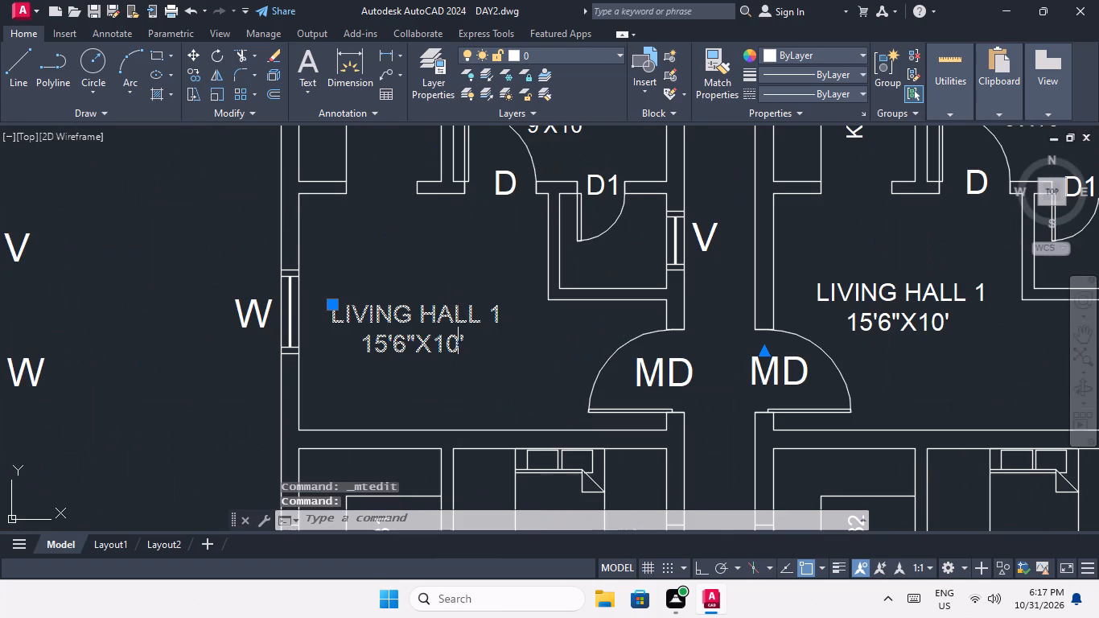
click(518, 319)
middle_drag(518, 319, 517, 406)
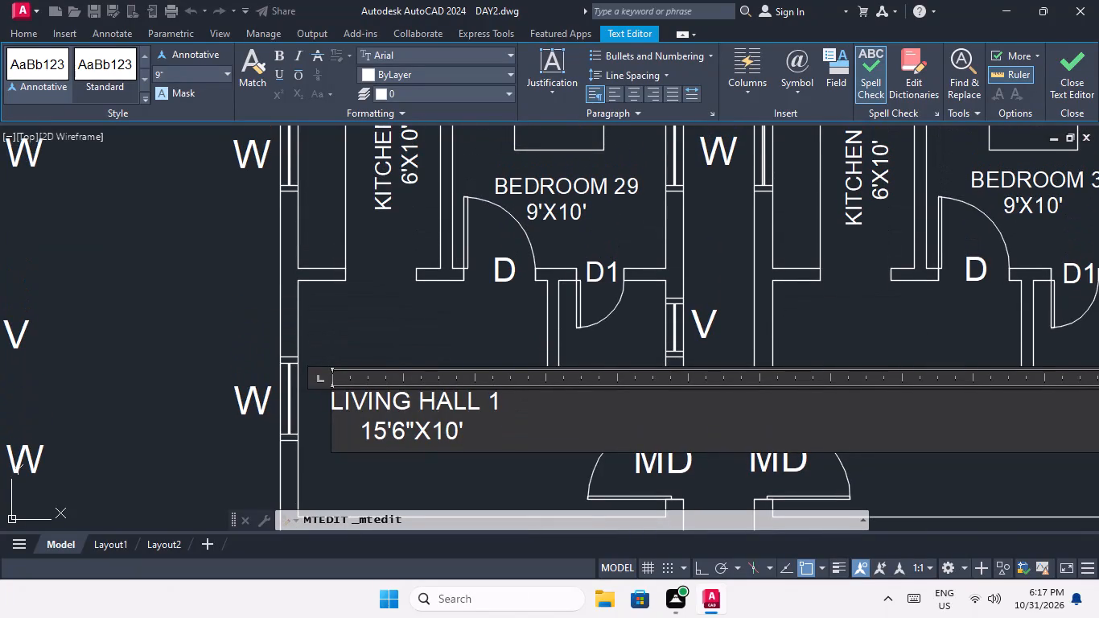
key(BackSpace)
text(29)
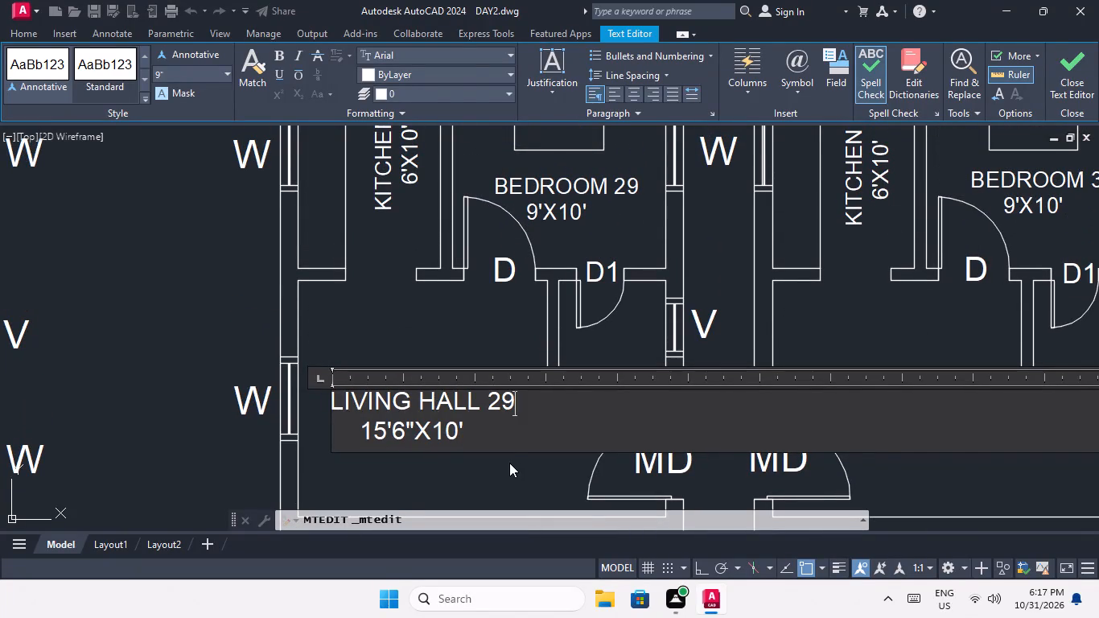
click(509, 463)
Renumber the living hall label in the Kitchen 30 flat as LIVING HALL 30.
middle_drag(537, 432, 360, 298)
double_click(742, 281)
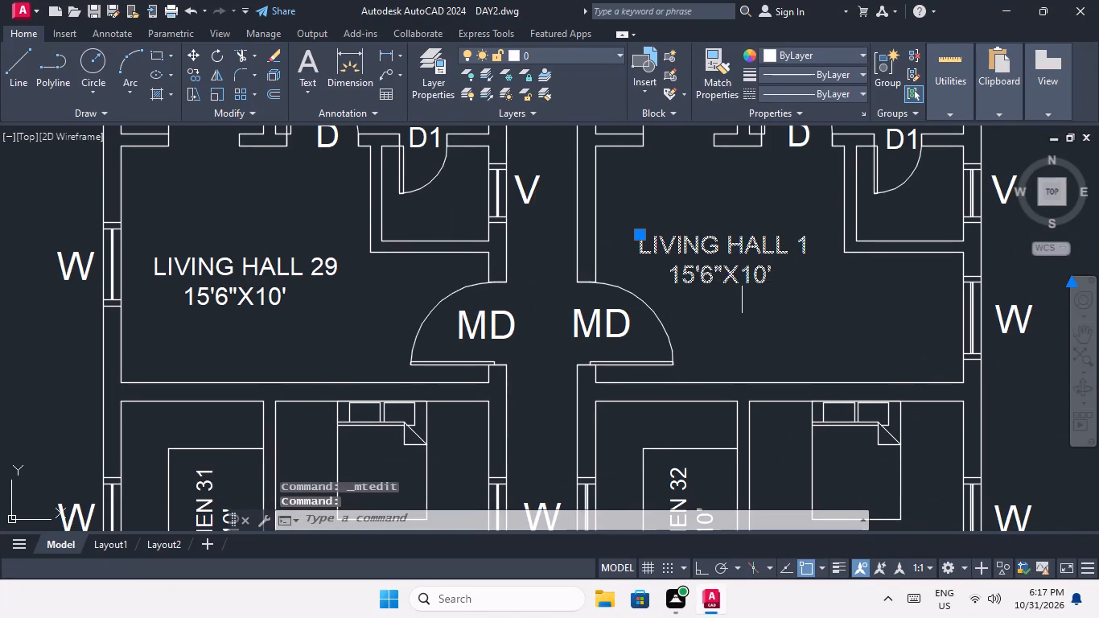
click(810, 248)
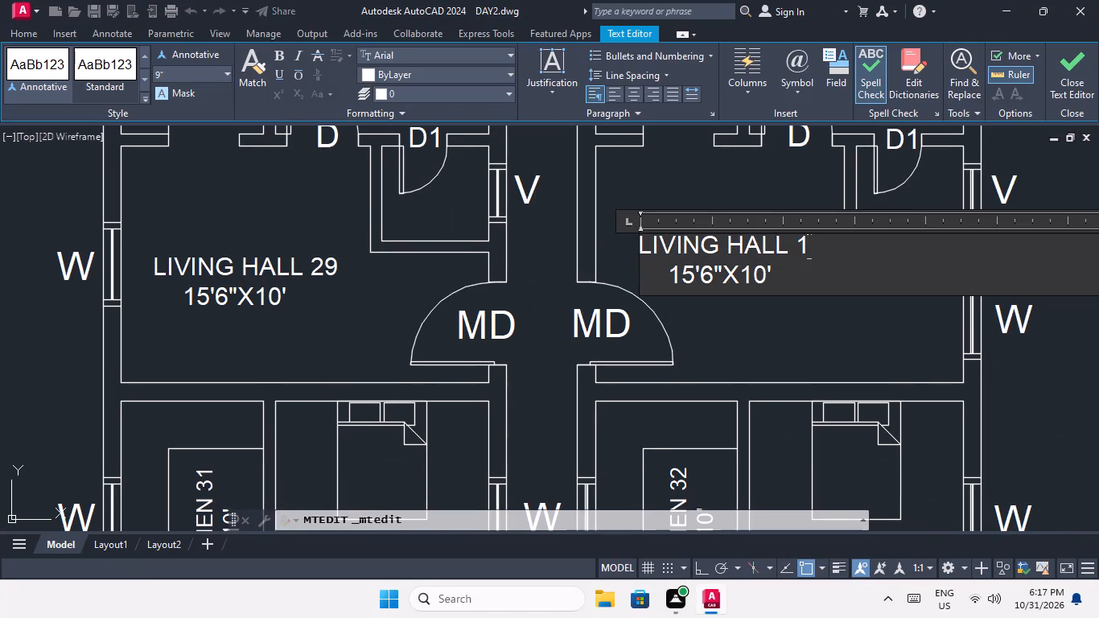
key(BackSpace)
key(3)
key(0)
click(781, 329)
Renumber the living hall label in the Kitchen 31 flat as LIVING HALL 31.
scroll(778, 331, down, 1)
middle_drag(776, 331, 694, 330)
scroll(685, 328, down, 1)
middle_drag(684, 345, 615, 228)
scroll(451, 329, up, 1)
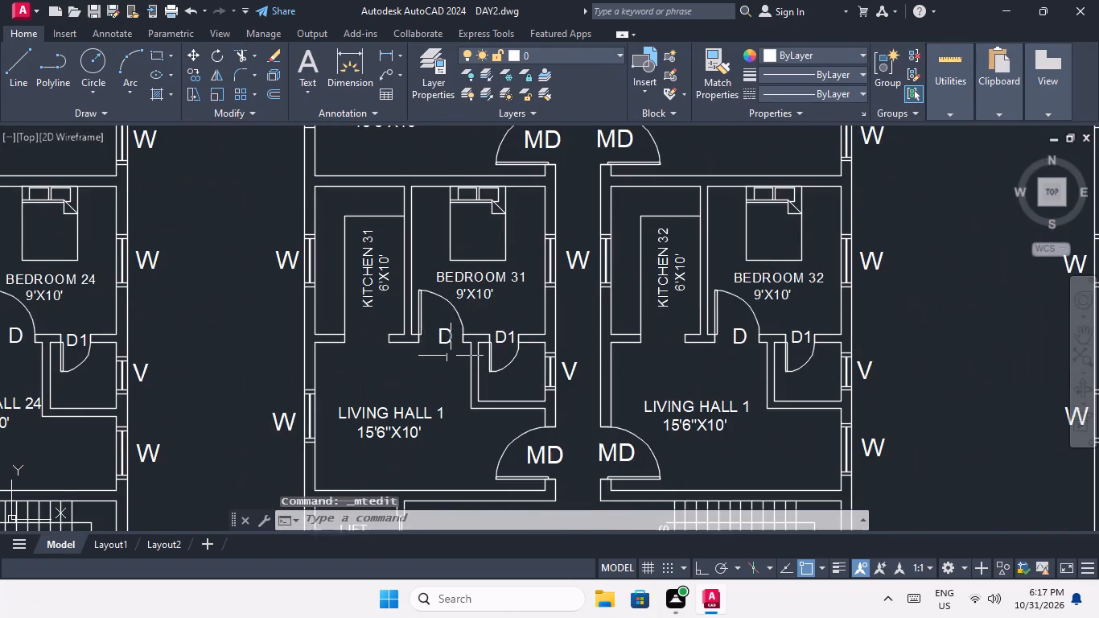
middle_drag(451, 357, 505, 221)
scroll(459, 291, up, 3)
double_click(530, 246)
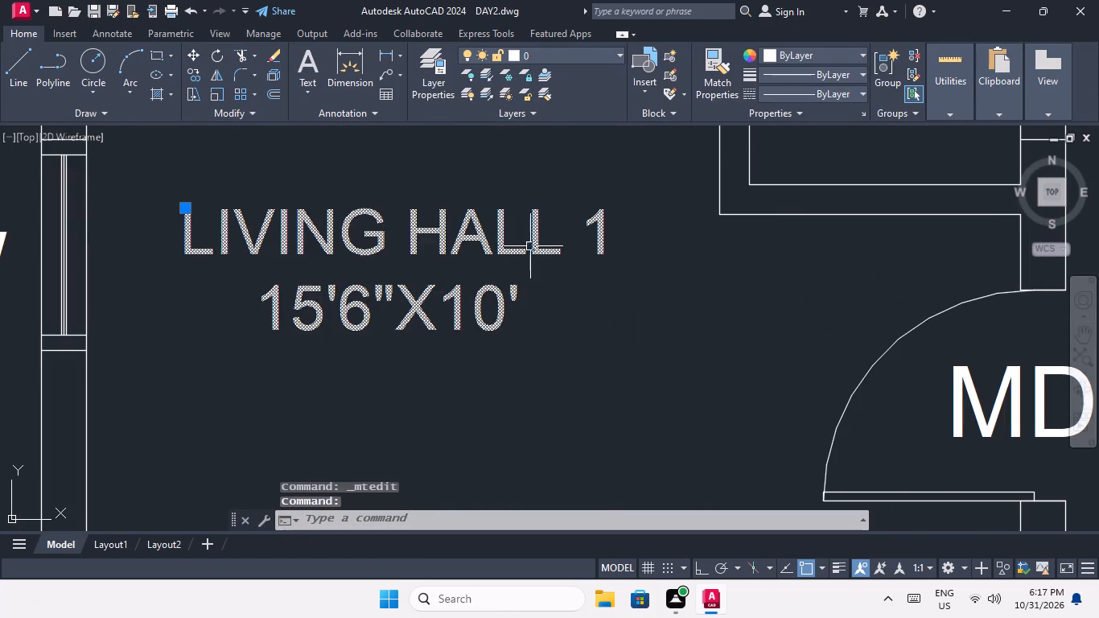
click(620, 241)
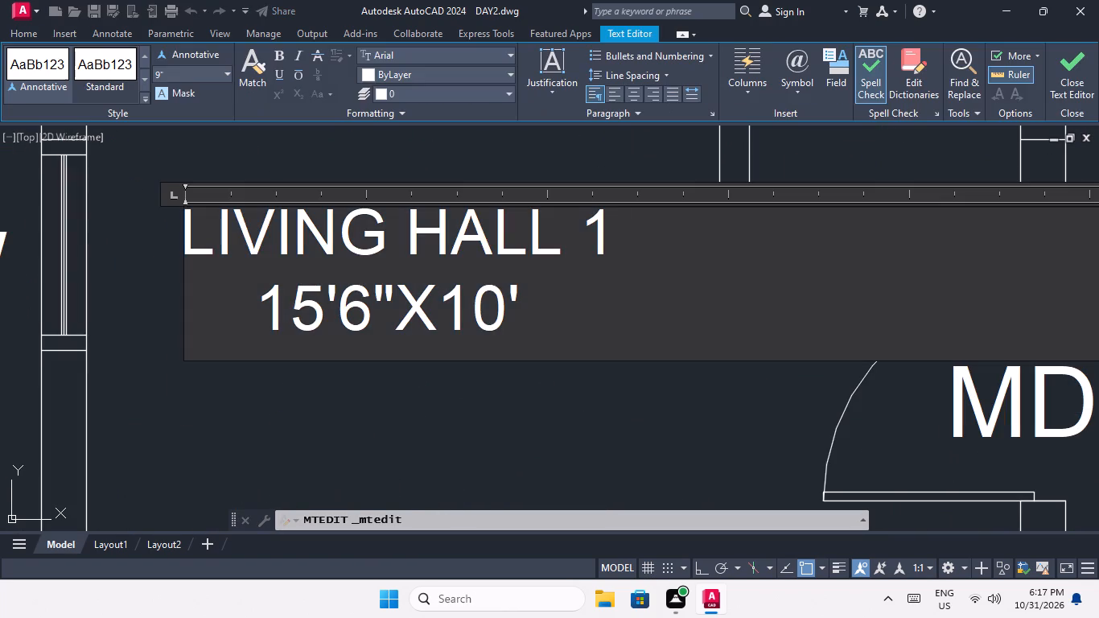
key(BackSpace)
key(3)
key(1)
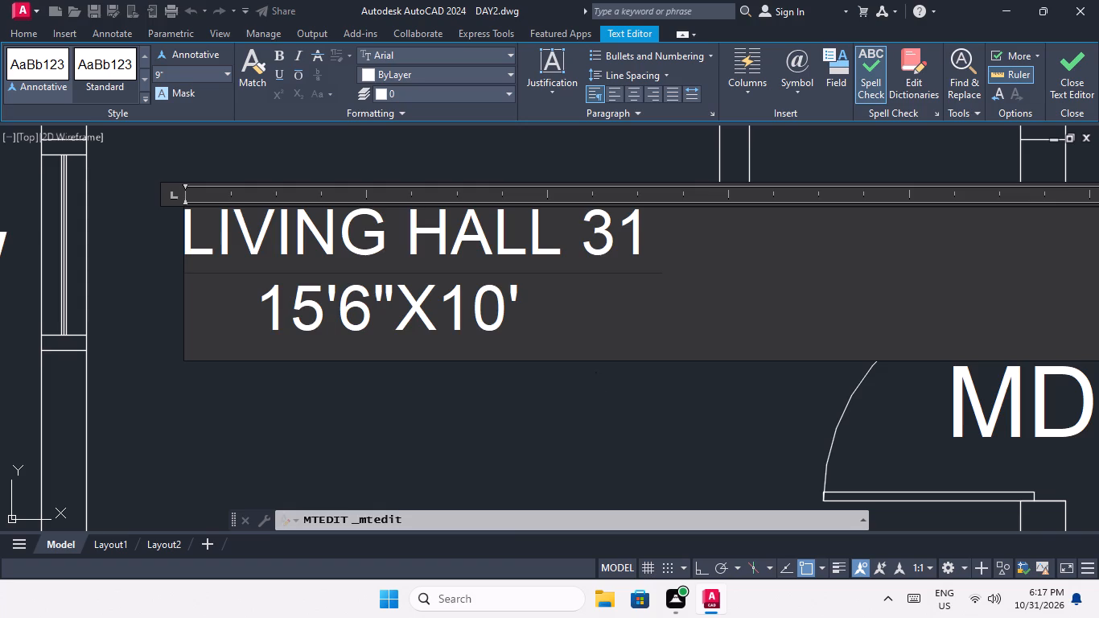
click(596, 404)
Renumber the living hall label in the Kitchen 32 flat as LIVING HALL 32.
scroll(625, 350, down, 2)
middle_drag(619, 351, 308, 404)
scroll(360, 368, down, 1)
scroll(599, 389, up, 2)
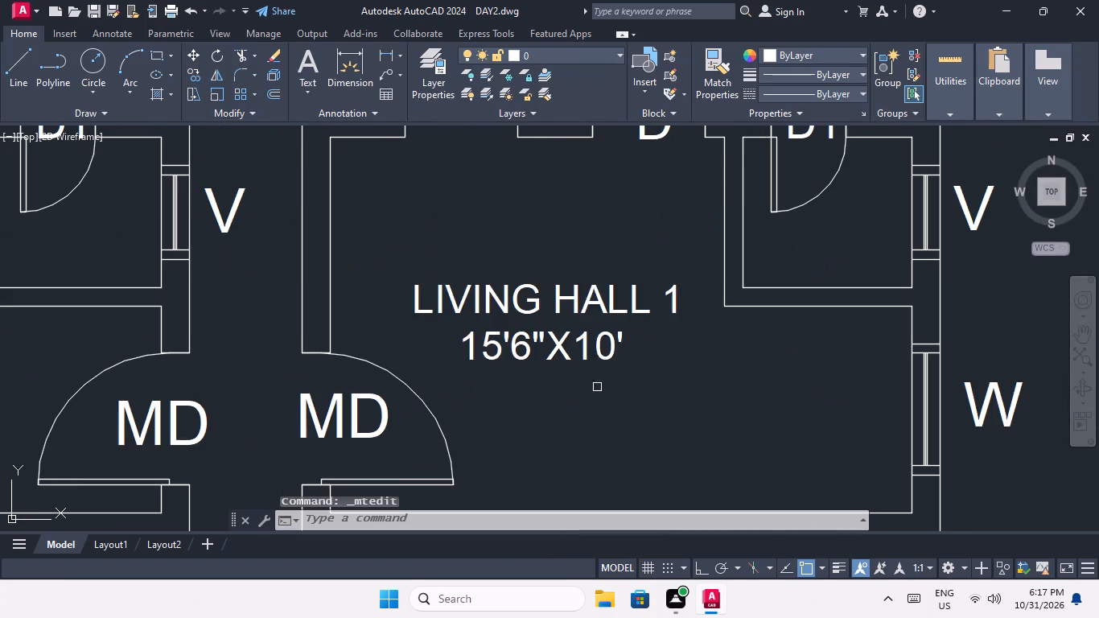
triple_click(593, 353)
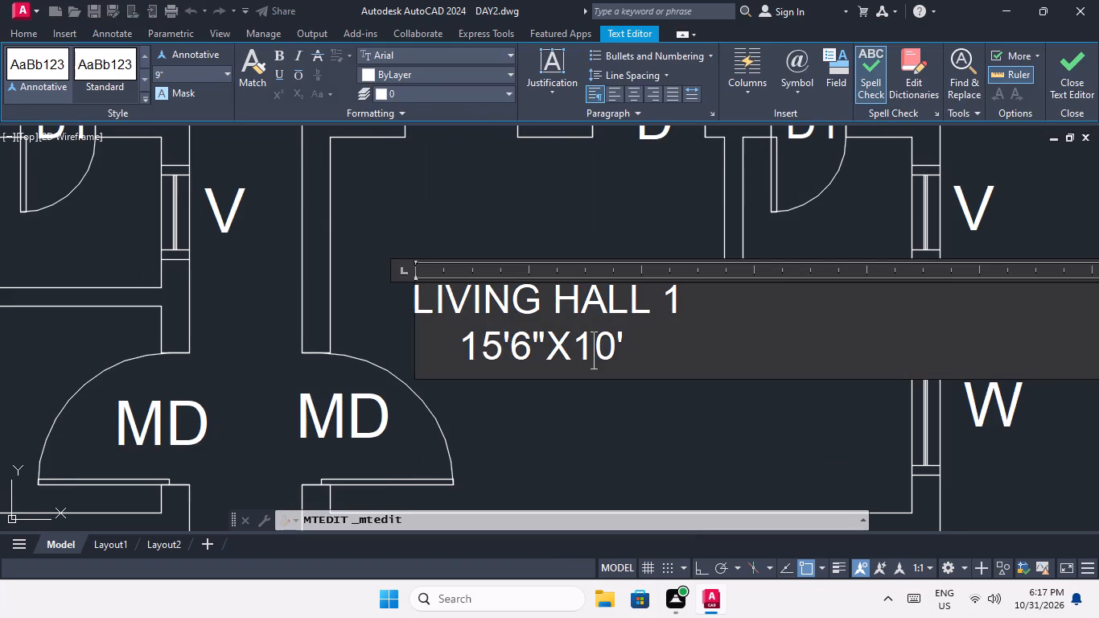
click(689, 309)
key(BackSpace)
text(32)
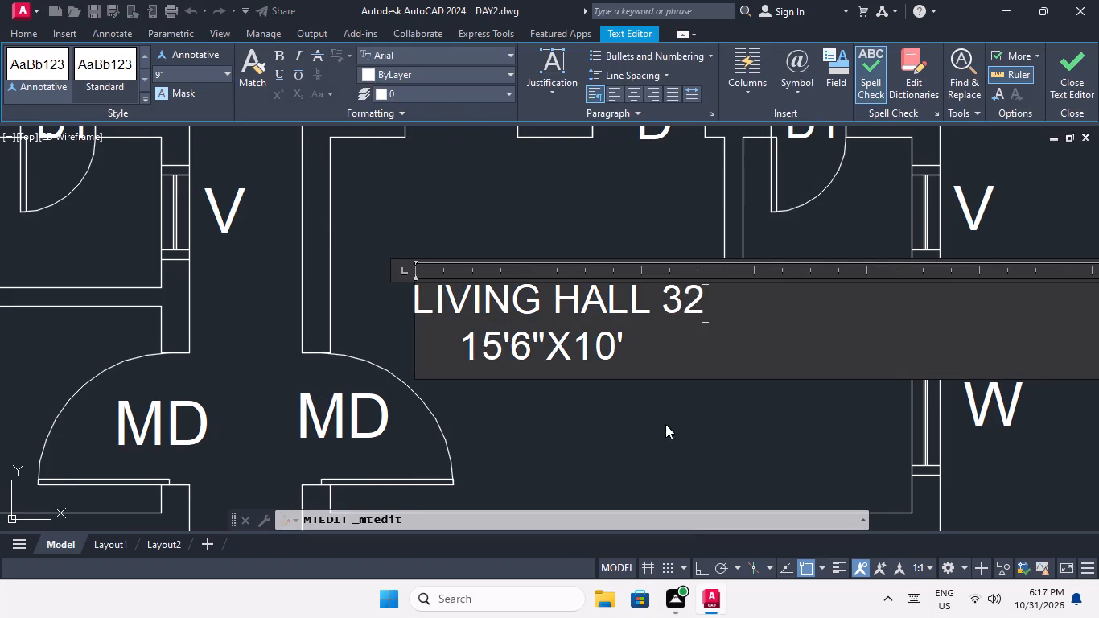
click(665, 424)
Renumber the living hall label in the Bedroom 33 flat as LIVING HALL 33.
scroll(674, 361, down, 2)
middle_drag(673, 360, 487, 393)
scroll(475, 394, down, 1)
scroll(558, 328, down, 2)
middle_drag(566, 331, 447, 385)
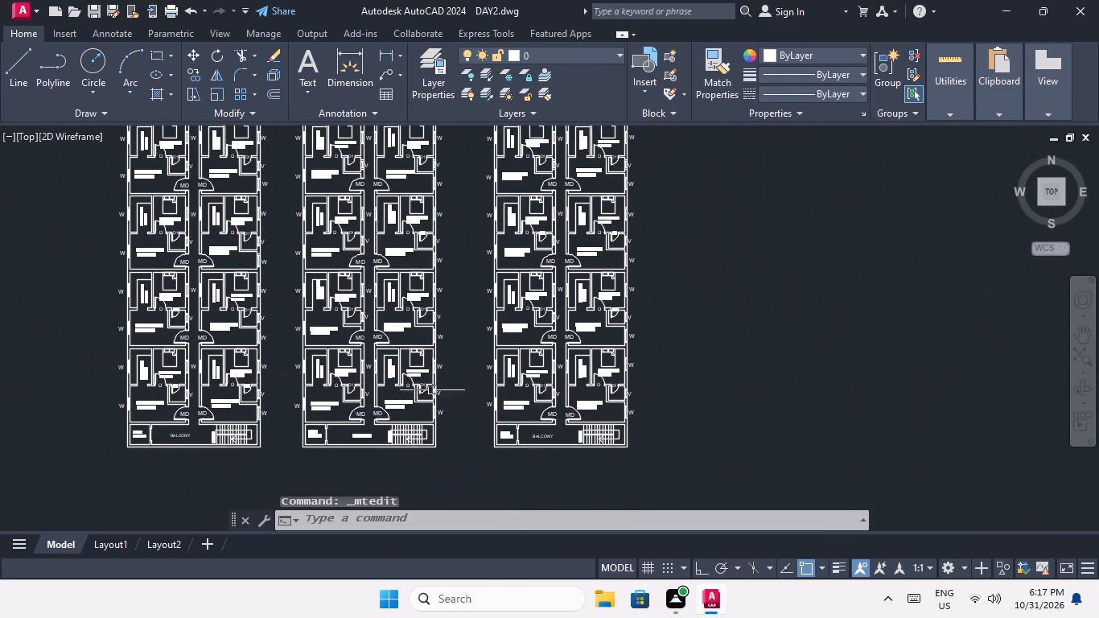
middle_drag(493, 220, 454, 311)
scroll(491, 229, up, 3)
scroll(441, 372, up, 1)
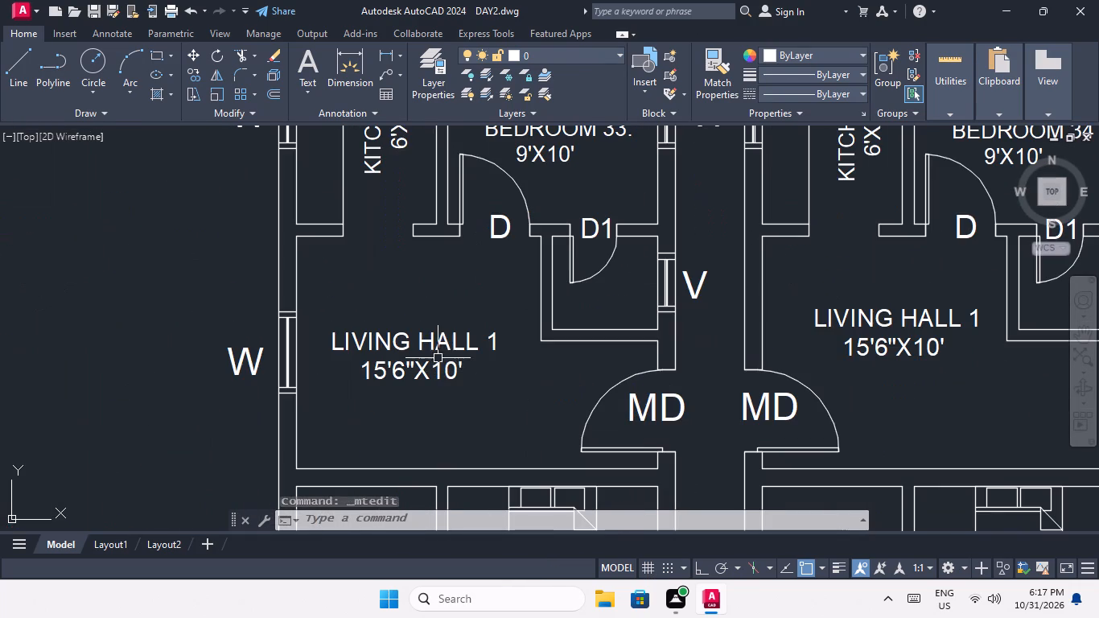
double_click(447, 345)
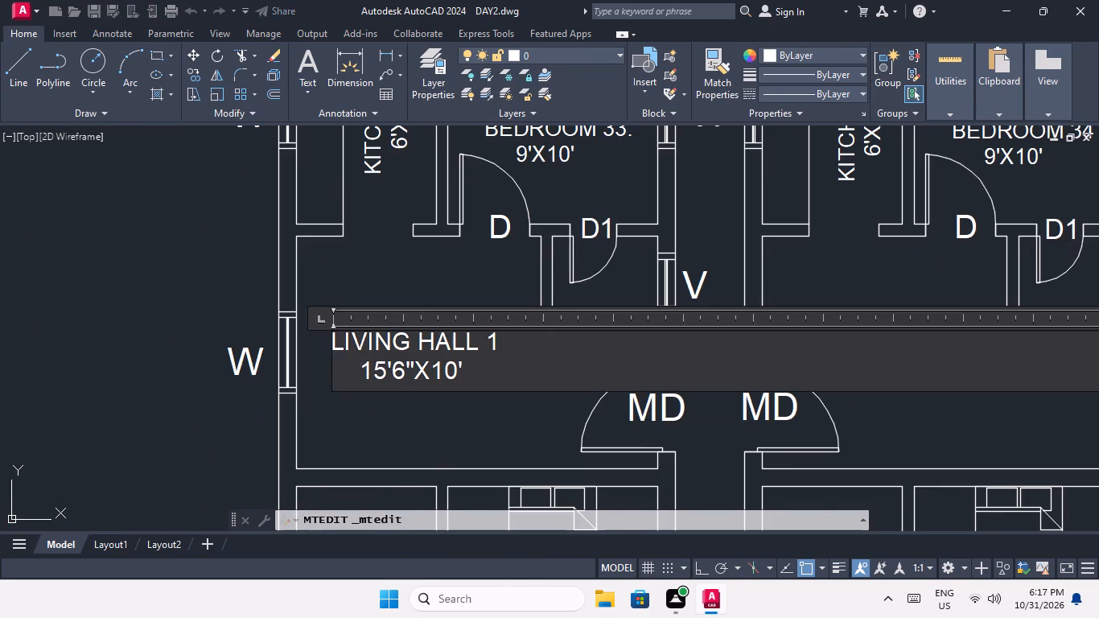
click(511, 344)
key(BackSpace)
text(33)
click(509, 382)
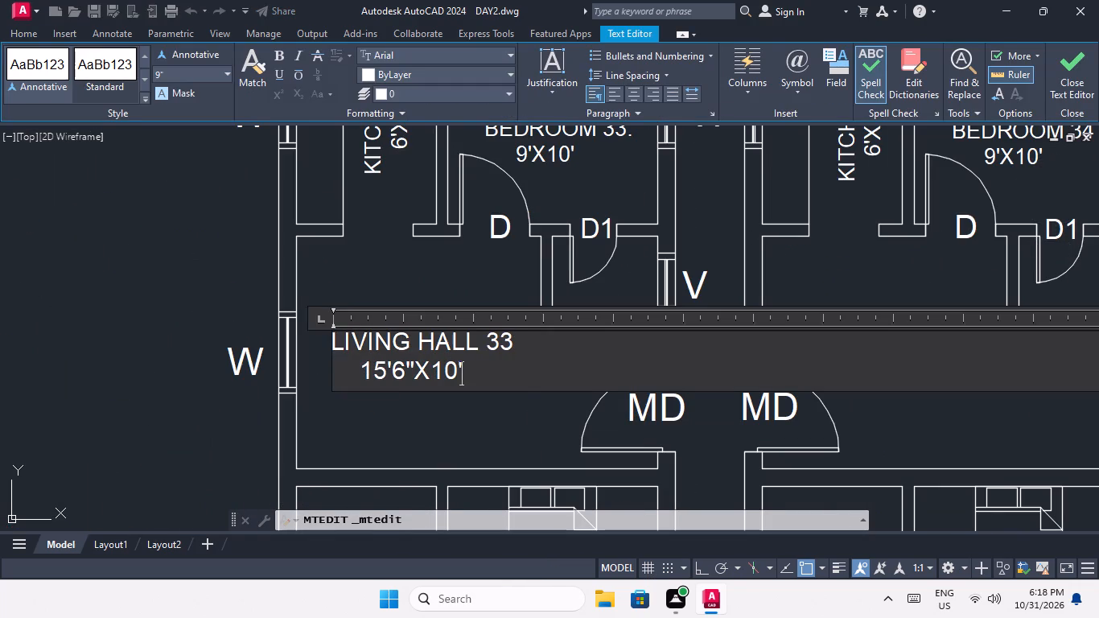
click(507, 423)
Renumber the living hall label in the Bedroom 34 flat as LIVING HALL 34.
middle_drag(534, 397, 287, 402)
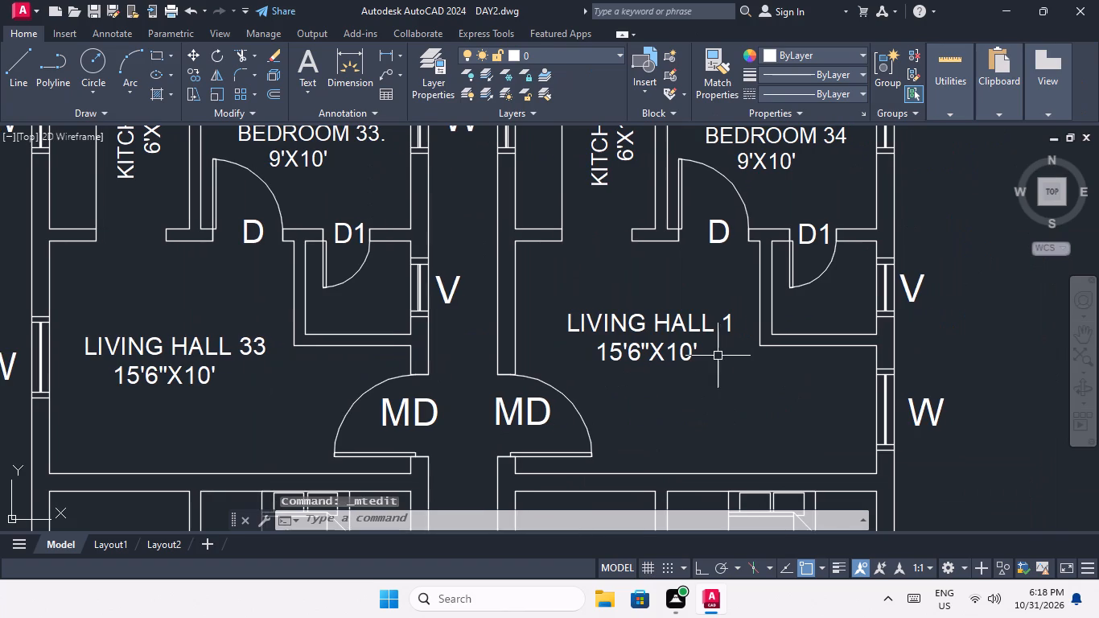
double_click(674, 324)
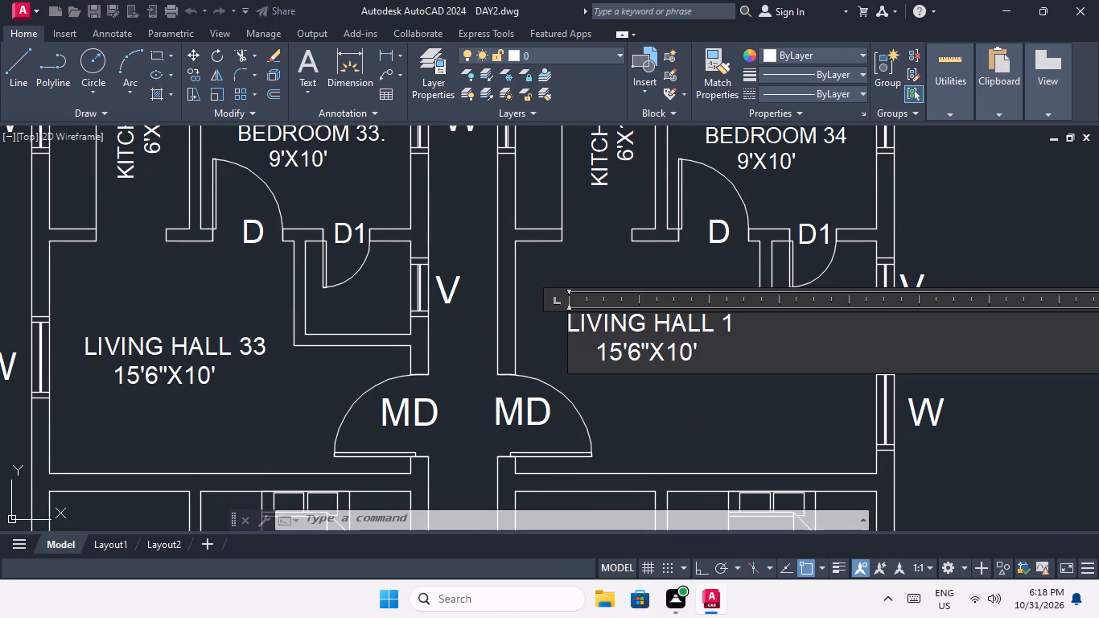
click(743, 327)
key(BackSpace)
text(34)
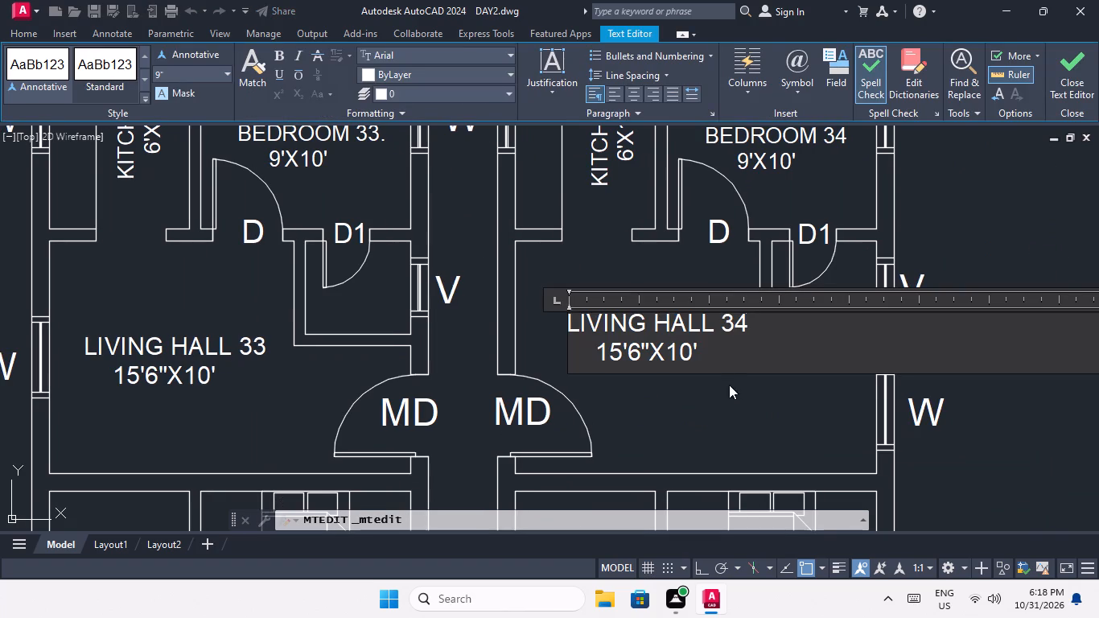
click(729, 398)
Renumber the living hall label in the Bedroom 35 flat as LIVING HALL 35.
middle_drag(719, 382, 689, 236)
scroll(690, 237, down, 3)
scroll(572, 356, up, 2)
double_click(560, 358)
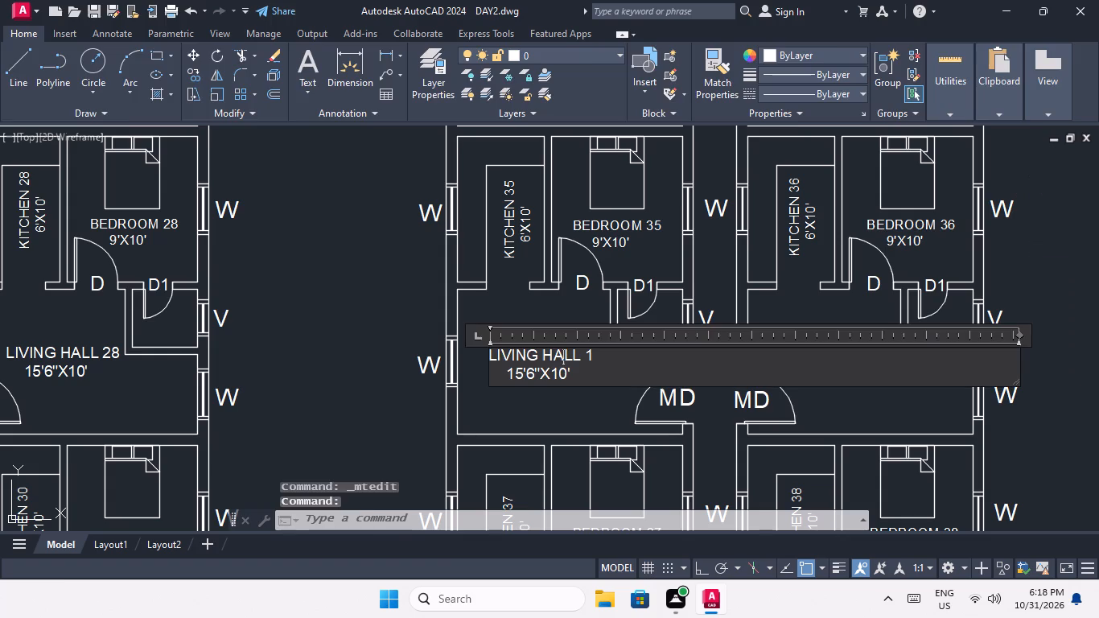
click(604, 357)
key(BackSpace)
text(35)
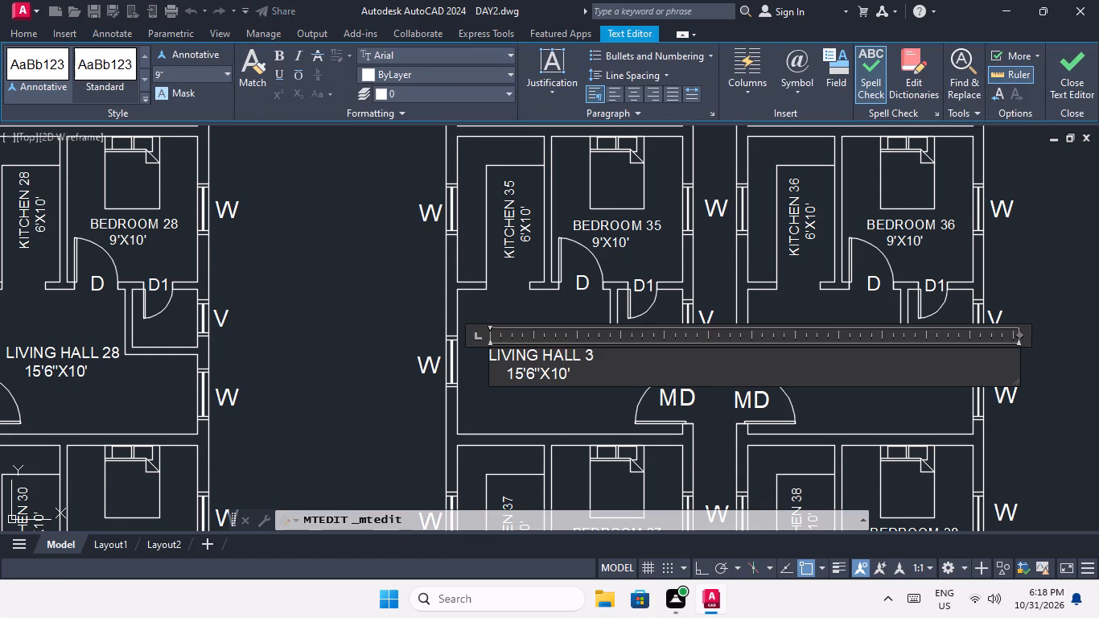
click(610, 410)
Renumber the living hall label in the Bedroom 36 flat as LIVING HALL 36.
middle_drag(609, 381, 406, 384)
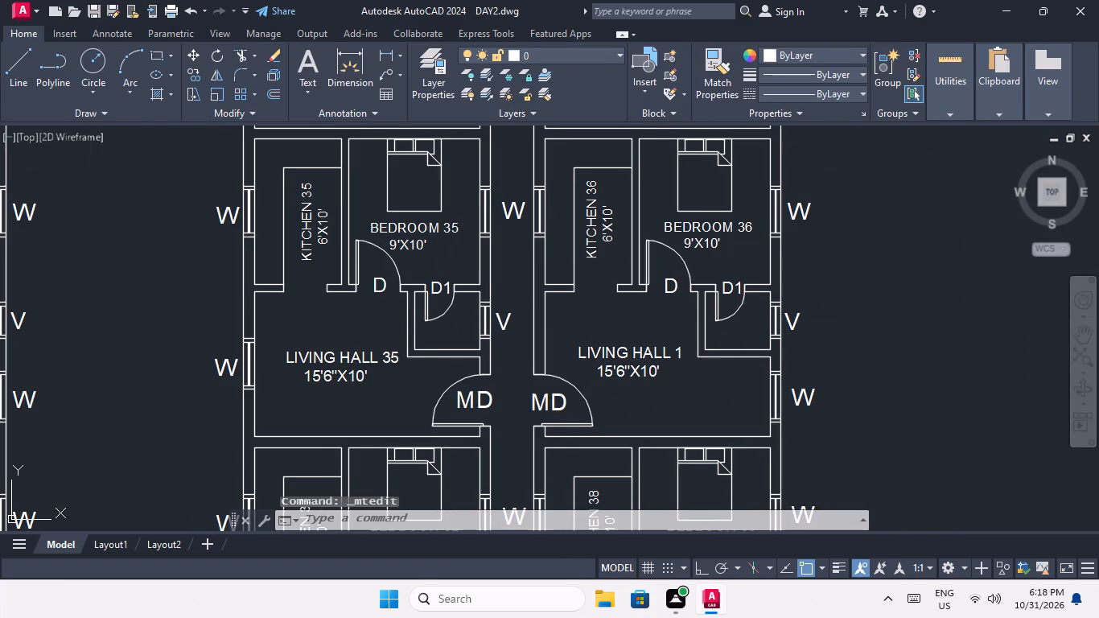
double_click(640, 359)
click(689, 355)
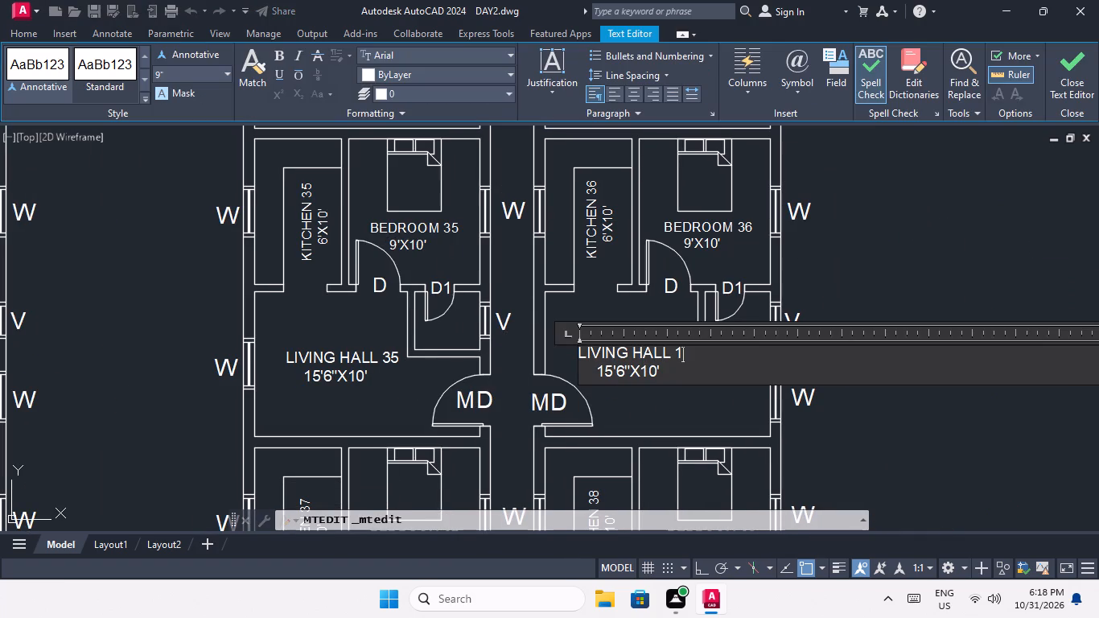
key(BackSpace)
text(36)
click(668, 400)
Renumber the living hall label in the Bedroom 37 flat as LIVING HALL 37.
scroll(664, 402, up, 1)
middle_drag(664, 401, 628, 252)
scroll(583, 303, down, 2)
middle_drag(576, 340, 554, 233)
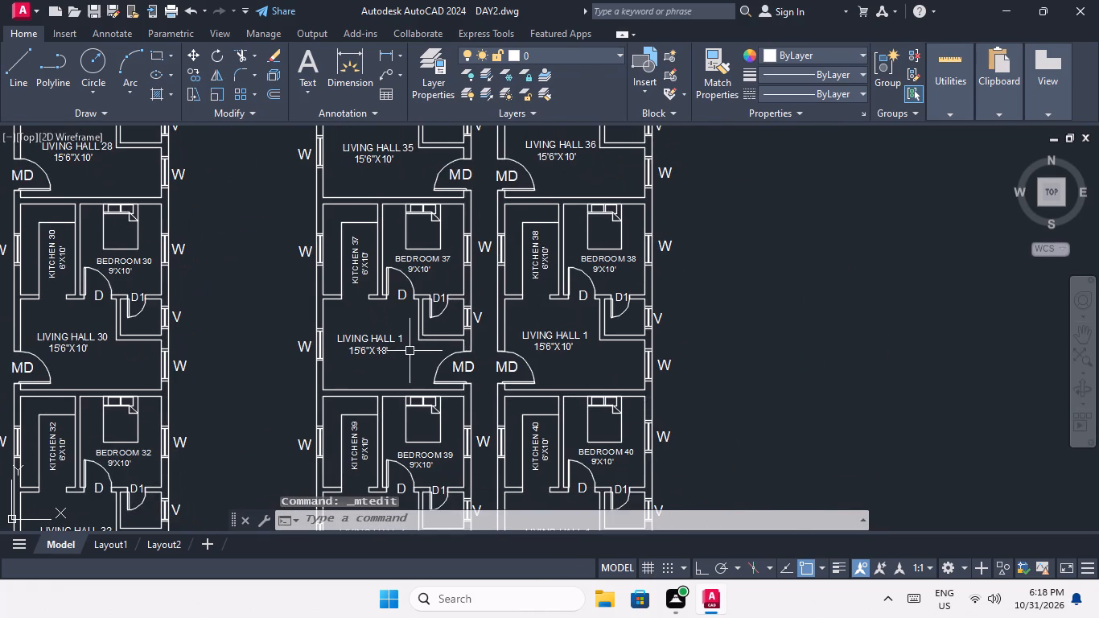
scroll(407, 352, up, 1)
double_click(360, 339)
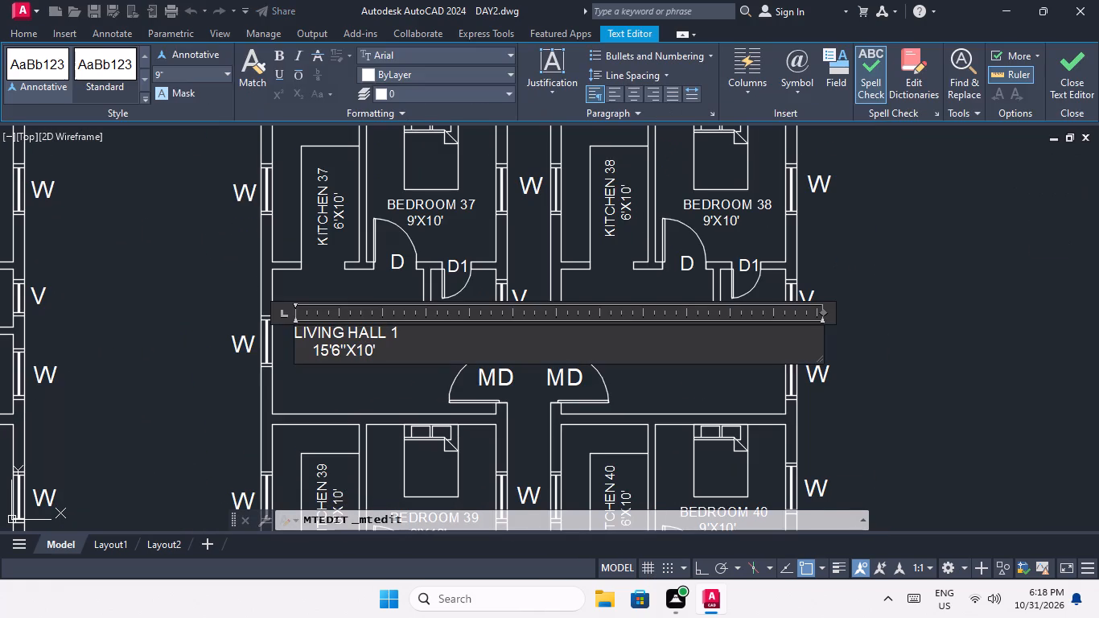
click(399, 332)
key(BackSpace)
text(37)
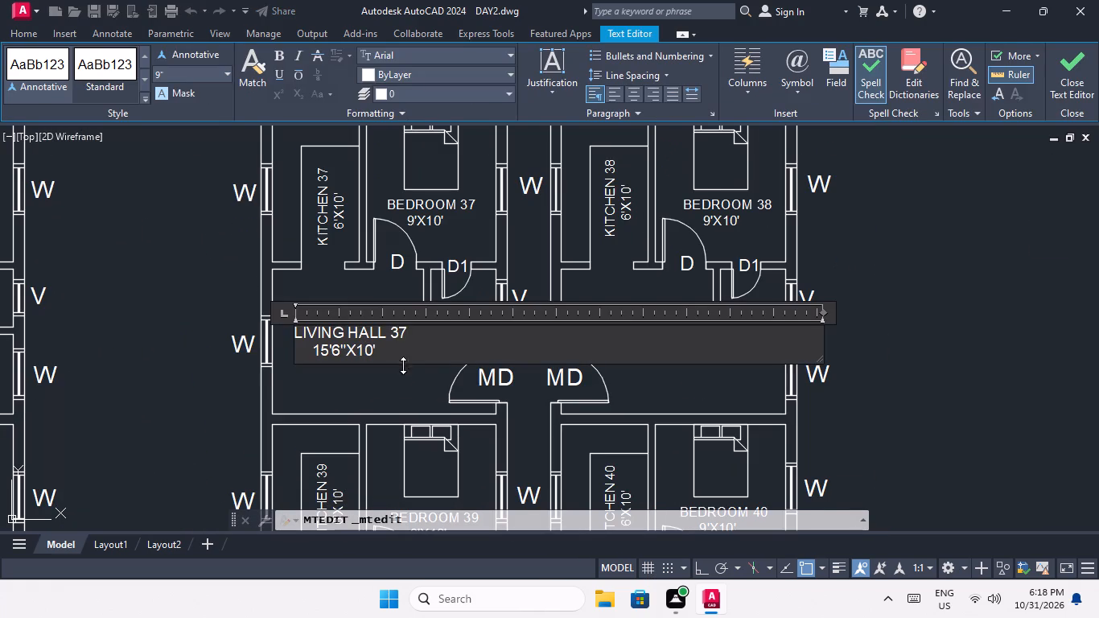
click(404, 369)
Renumber the living hall label in the Bedroom 38 flat as LIVING HALL 38.
double_click(661, 326)
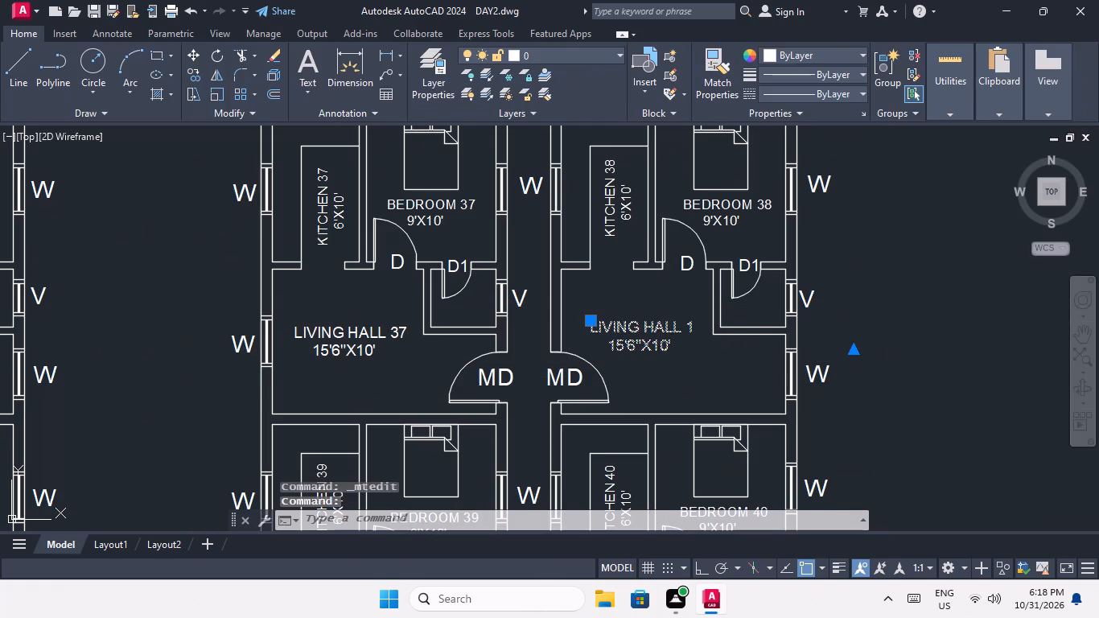
click(697, 328)
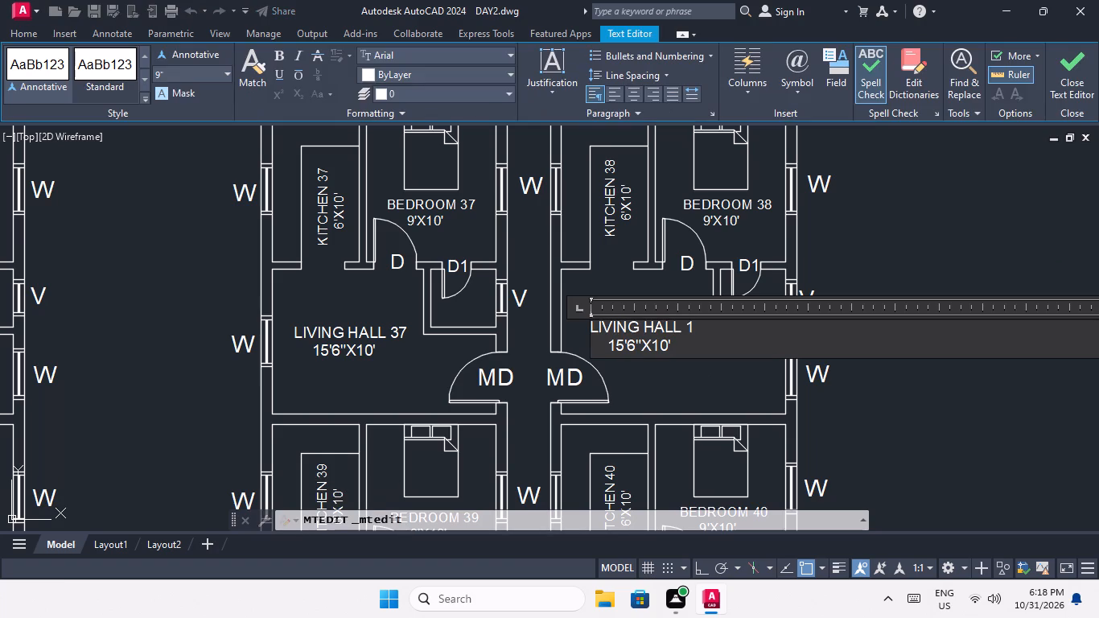
key(BackSpace)
text(38)
click(689, 384)
Renumber the living hall label in the Bedroom 39 flat as LIVING HALL 39.
middle_drag(685, 383, 642, 262)
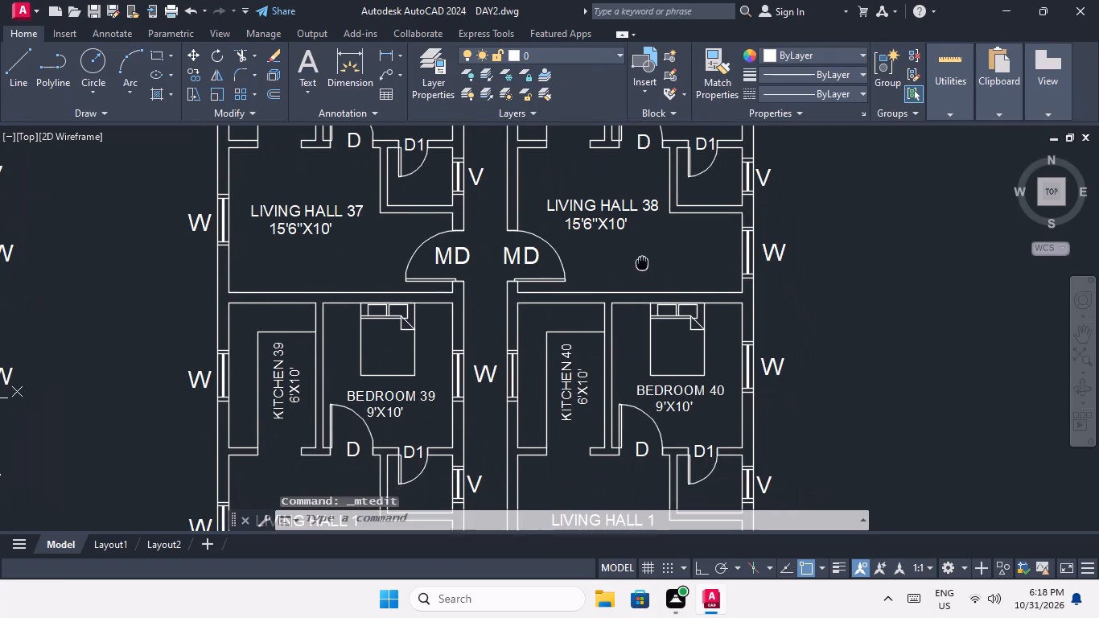
middle_drag(410, 386, 443, 204)
double_click(348, 340)
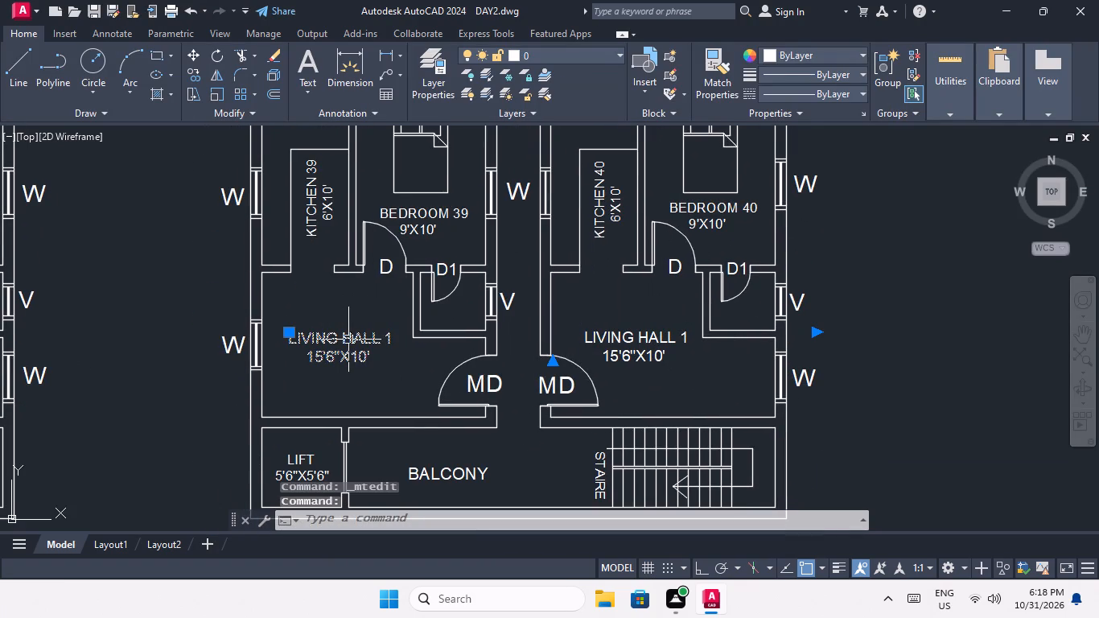
click(401, 341)
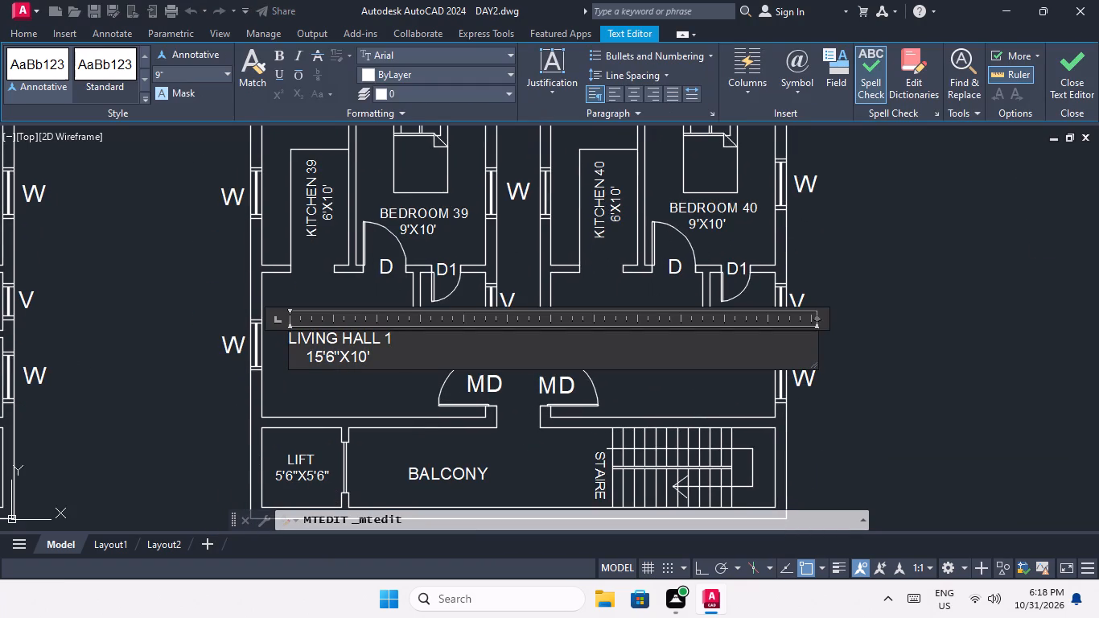
key(BackSpace)
text(39)
click(402, 380)
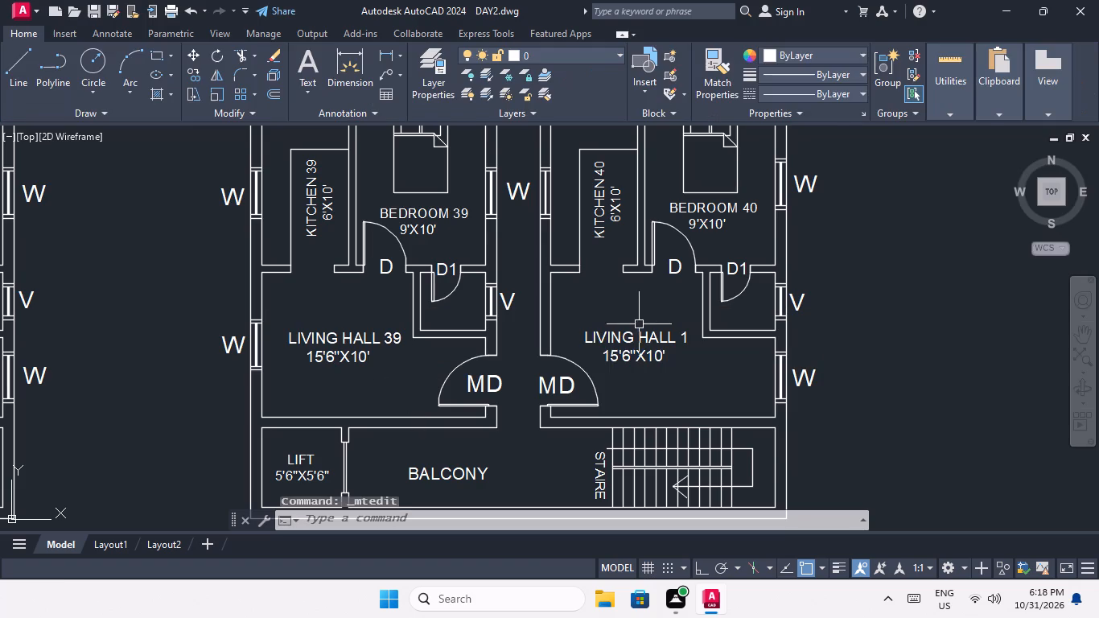
Renumber the living hall label in the Bedroom 40 flat as LIVING HALL 40.
double_click(648, 344)
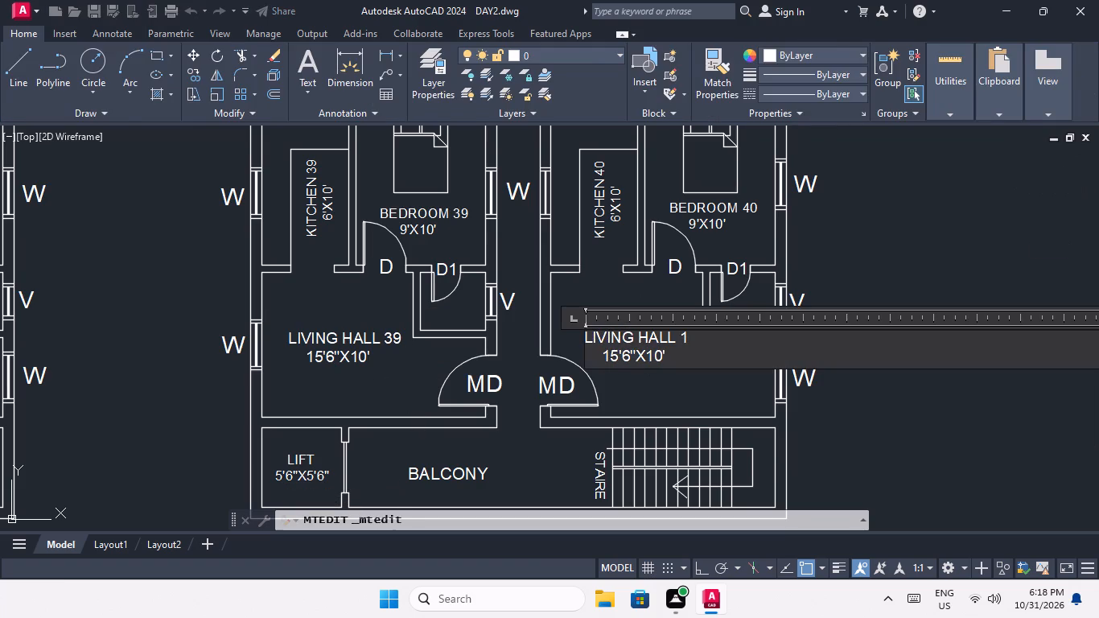
click(697, 344)
key(BackSpace)
text(40)
click(687, 377)
Copy the W/C 1 4'6"X4' label from flat 1 into the toilet beside Living Hall 2.
scroll(683, 350, down, 3)
middle_drag(510, 360, 594, 492)
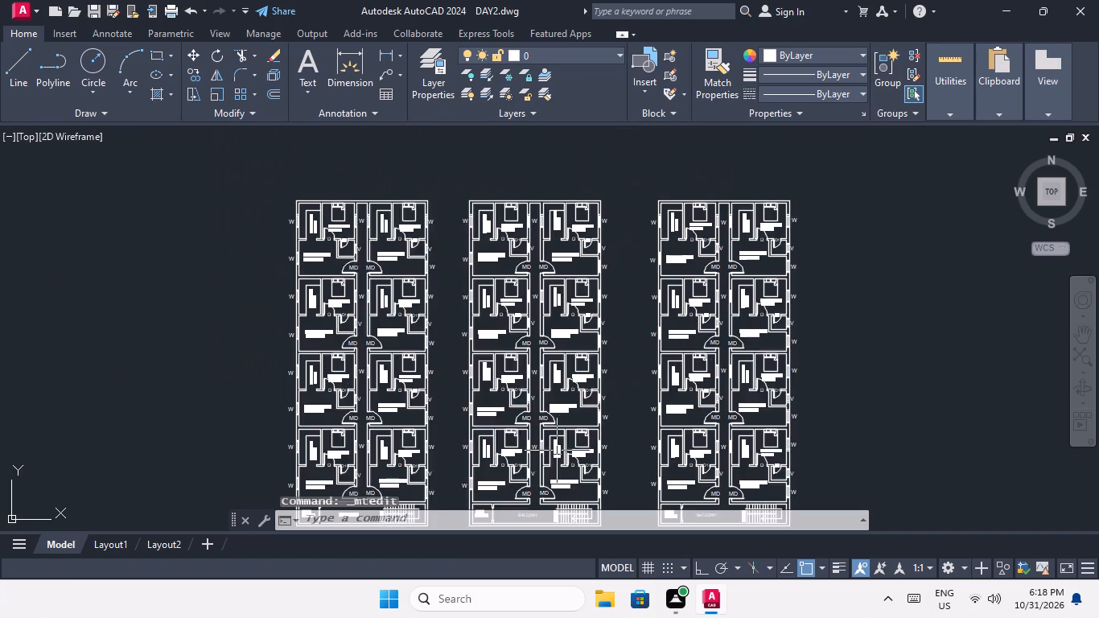
scroll(492, 358, down, 3)
middle_drag(461, 293, 451, 352)
scroll(471, 306, up, 4)
middle_drag(505, 256, 442, 296)
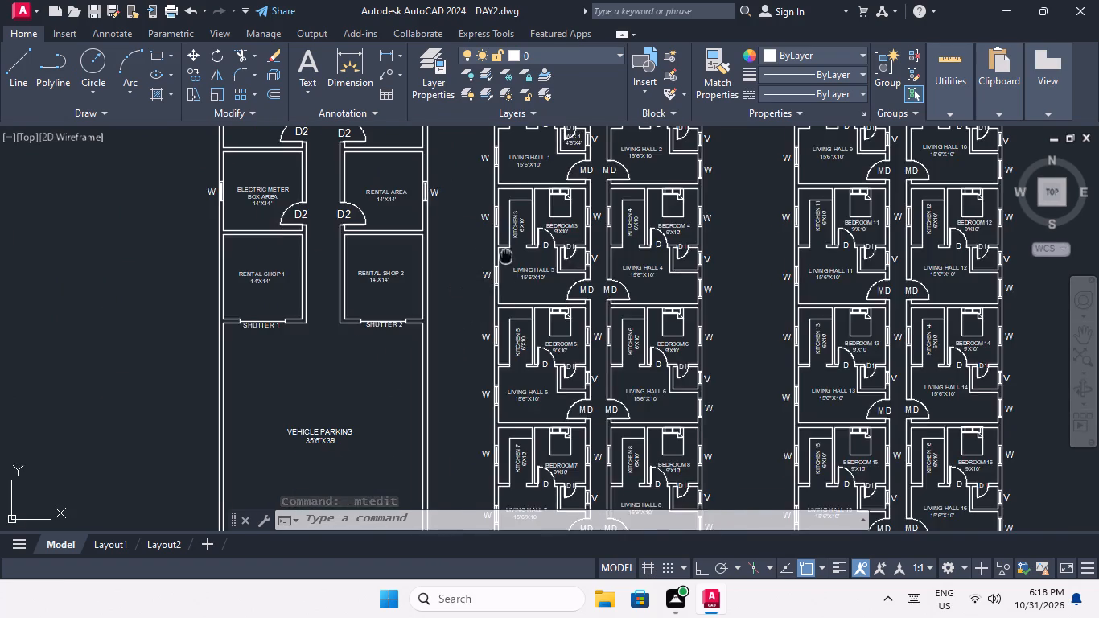
middle_drag(442, 296, 299, 367)
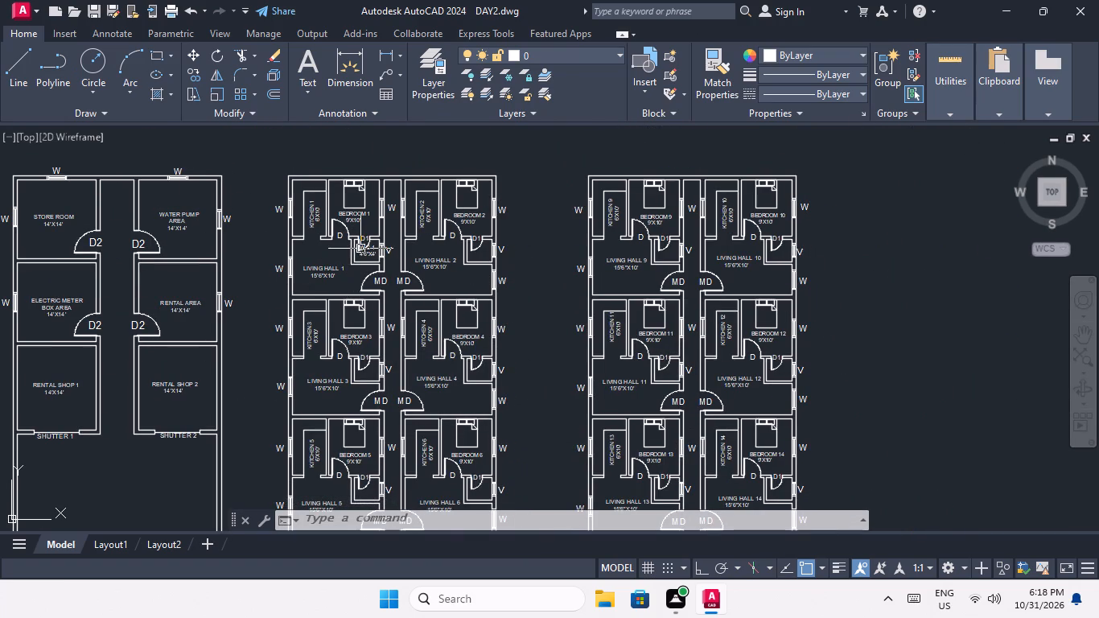
scroll(363, 251, up, 5)
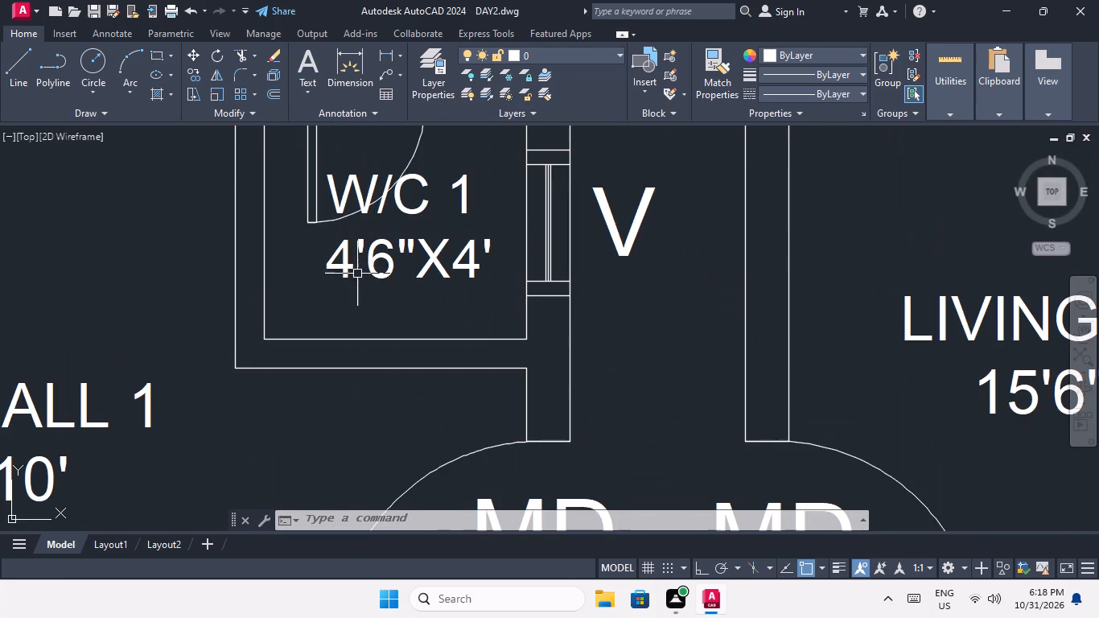
click(344, 271)
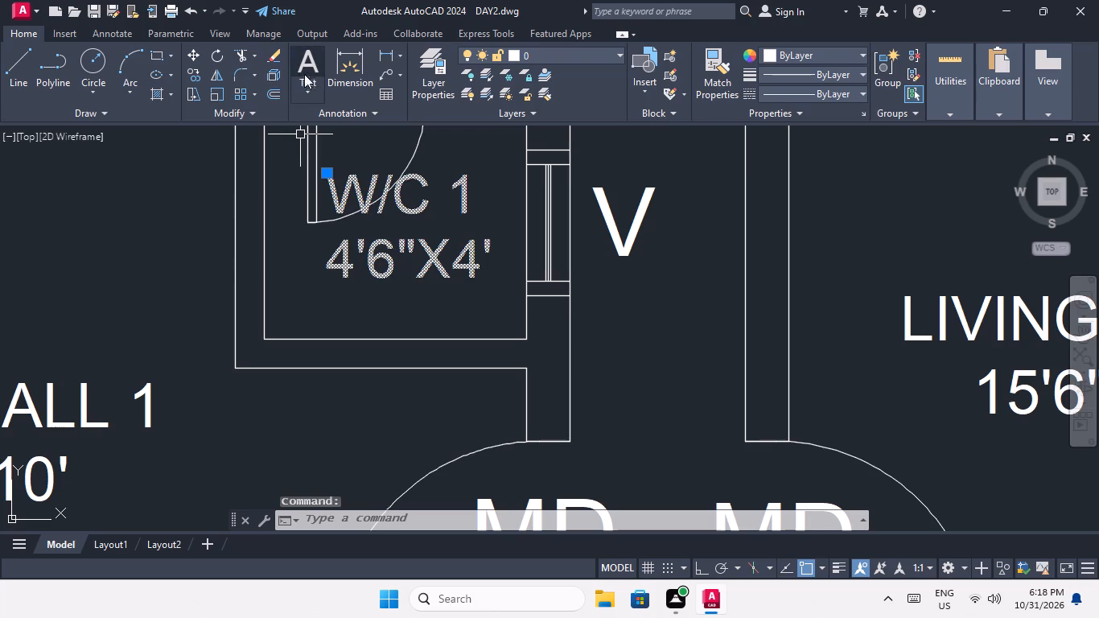
click(191, 76)
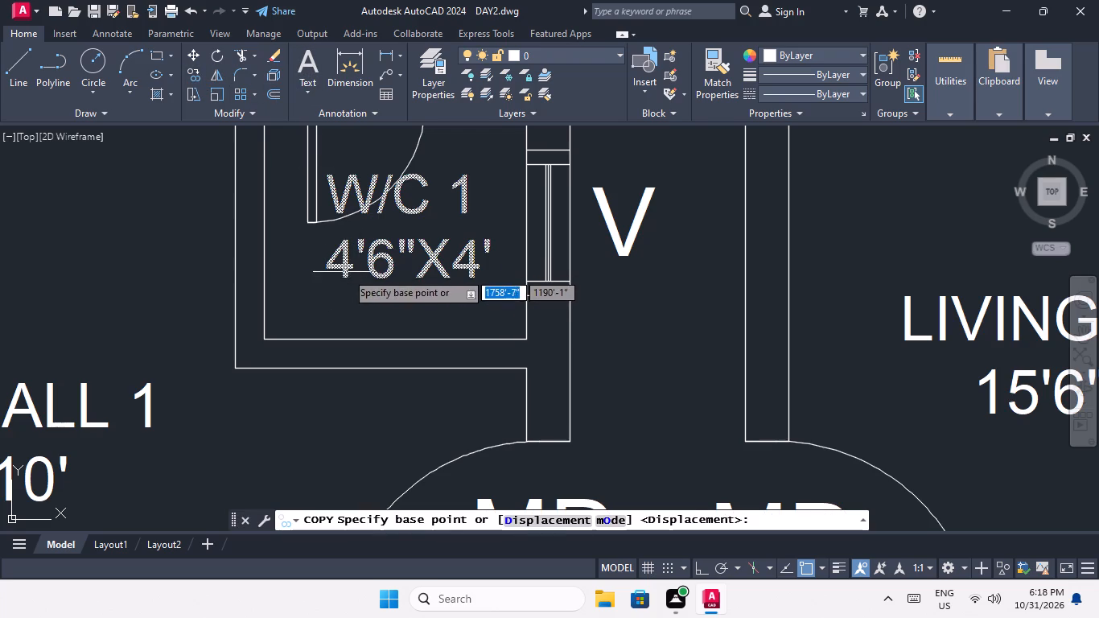
click(347, 270)
scroll(343, 259, down, 4)
middle_drag(423, 302, 233, 312)
scroll(427, 291, up, 2)
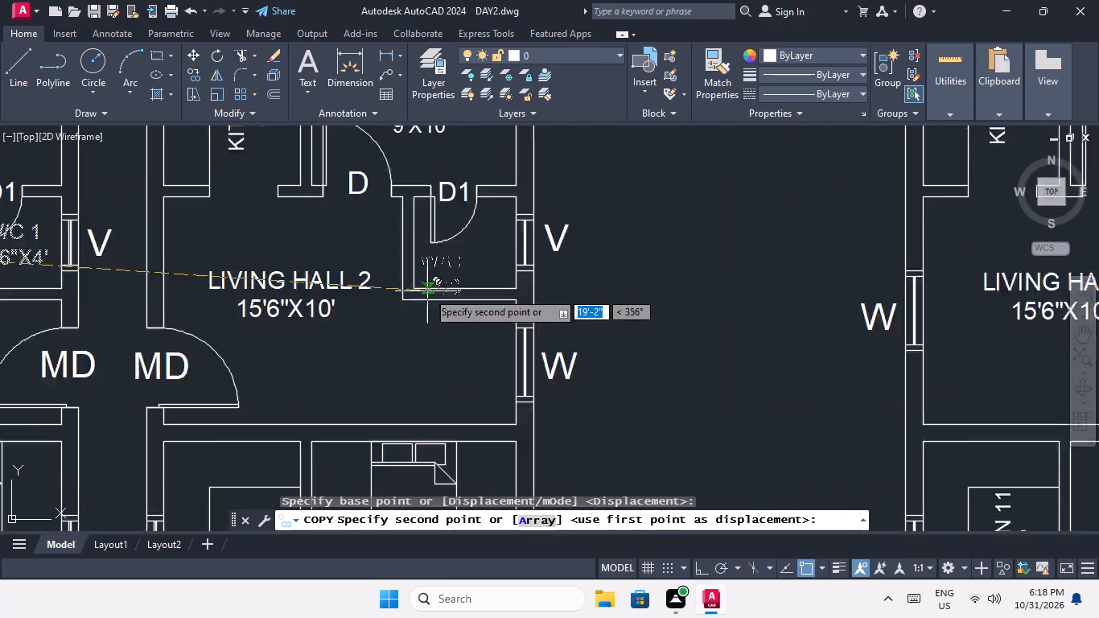
click(449, 241)
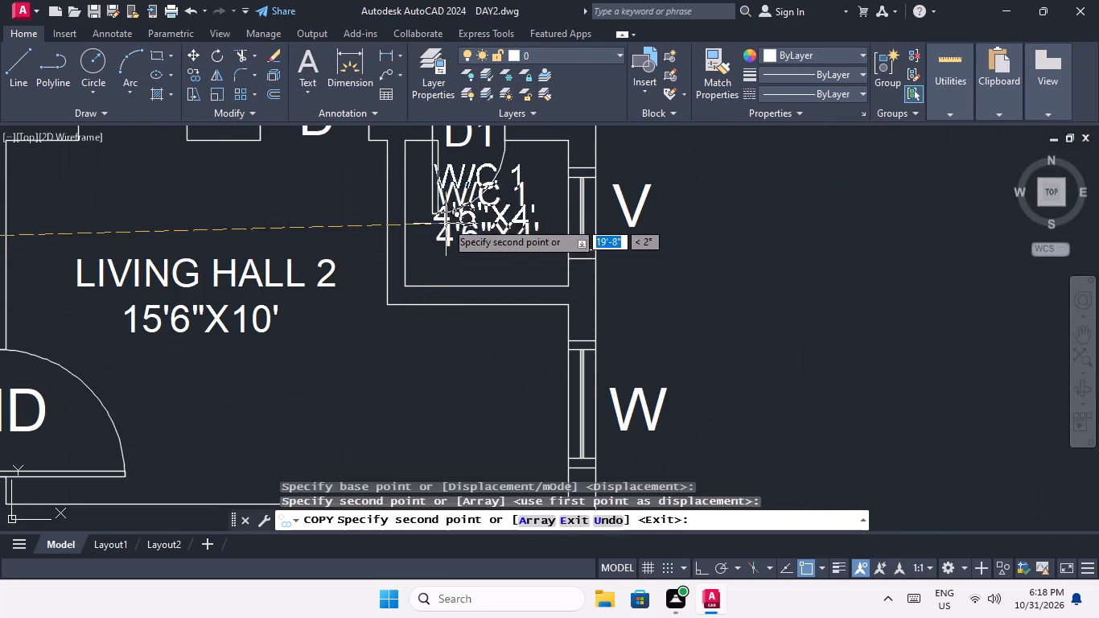
Place copies of the W/C 1 label in the toilets beside Living Hall 3 and Living Hall 4.
scroll(446, 221, down, 2)
middle_drag(397, 283, 590, 155)
scroll(356, 412, up, 2)
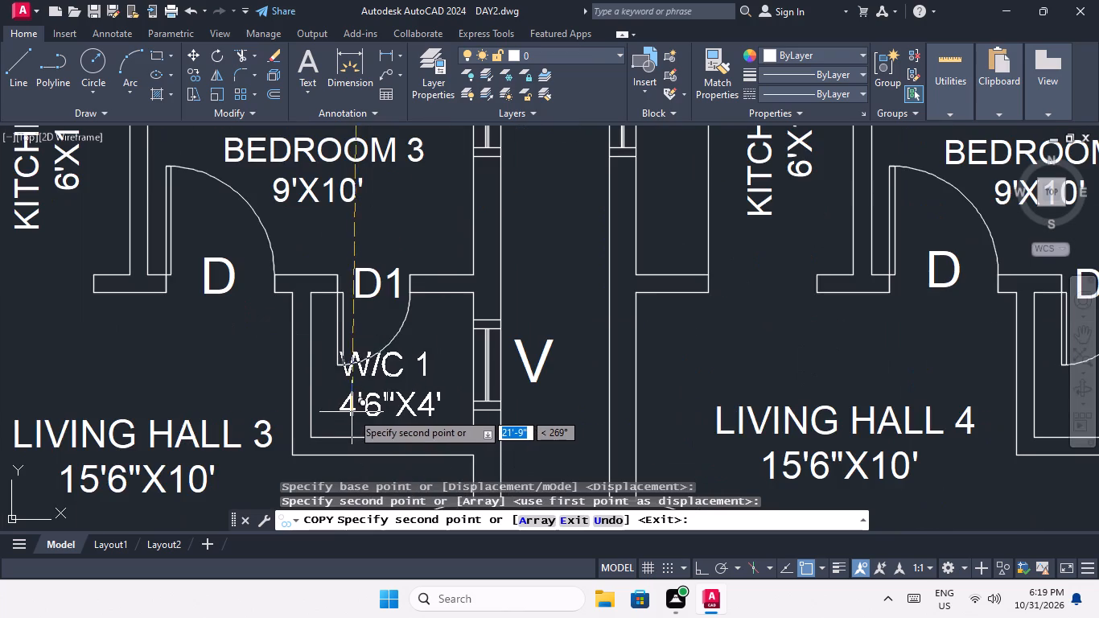
click(345, 400)
scroll(377, 340, down, 3)
scroll(554, 355, up, 3)
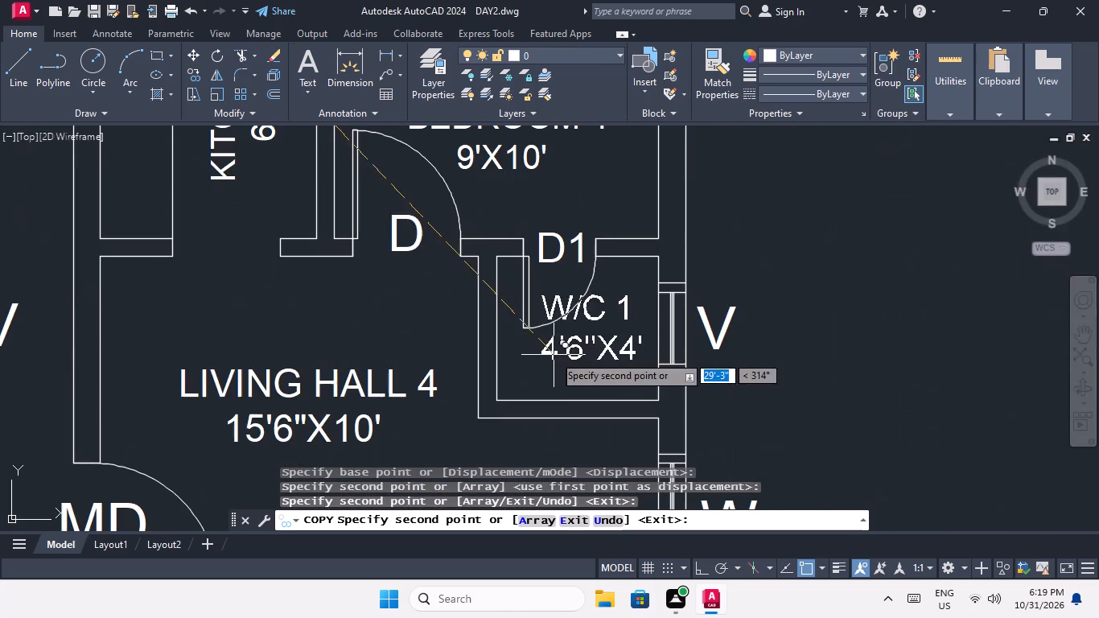
click(526, 363)
Place copies of the W/C 1 label in the toilets beside Living Hall 5 and Living Hall 6.
scroll(541, 313, down, 3)
middle_drag(452, 393, 478, 241)
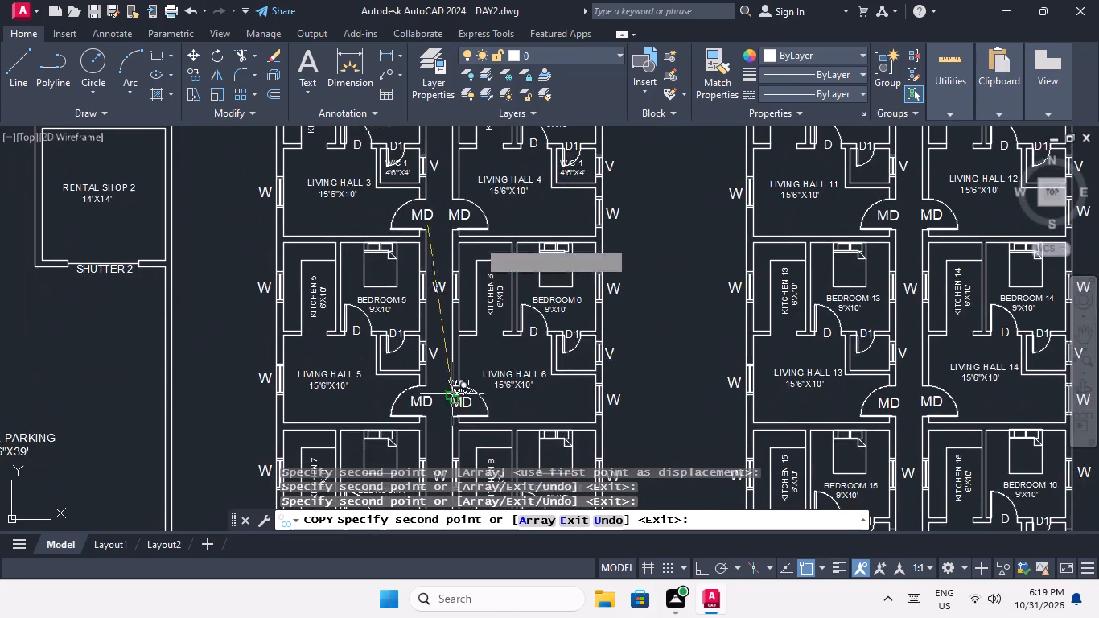
scroll(390, 368, up, 3)
click(372, 348)
scroll(394, 307, down, 3)
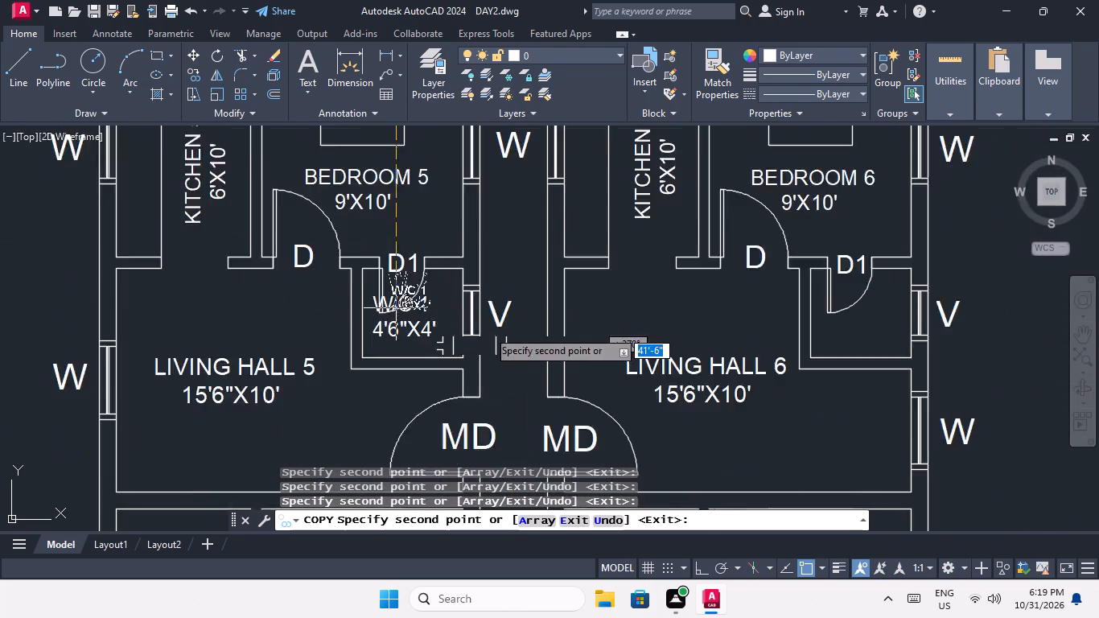
middle_drag(511, 334, 340, 323)
scroll(539, 326, up, 3)
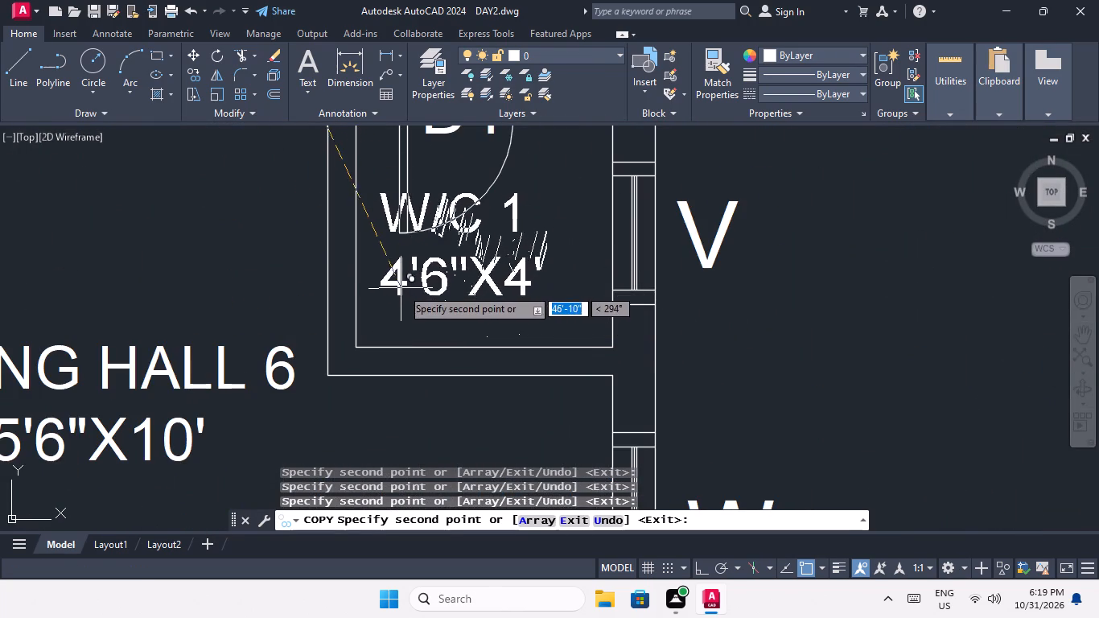
click(404, 286)
Place copies of the W/C 1 label in the toilets beside Living Hall 7 and Living Hall 8.
scroll(434, 249, down, 3)
middle_drag(397, 304, 531, 180)
scroll(517, 194, down, 2)
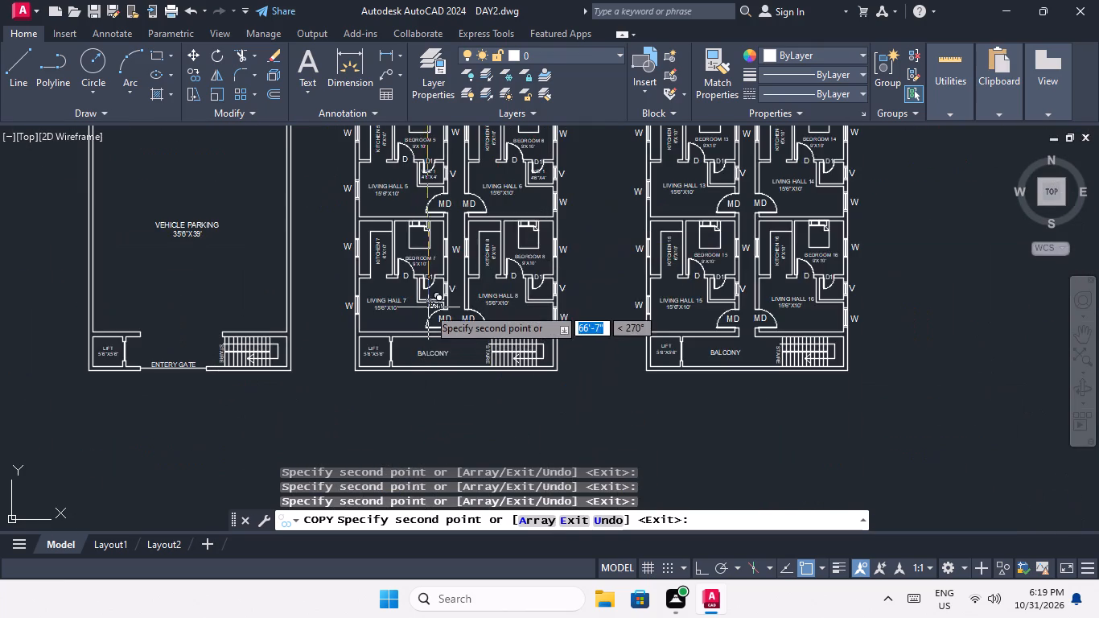
scroll(428, 307, up, 3)
click(407, 253)
scroll(430, 236, down, 2)
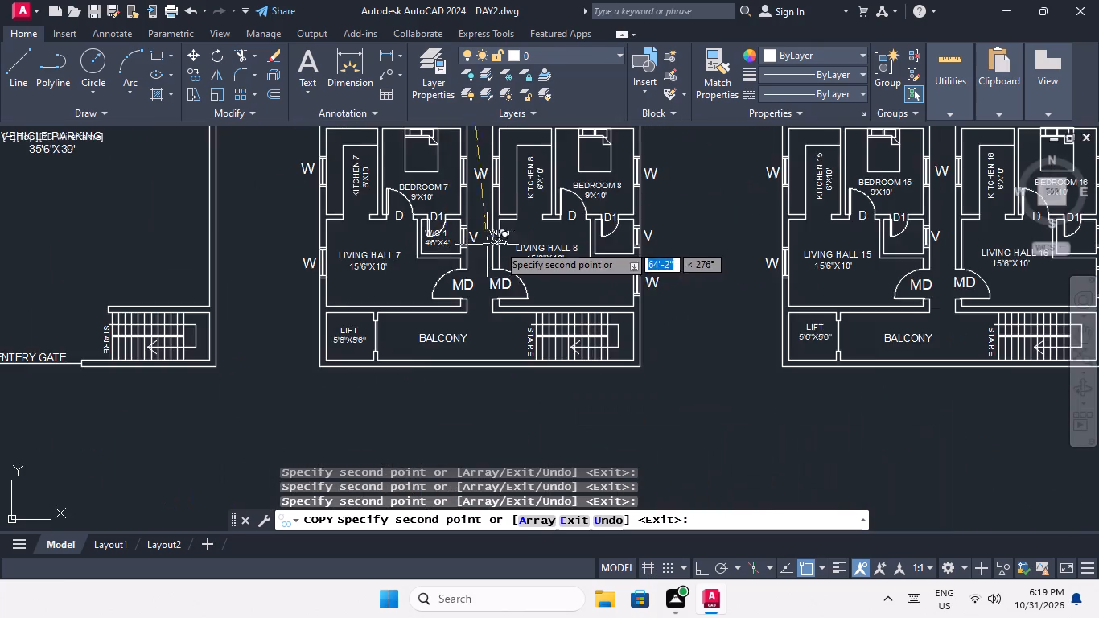
middle_drag(471, 253, 344, 302)
scroll(484, 301, up, 3)
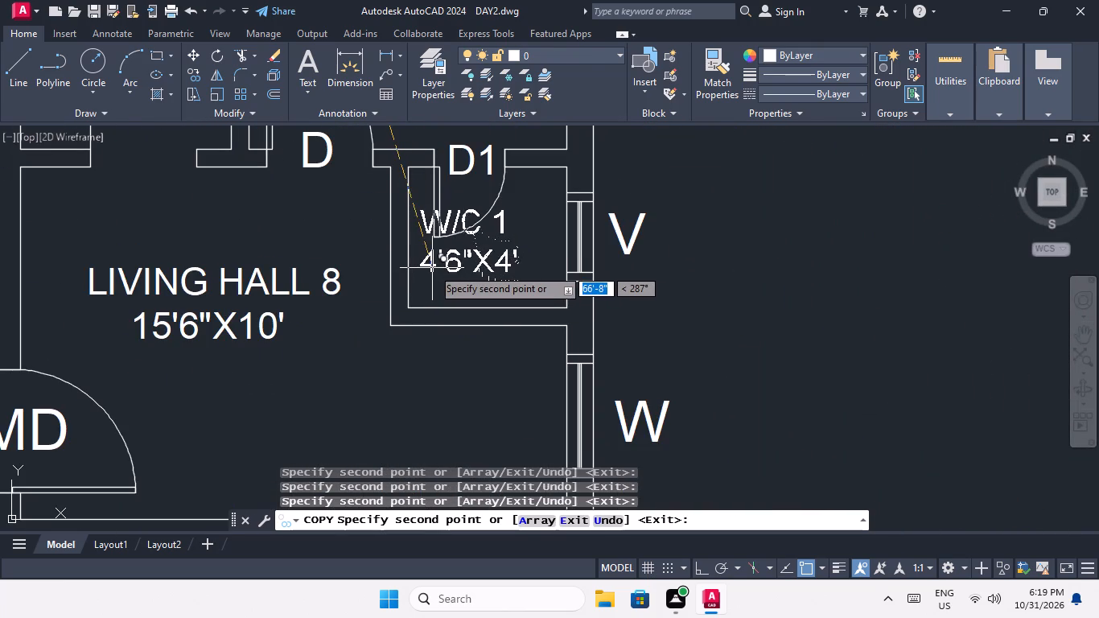
click(432, 268)
Place copies of the W/C 1 label in the toilets beside Living Hall 9 and Living Hall 10.
scroll(447, 257, down, 3)
middle_drag(445, 287, 243, 367)
scroll(335, 312, down, 1)
middle_drag(298, 406, 248, 484)
scroll(319, 344, down, 1)
middle_drag(312, 385, 299, 433)
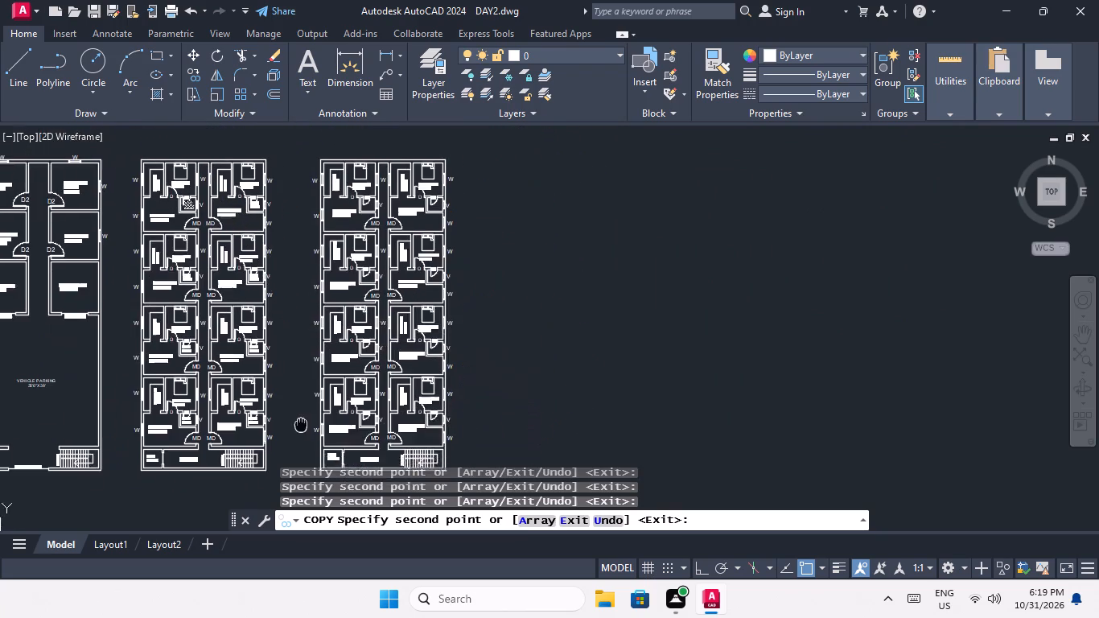
middle_drag(299, 433, 298, 444)
scroll(365, 225, up, 4)
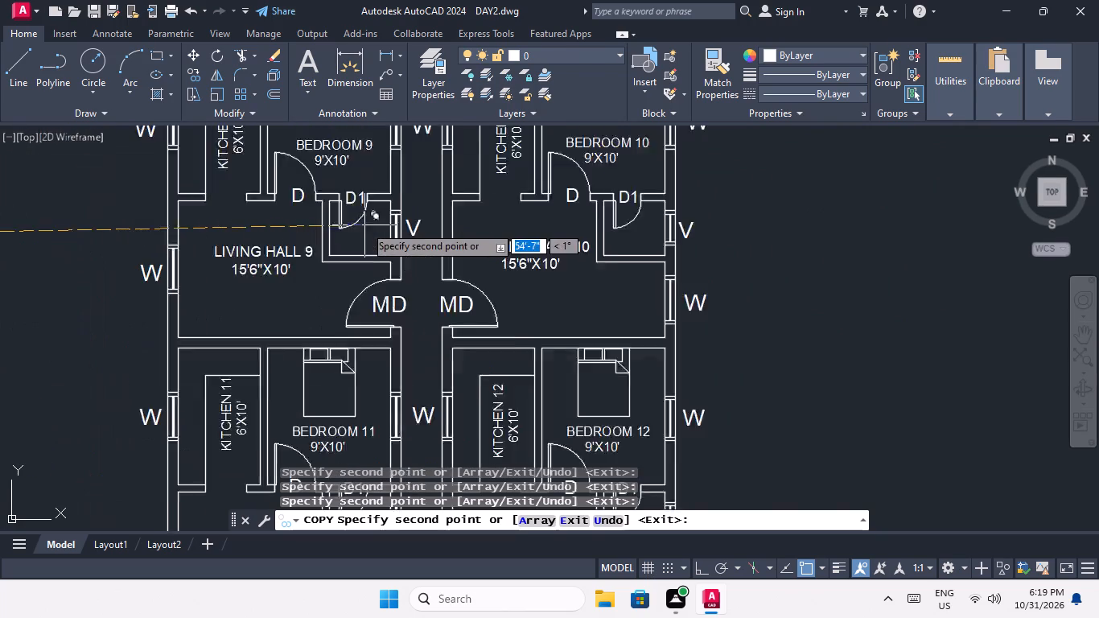
click(325, 245)
scroll(331, 232, down, 2)
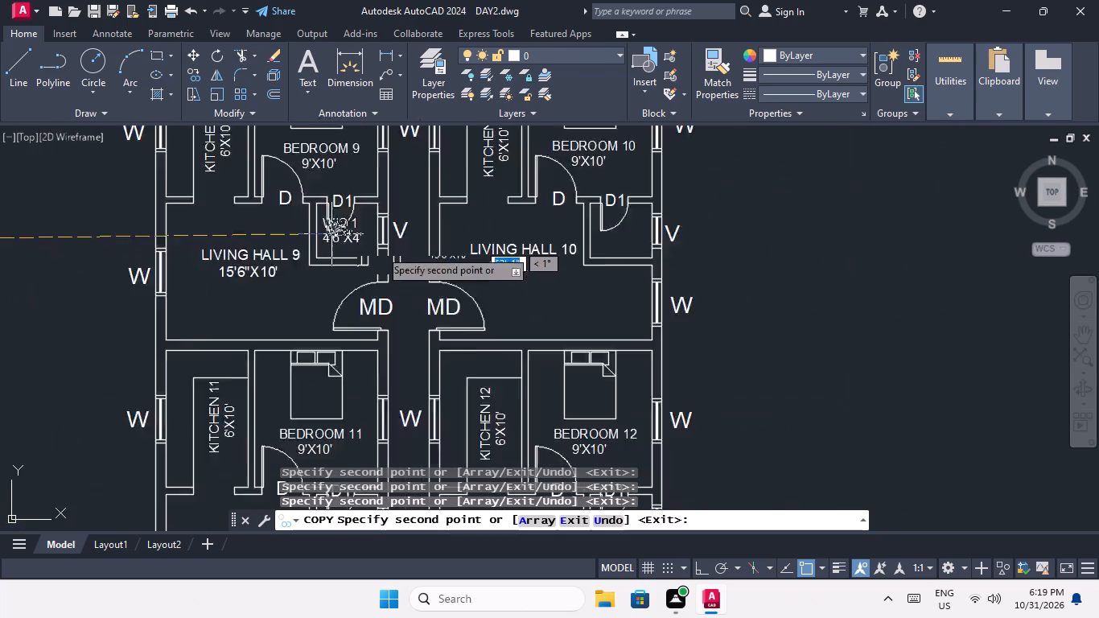
scroll(513, 247, up, 3)
click(459, 212)
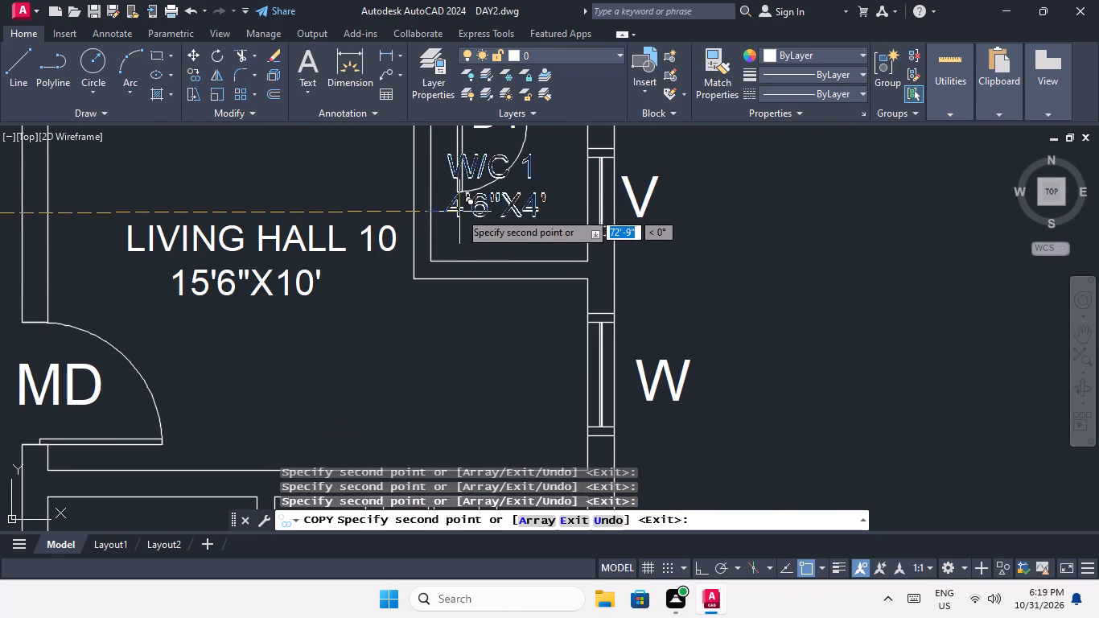
Place copies of the W/C 1 label in the toilets beside Living Hall 11 and Living Hall 12.
scroll(471, 200, down, 3)
middle_drag(418, 284, 601, 166)
scroll(384, 408, up, 2)
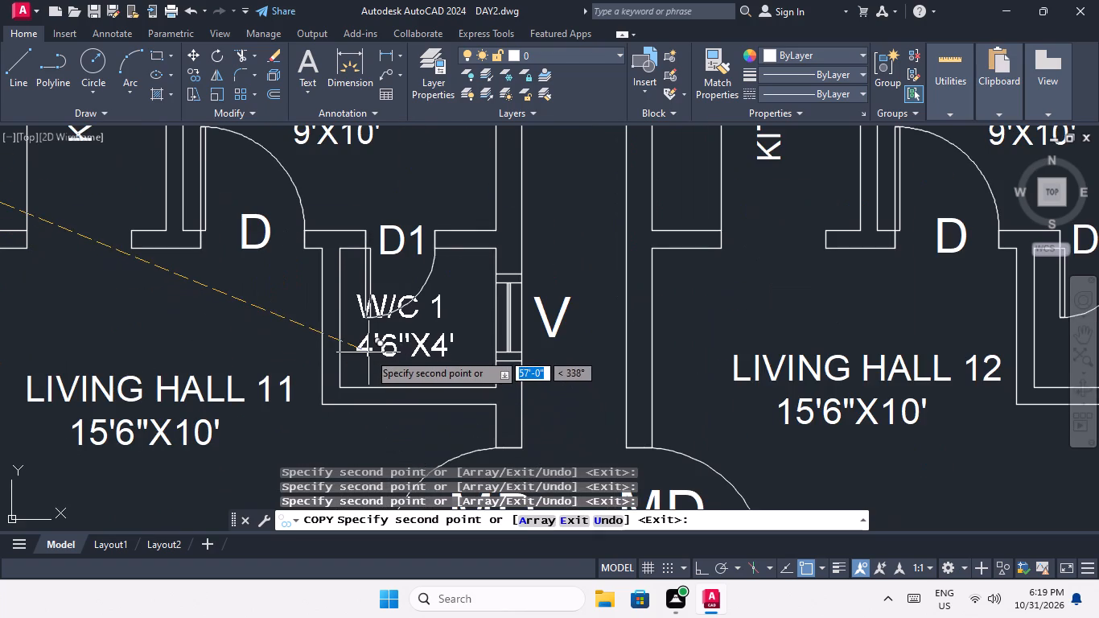
click(370, 345)
scroll(369, 336, down, 3)
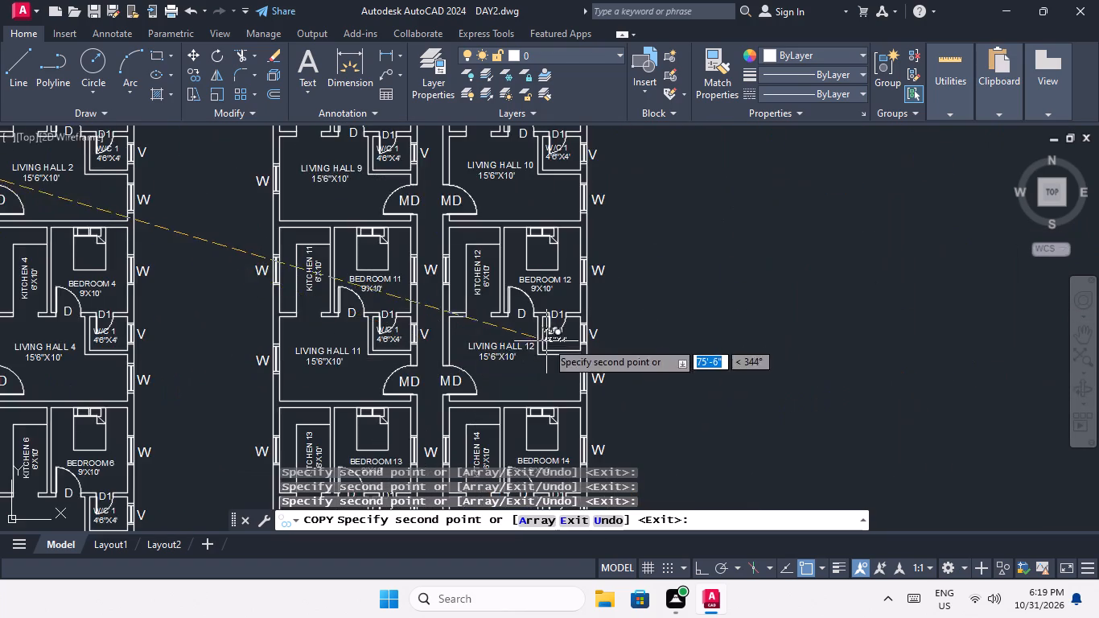
middle_drag(545, 341, 410, 352)
scroll(416, 349, up, 4)
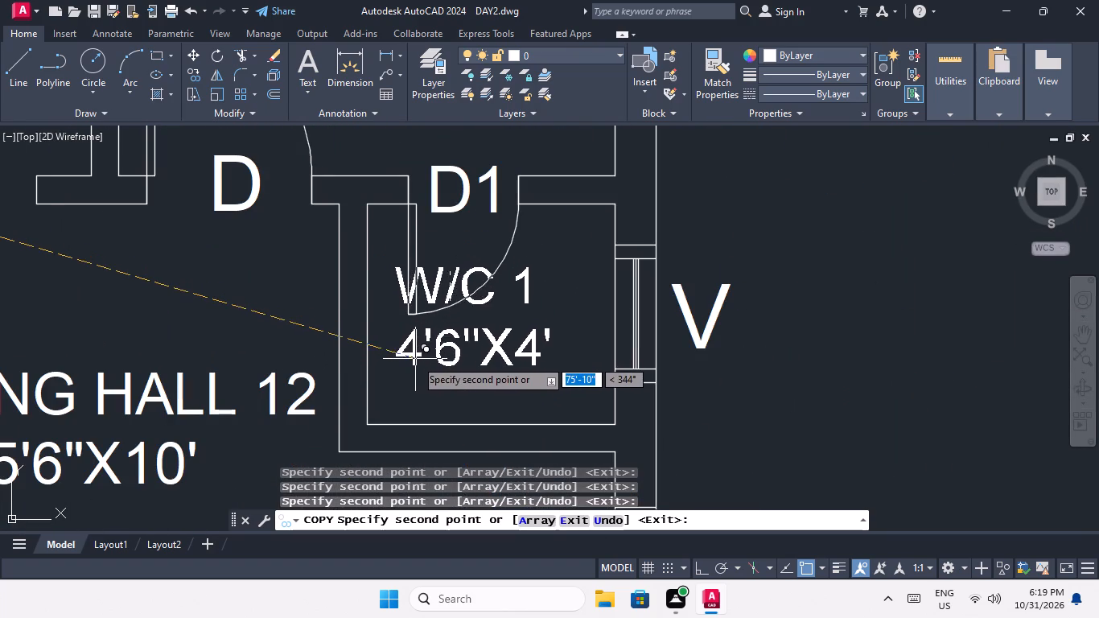
click(415, 359)
Place copies of the W/C 1 label in the toilets beside Living Hall 13 and Living Hall 14.
scroll(438, 319, down, 3)
middle_drag(401, 367, 504, 225)
middle_drag(392, 379, 374, 236)
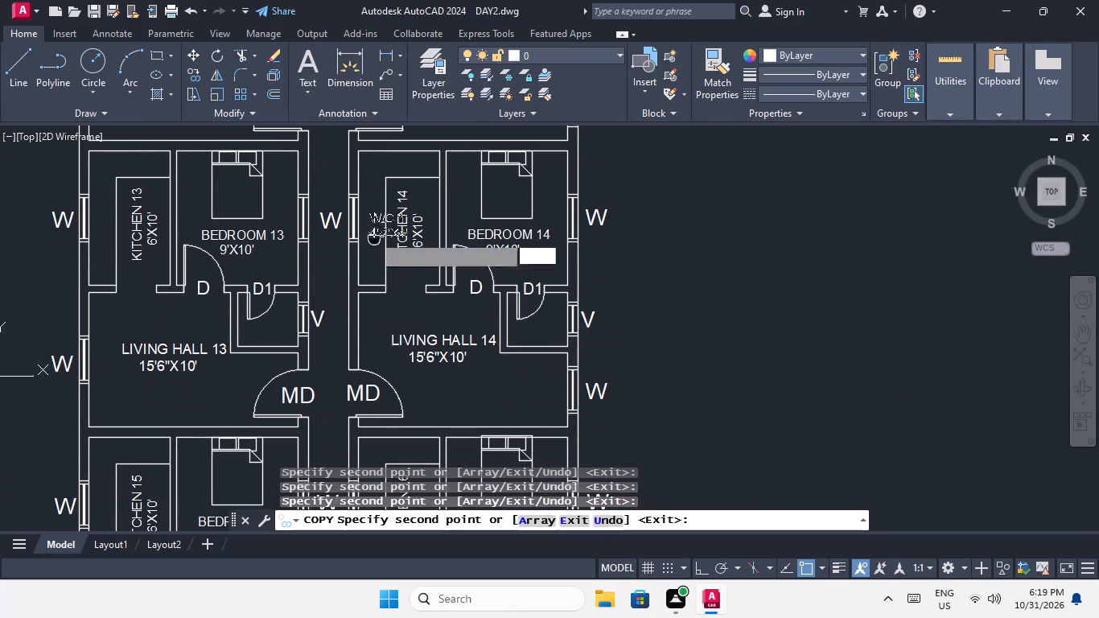
middle_drag(268, 350, 298, 406)
scroll(295, 386, down, 2)
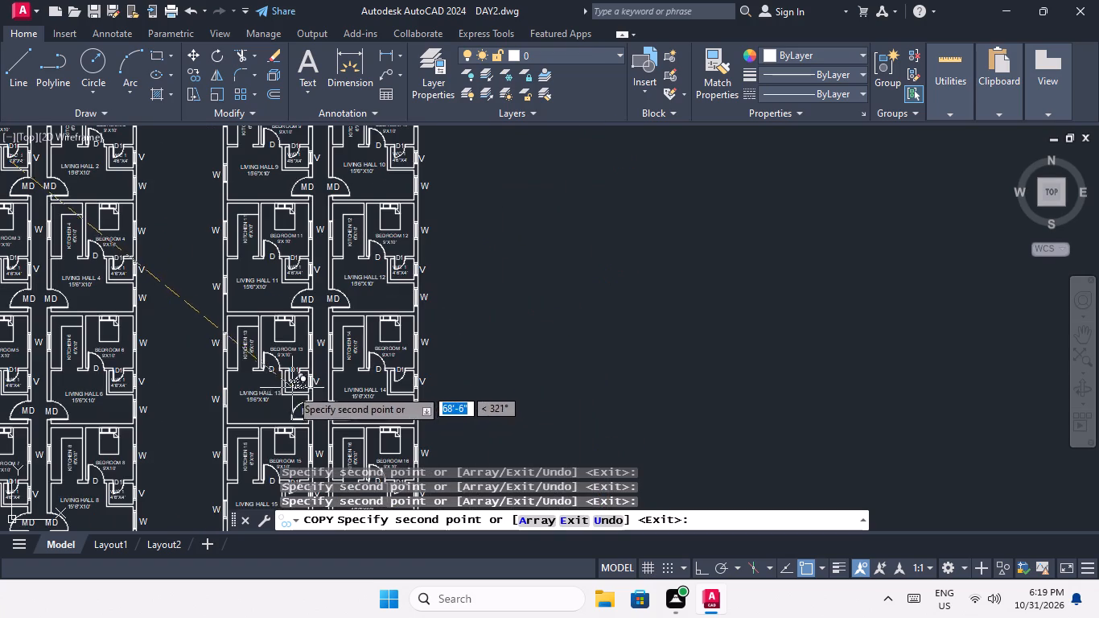
scroll(285, 392, up, 6)
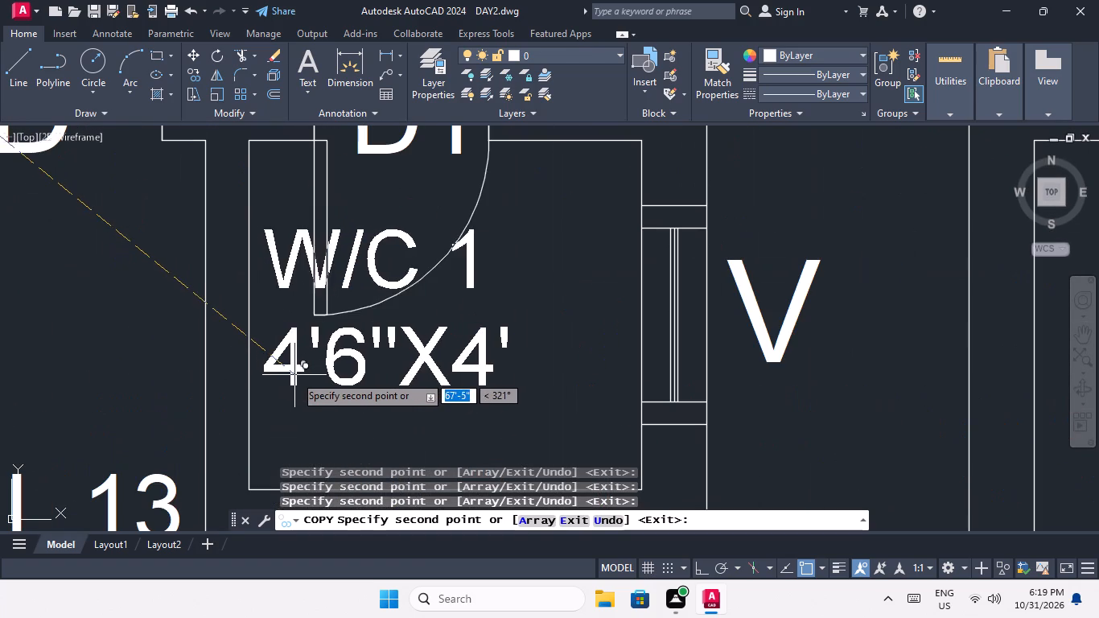
click(311, 392)
scroll(318, 332, down, 3)
middle_drag(341, 349, 0, 289)
click(646, 293)
Place copies of the W/C 1 label in the toilets beside Living Hall 15 and Living Hall 16.
scroll(656, 277, down, 3)
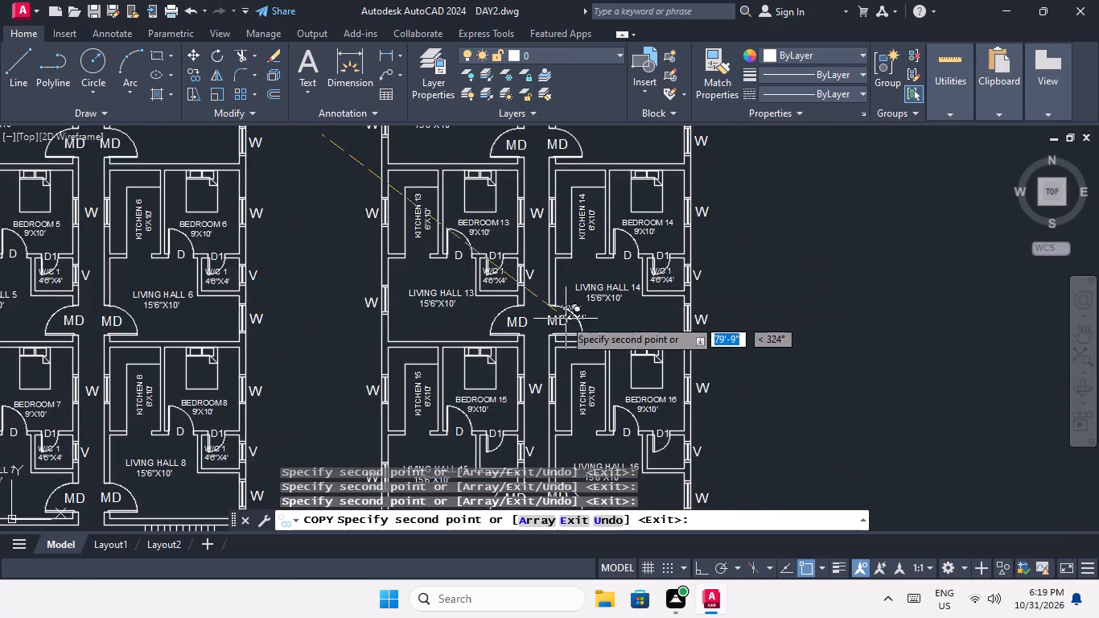
middle_drag(555, 320, 525, 183)
scroll(446, 328, up, 3)
click(468, 306)
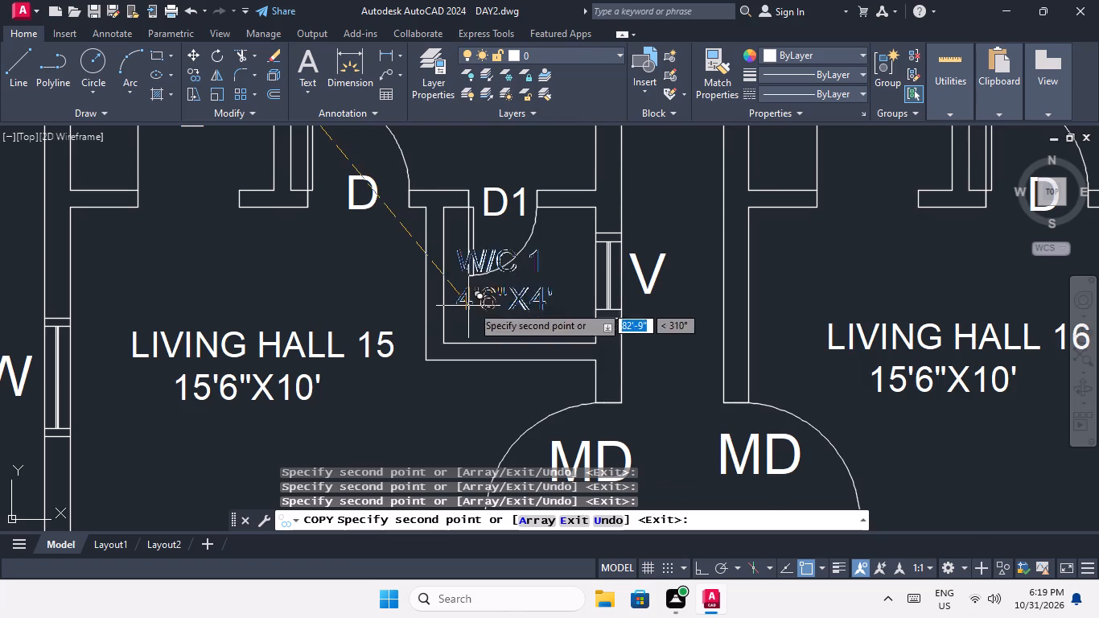
scroll(480, 290, down, 3)
middle_drag(560, 302, 416, 315)
scroll(519, 315, up, 3)
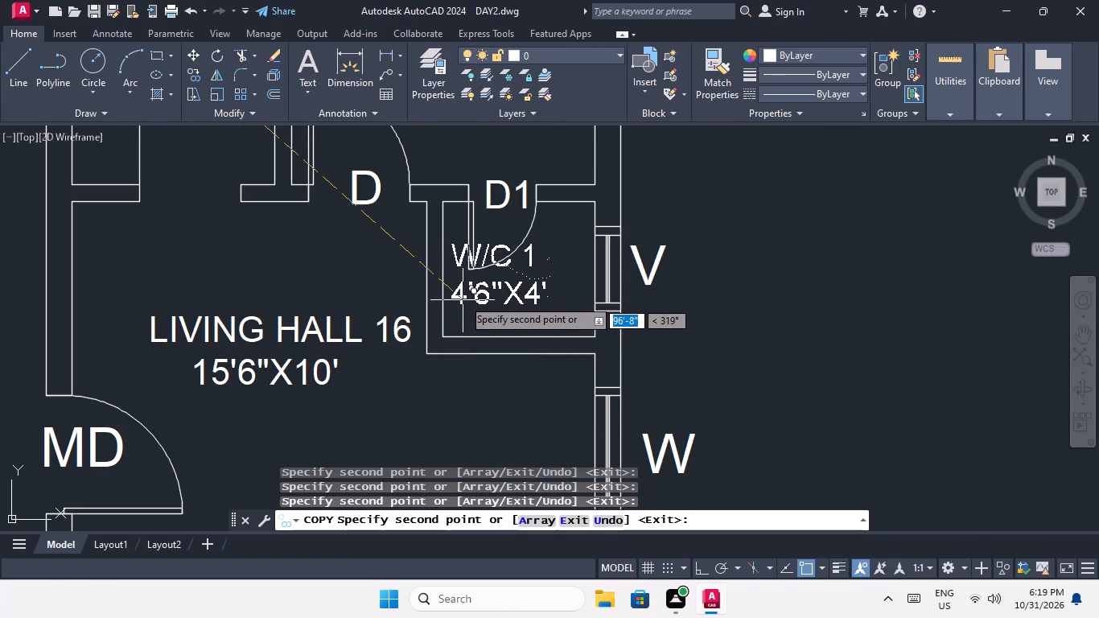
click(466, 296)
Place copies of the W/C 1 label in the toilets beside Living Hall 17 and Living Hall 18.
scroll(496, 281, down, 3)
middle_drag(456, 319, 541, 186)
middle_drag(475, 264, 597, 299)
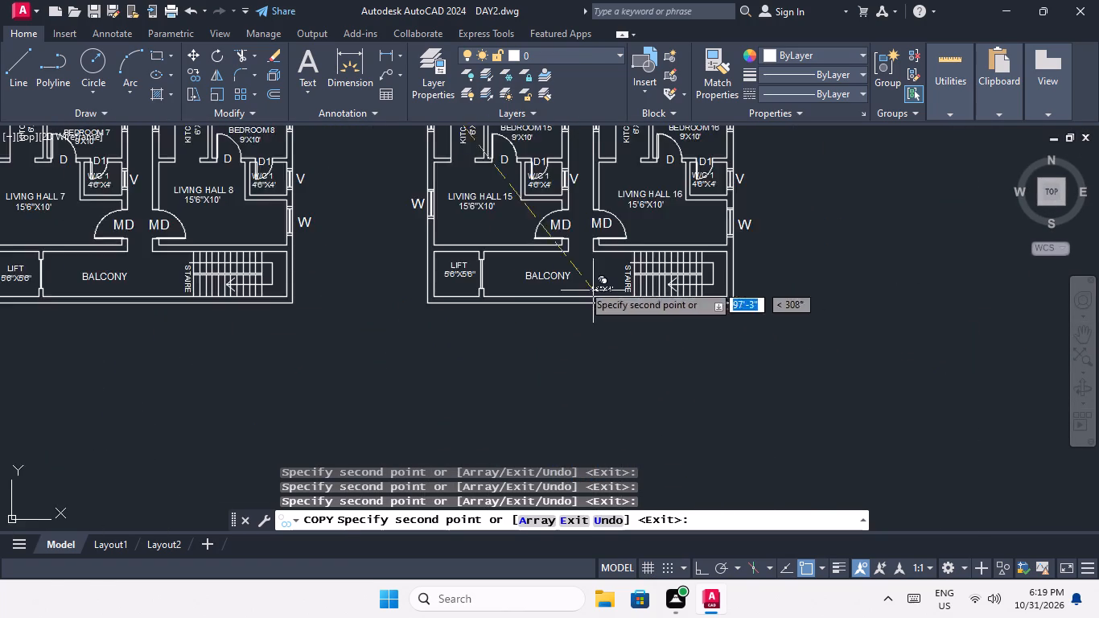
scroll(557, 270, down, 2)
middle_drag(517, 319, 482, 75)
middle_drag(220, 214, 331, 304)
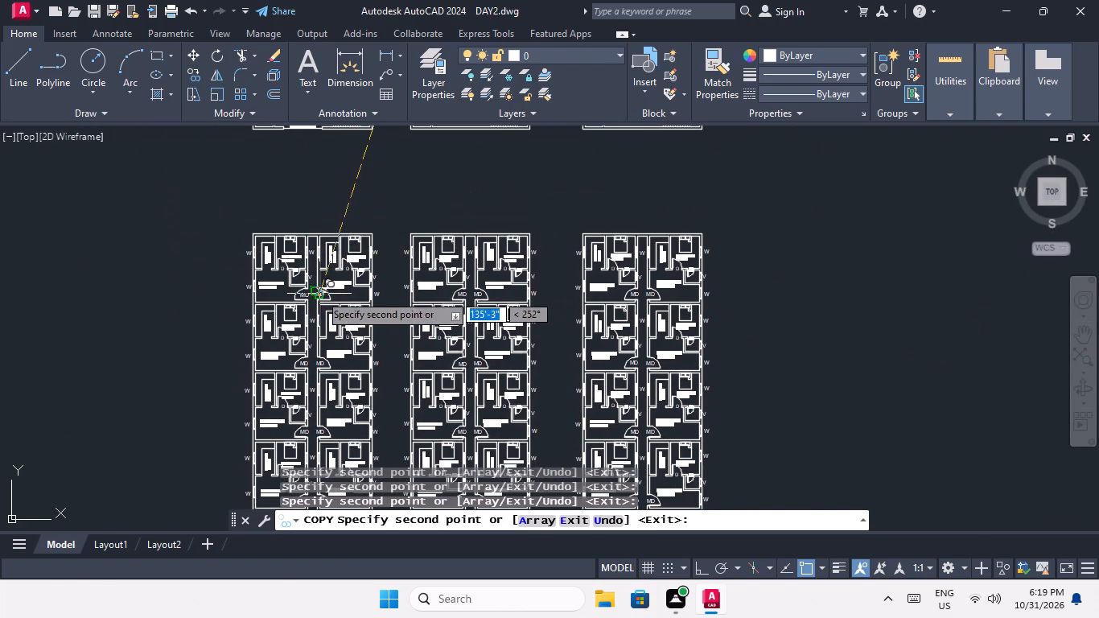
scroll(338, 280, up, 3)
middle_drag(336, 303, 397, 368)
middle_drag(317, 339, 365, 262)
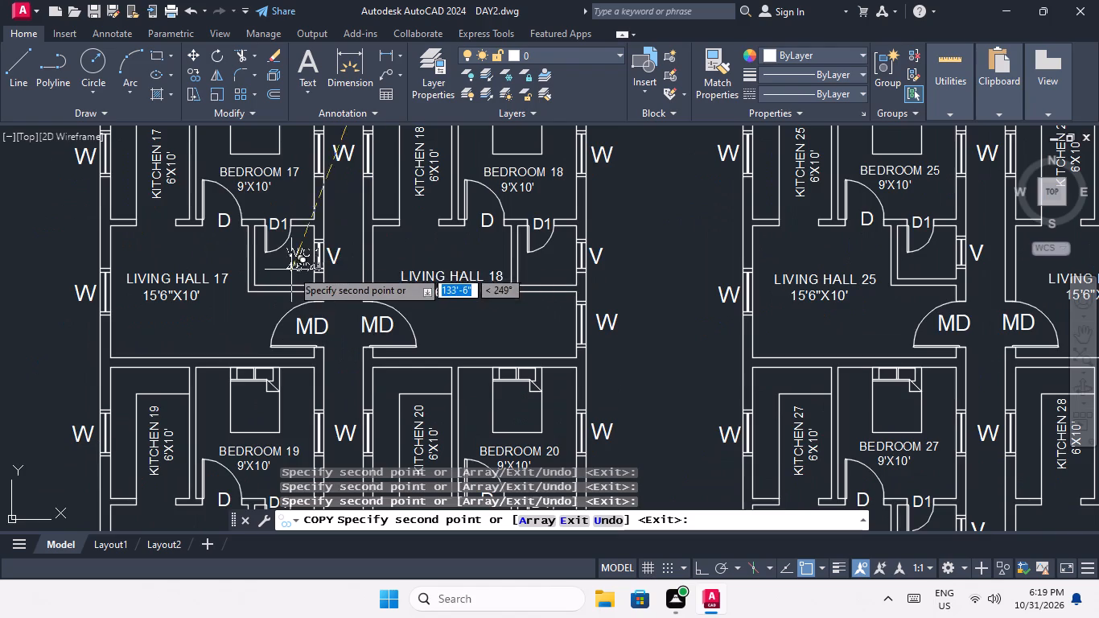
scroll(278, 255, up, 2)
click(246, 273)
scroll(269, 261, down, 3)
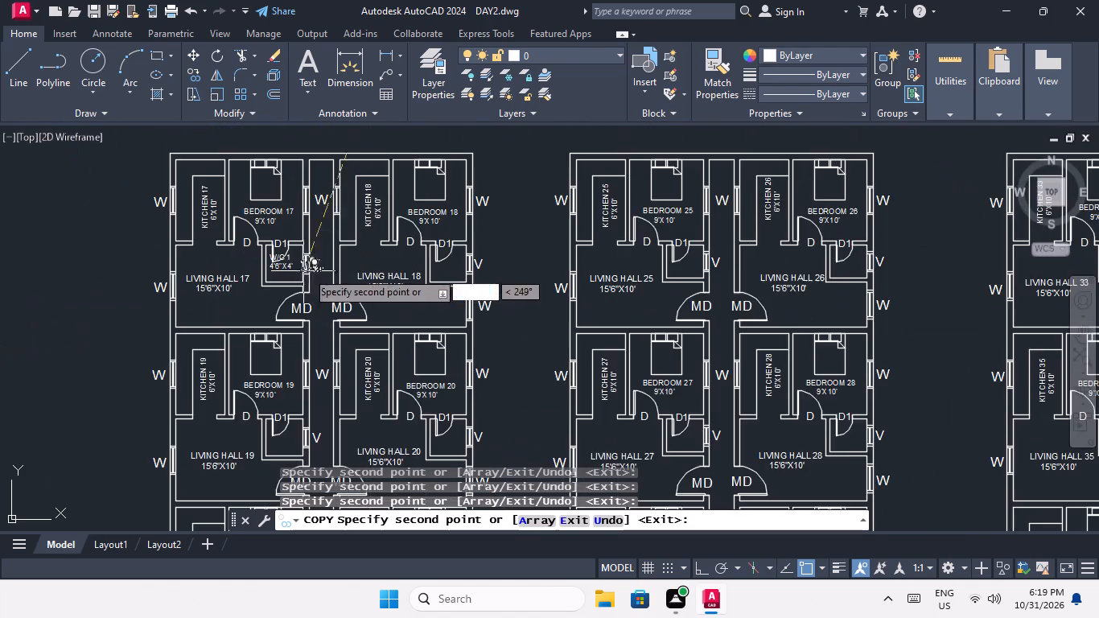
middle_drag(324, 272, 217, 274)
scroll(337, 277, up, 3)
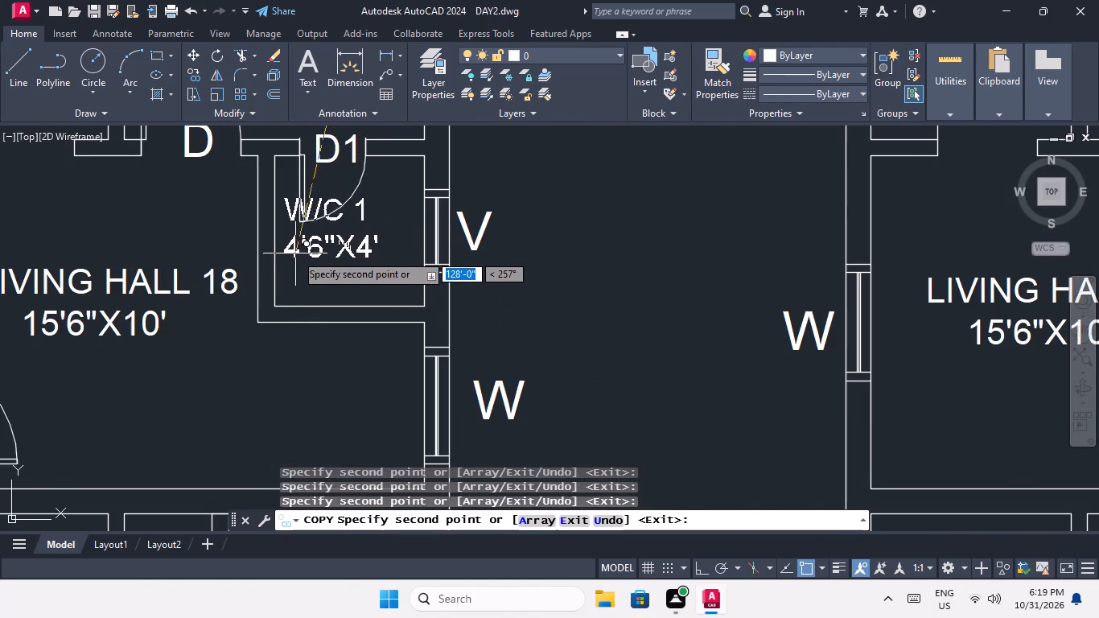
drag(295, 251, 312, 261)
Place copies of the W/C 1 label in the toilets beside Living Hall 19 and Living Hall 20.
scroll(344, 243, down, 3)
middle_drag(306, 286, 326, 180)
scroll(193, 328, up, 3)
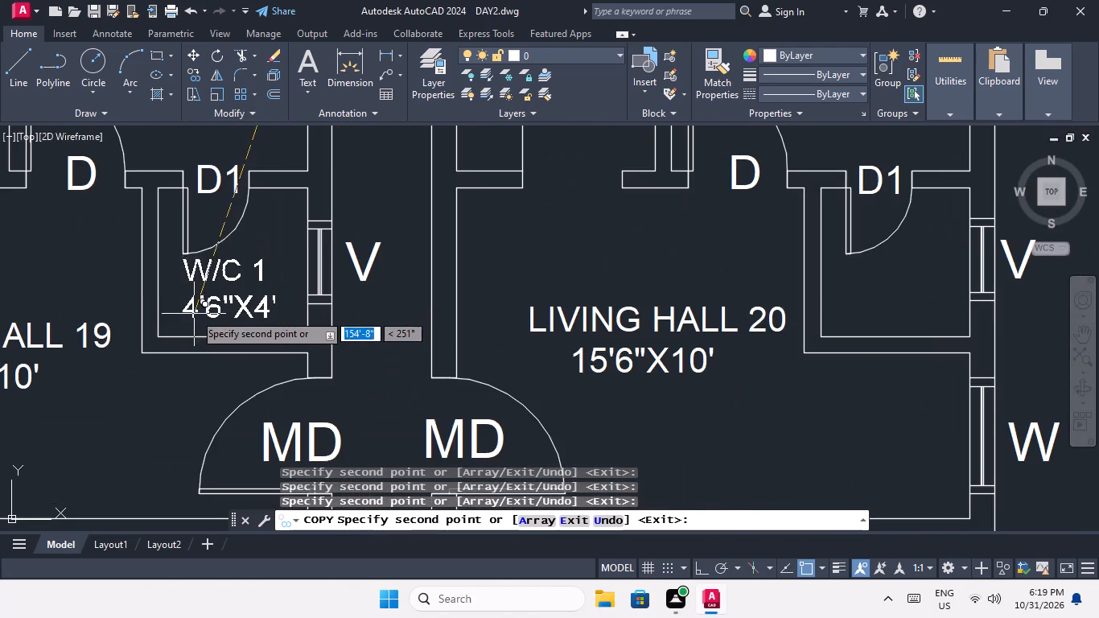
click(176, 288)
scroll(214, 285, down, 3)
scroll(465, 290, up, 3)
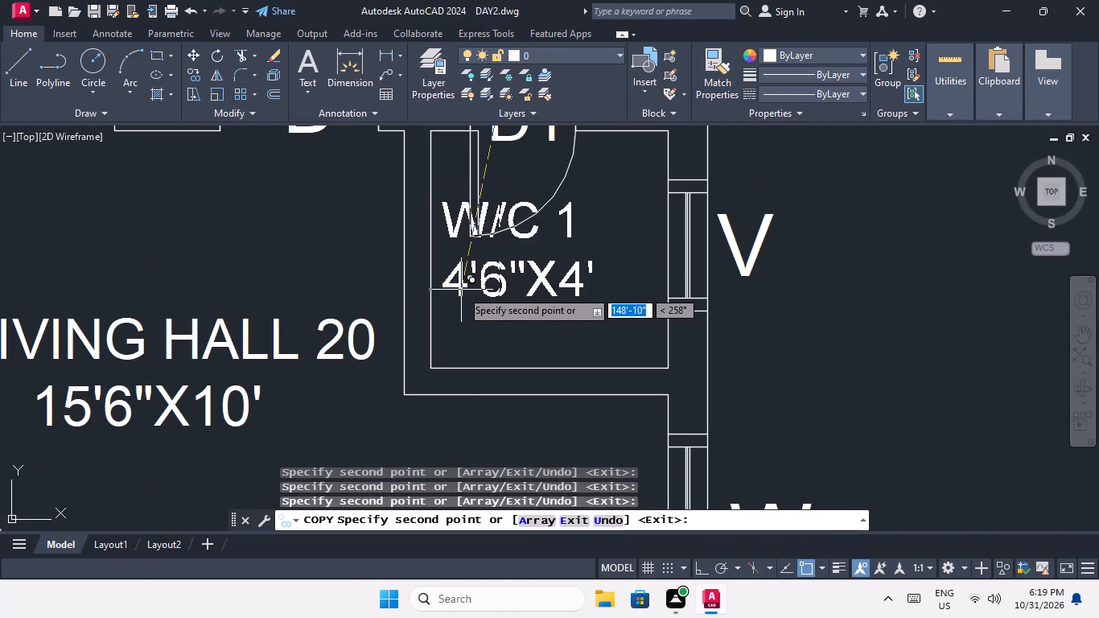
click(477, 291)
Place copies of the W/C 1 label in the toilets beside Living Hall 21 and Living Hall 22.
scroll(489, 258, down, 3)
middle_drag(426, 310, 426, 153)
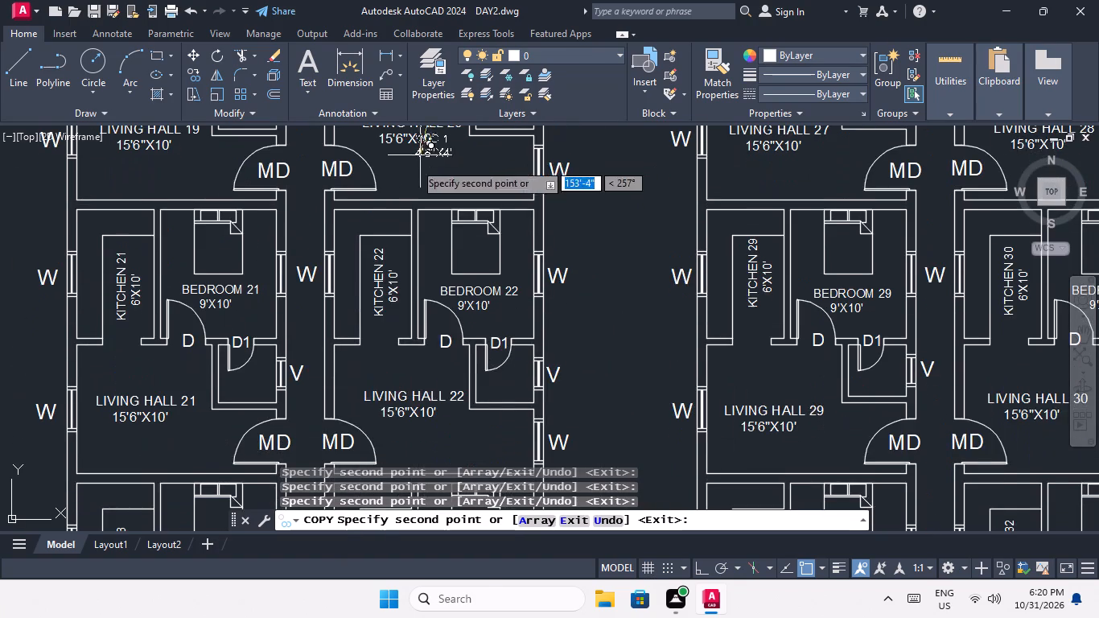
scroll(240, 391, up, 3)
click(189, 371)
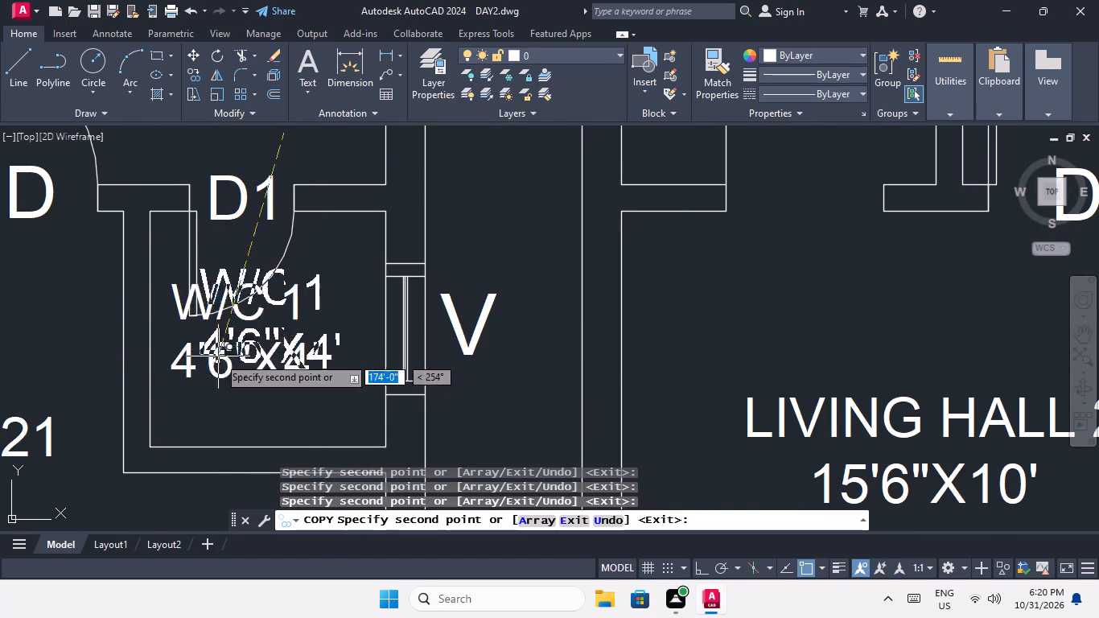
scroll(234, 345, down, 4)
middle_drag(298, 357, 245, 236)
scroll(432, 237, up, 3)
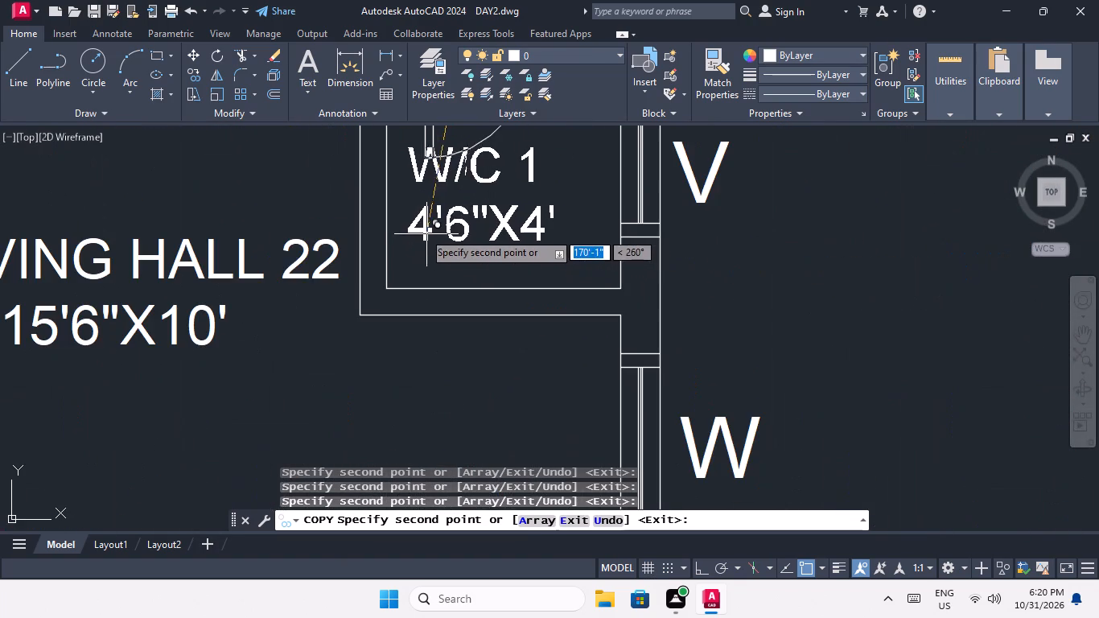
click(423, 223)
Place copies of the W/C 1 label in the toilets beside Living Hall 23 and Living Hall 24.
scroll(466, 219, down, 4)
middle_drag(401, 286, 431, 80)
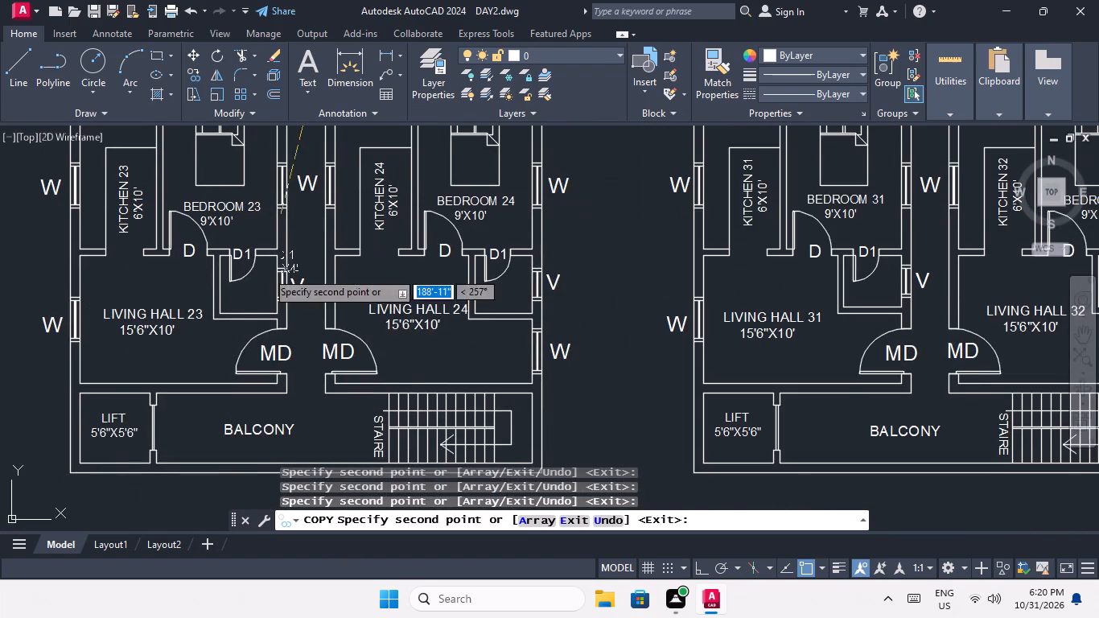
scroll(224, 301, up, 3)
click(238, 278)
scroll(253, 276, down, 3)
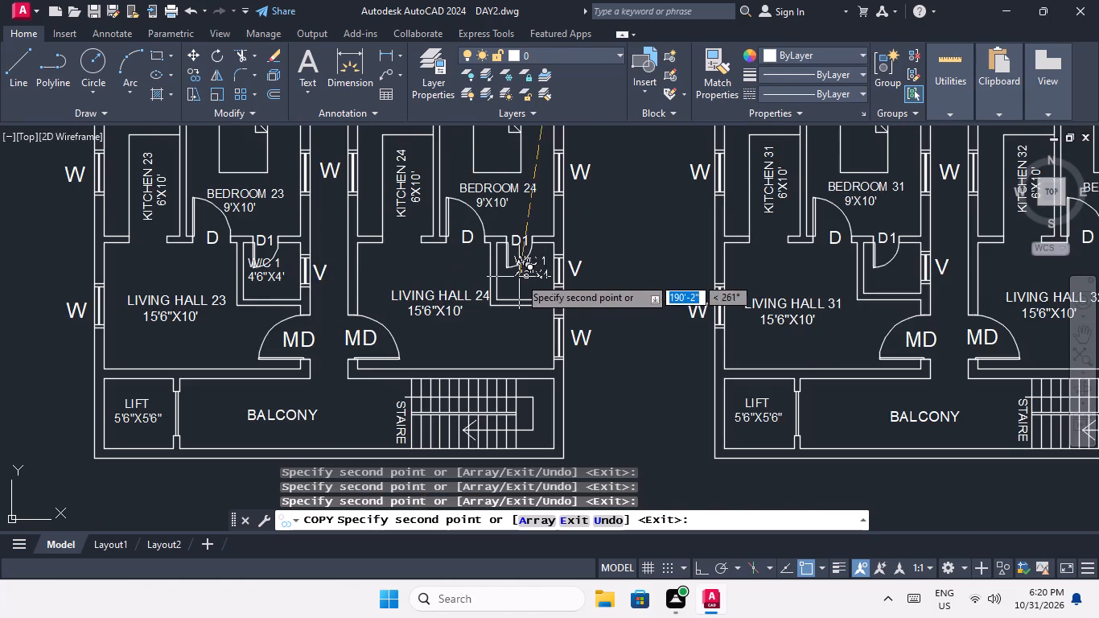
scroll(515, 279, up, 3)
click(477, 286)
Place copies of the W/C 1 label in the toilets beside Living Hall 25 and Living Hall 26.
scroll(477, 284, down, 3)
middle_drag(475, 290, 348, 384)
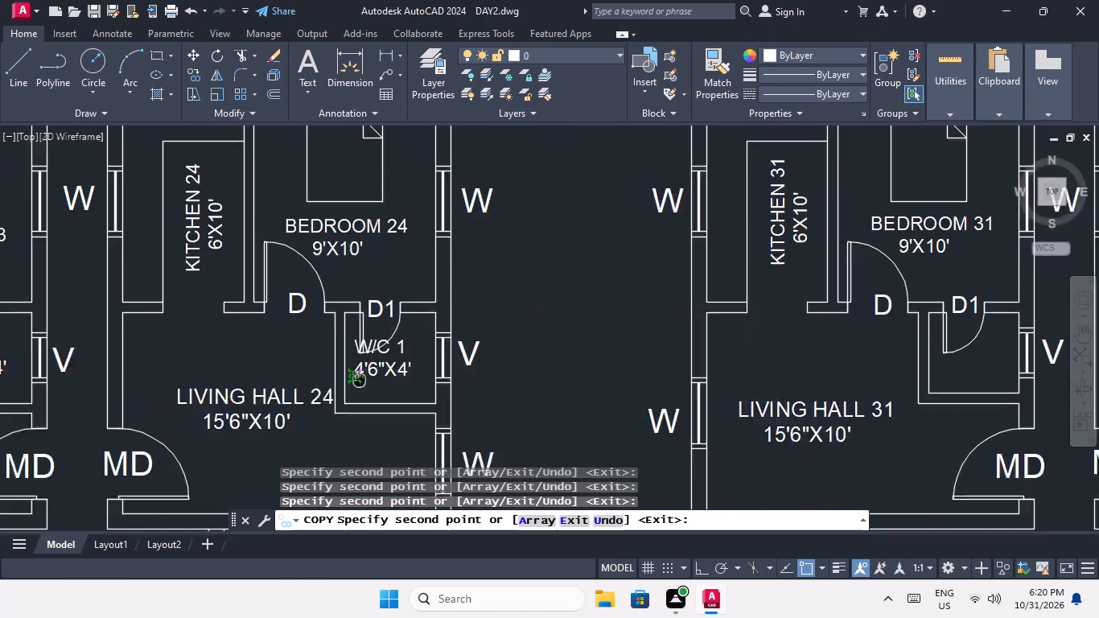
middle_drag(348, 384, 337, 389)
scroll(364, 322, down, 3)
middle_drag(382, 325, 273, 402)
middle_drag(351, 303, 310, 376)
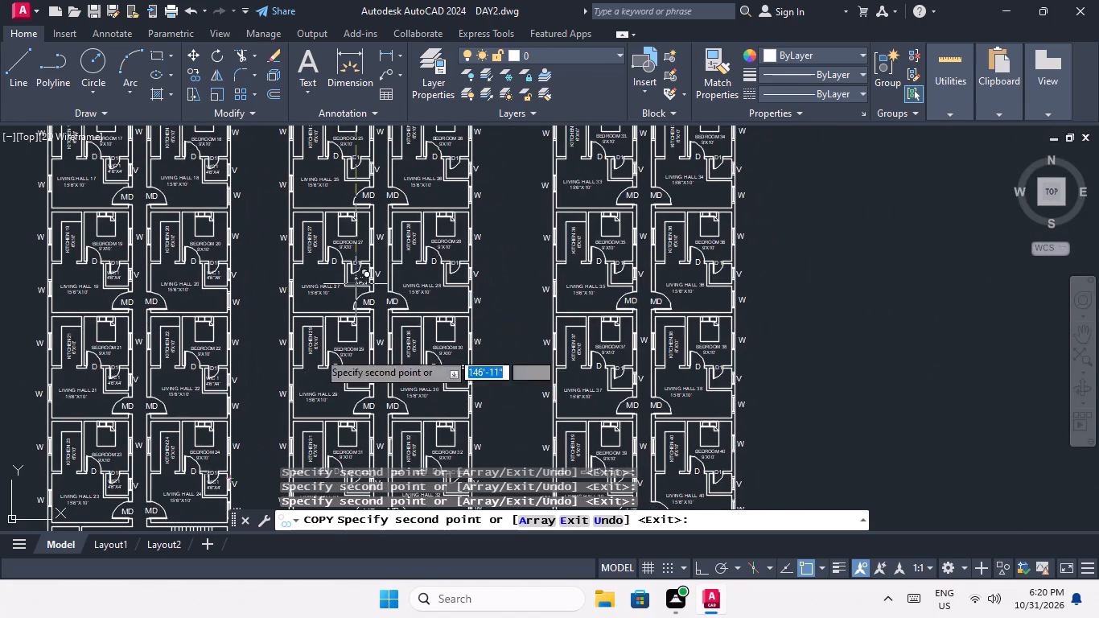
middle_drag(355, 257, 311, 373)
scroll(321, 290, up, 4)
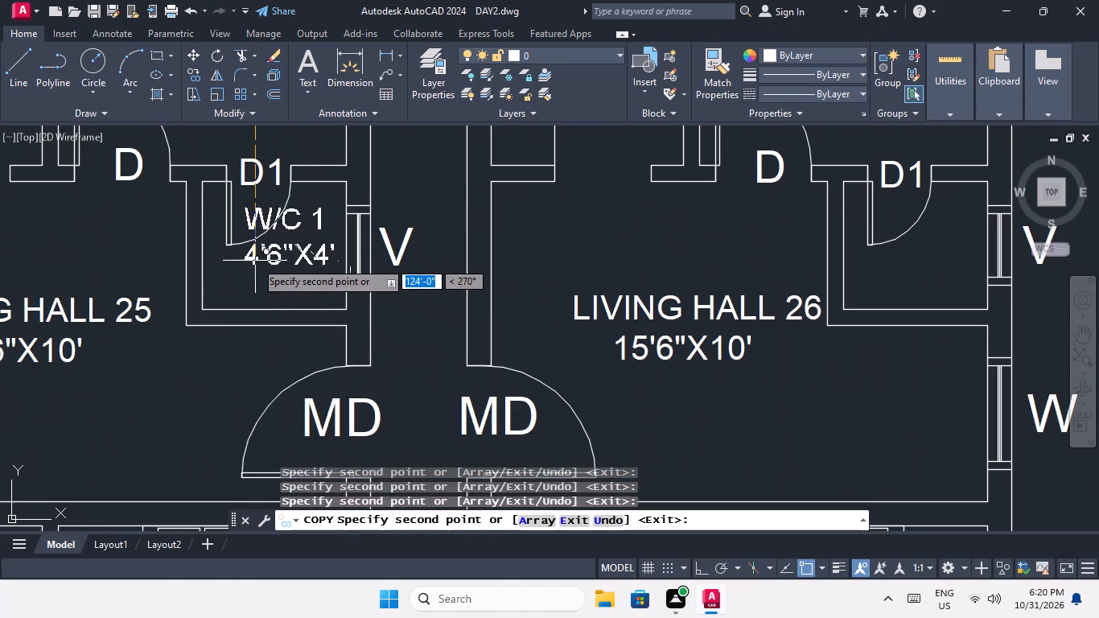
click(231, 265)
scroll(263, 248, down, 3)
scroll(409, 250, up, 1)
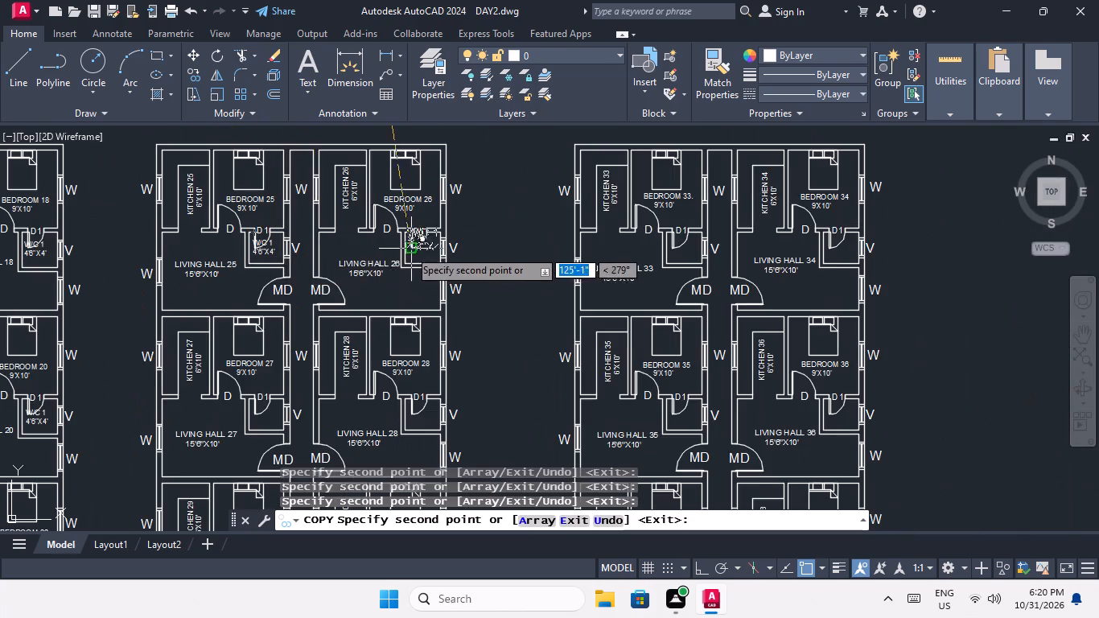
scroll(409, 249, up, 2)
click(415, 268)
Place copies of the W/C 1 label in the toilets beside Living Hall 27 and Living Hall 28.
scroll(447, 243, down, 4)
middle_drag(388, 318, 388, 259)
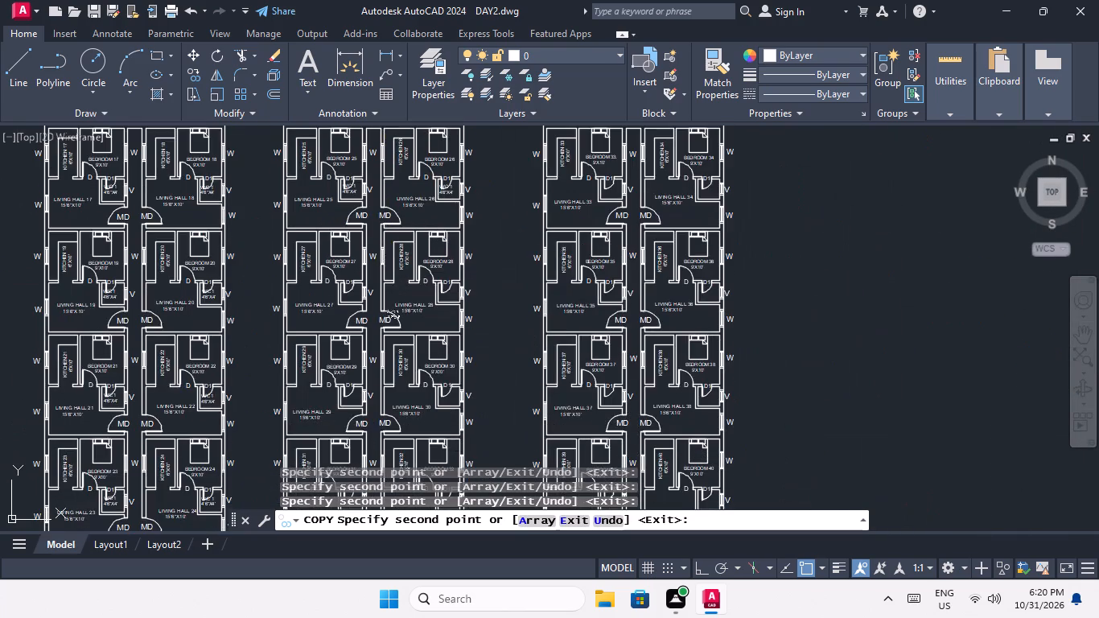
scroll(357, 301, up, 4)
click(278, 274)
scroll(286, 265, down, 3)
scroll(440, 265, up, 3)
click(434, 266)
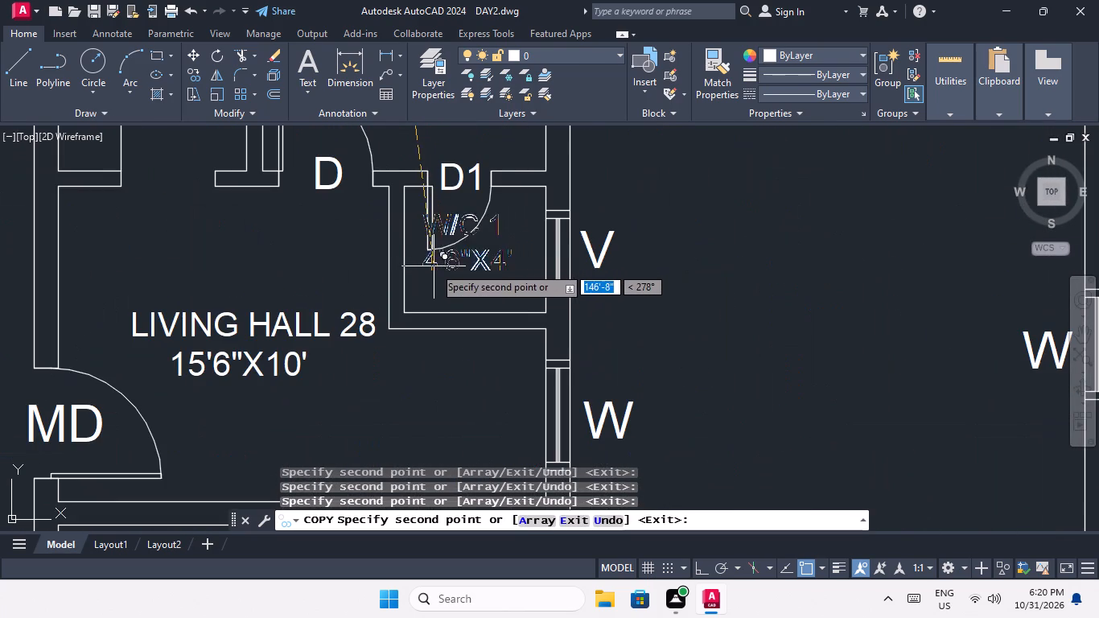
Place copies of the W/C 1 label in the toilets beside Living Hall 29 and Living Hall 30.
scroll(448, 251, down, 3)
middle_drag(385, 310, 379, 219)
scroll(284, 323, up, 3)
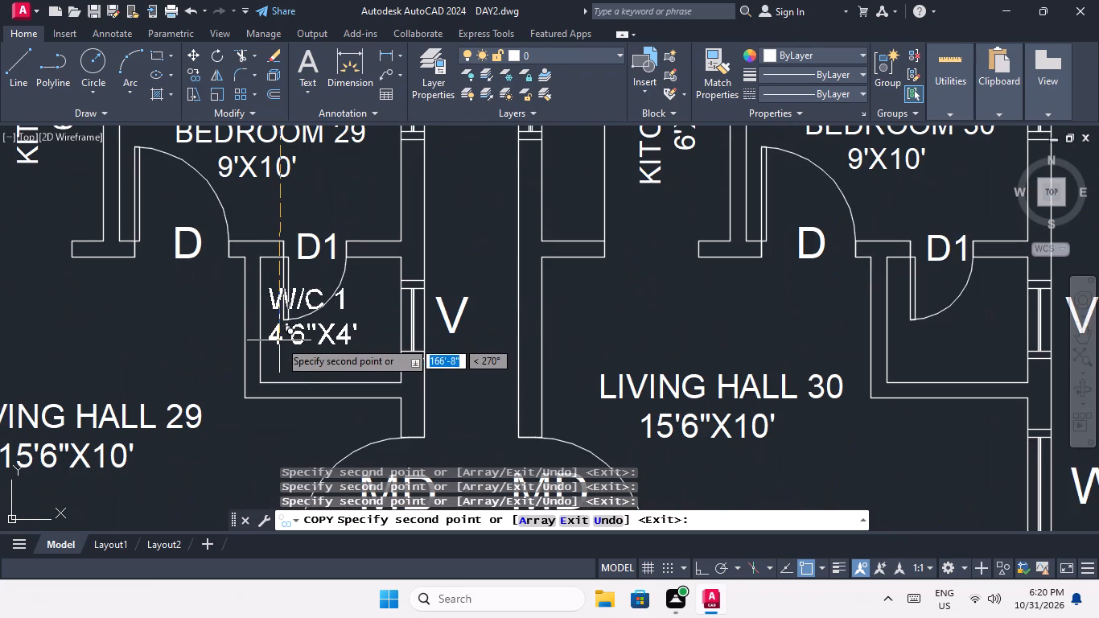
click(286, 344)
scroll(290, 324, down, 3)
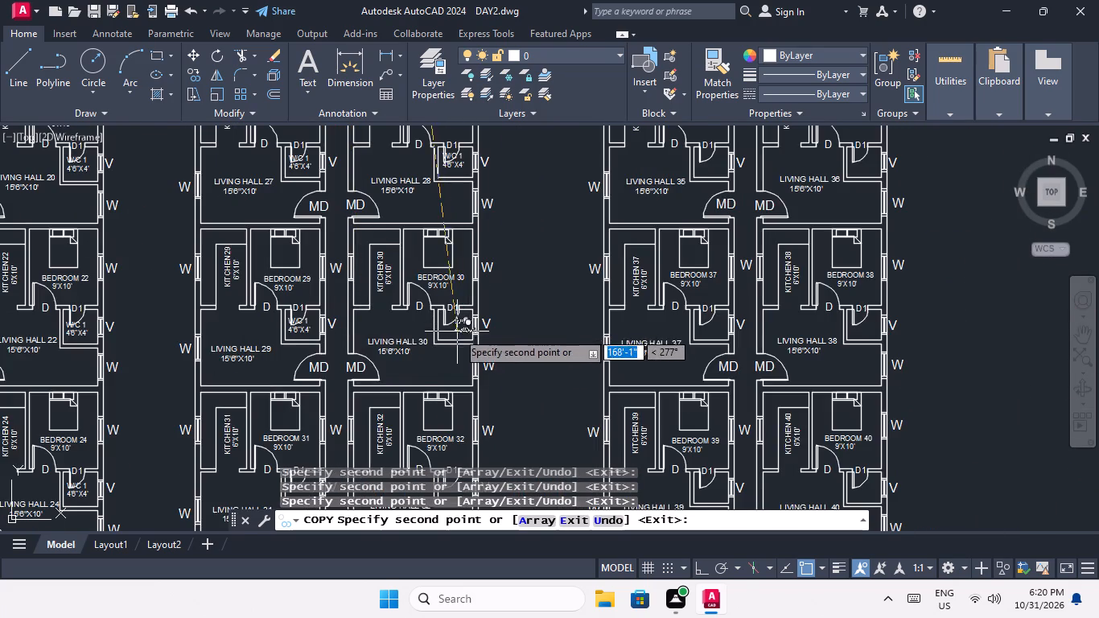
scroll(451, 332, up, 3)
click(433, 329)
Place copies of the W/C 1 label in the toilets beside Living Hall 31 and Living Hall 32.
scroll(465, 290, down, 3)
middle_drag(421, 345, 397, 270)
scroll(287, 388, up, 3)
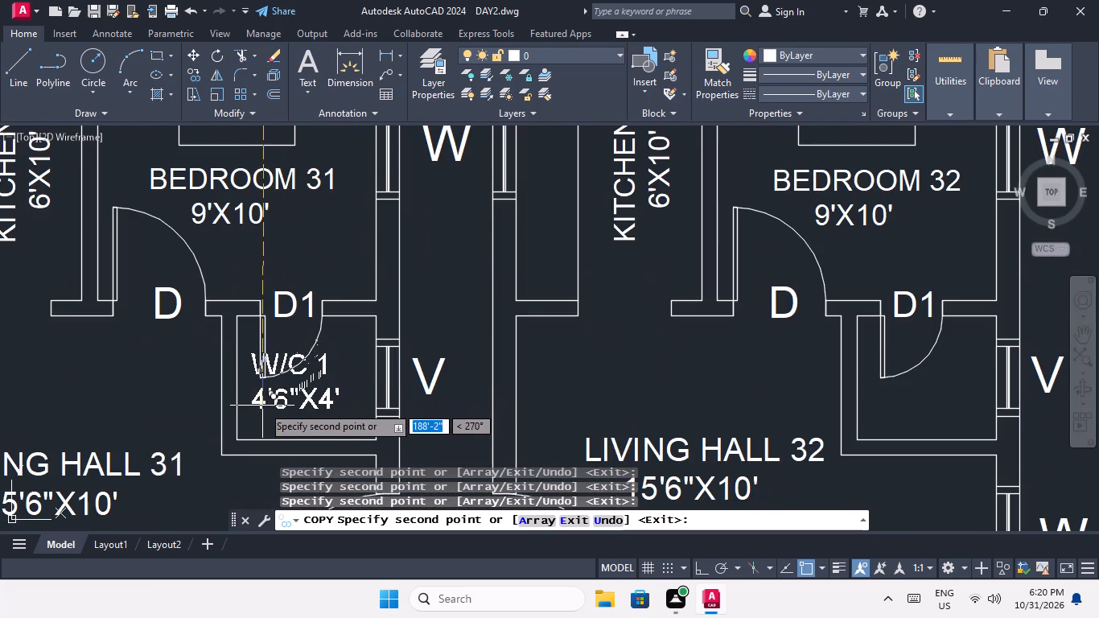
click(263, 404)
scroll(274, 369, down, 2)
scroll(511, 384, up, 3)
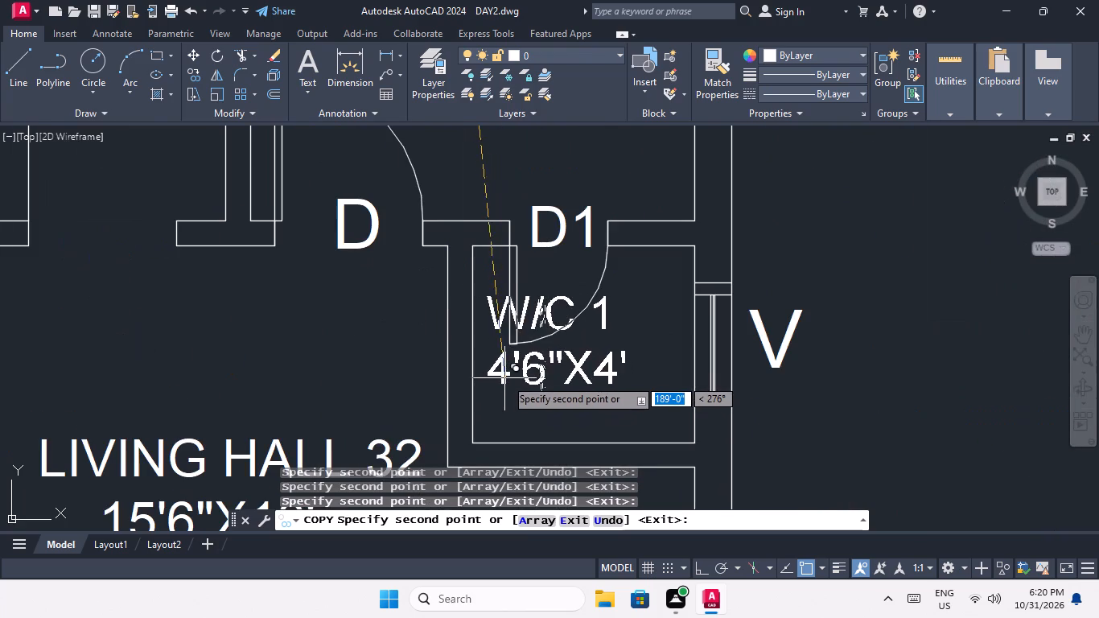
click(513, 386)
Place copies of the W/C 1 label in the toilets beside Living Hall 33 and Living Hall 34.
scroll(488, 317, down, 3)
middle_drag(451, 344, 282, 355)
scroll(305, 332, down, 3)
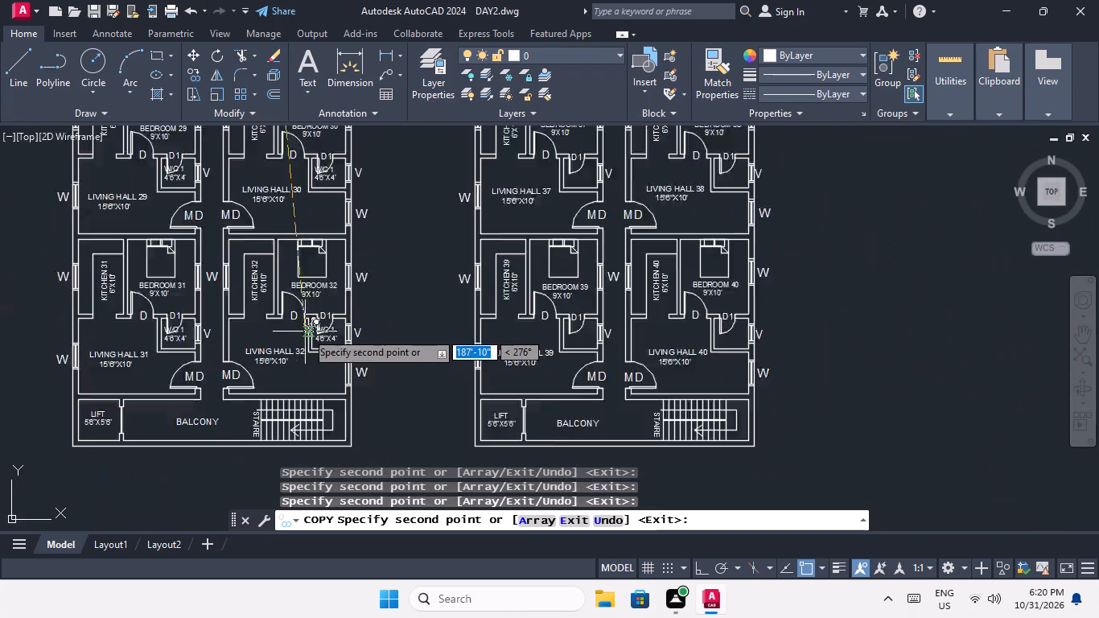
middle_drag(371, 310, 216, 472)
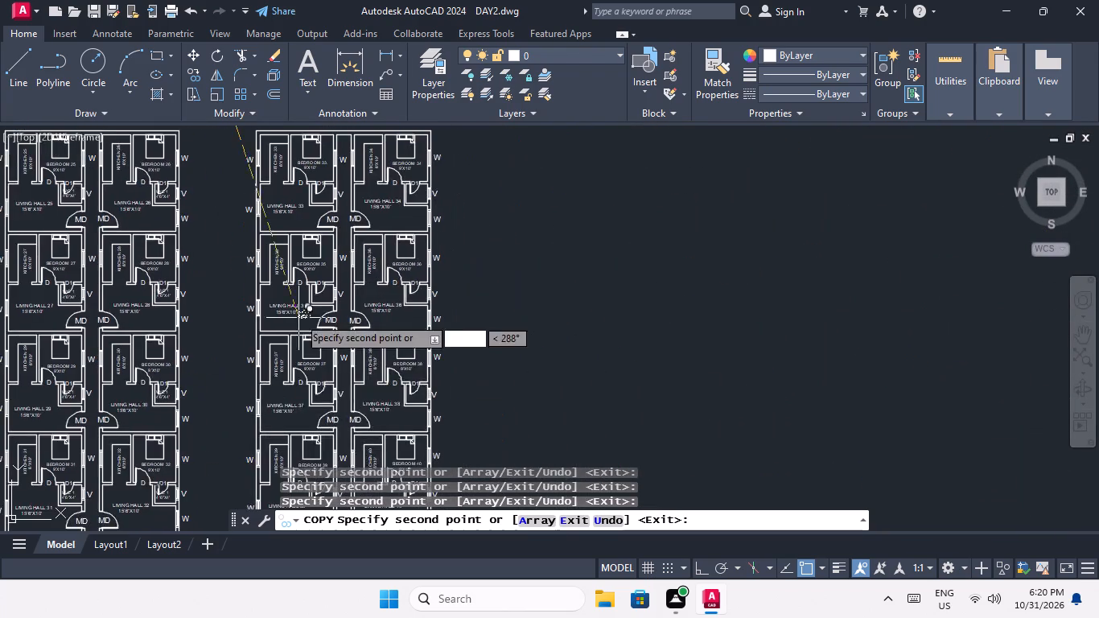
scroll(299, 317, down, 1)
middle_drag(273, 359, 237, 413)
scroll(280, 297, up, 6)
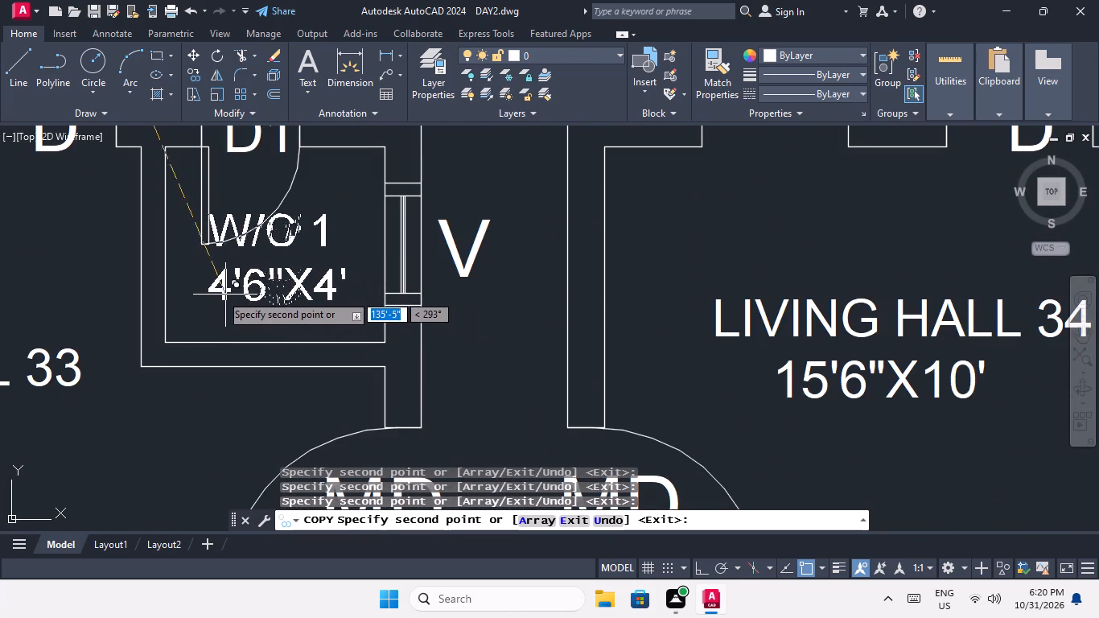
click(202, 283)
scroll(215, 277, down, 4)
scroll(373, 283, up, 3)
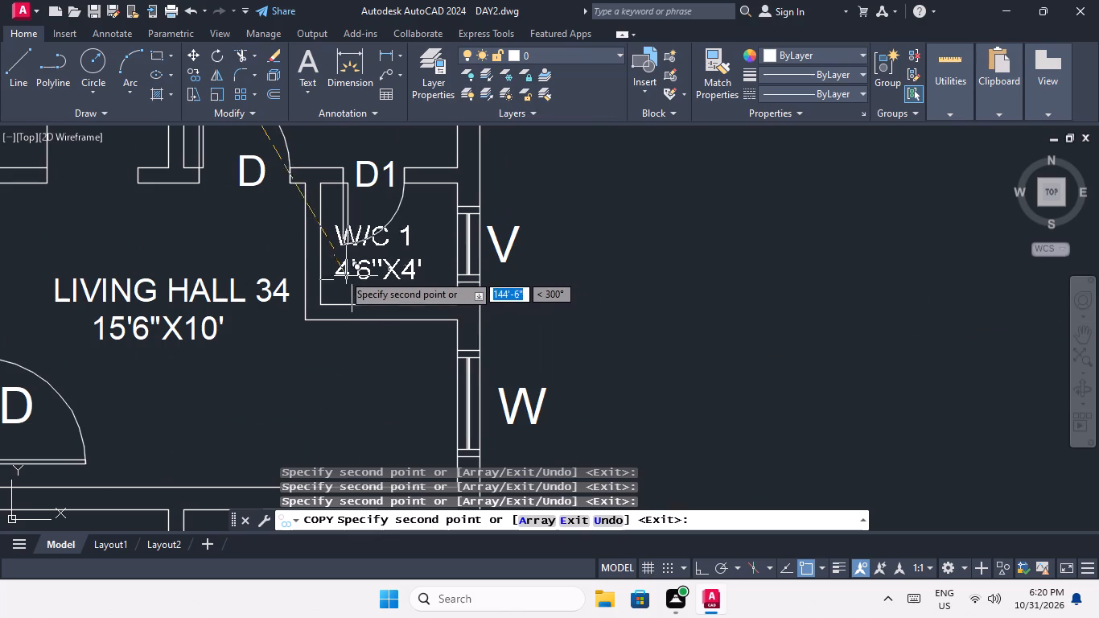
click(342, 269)
Place copies of the W/C 1 label in the toilets beside Living Hall 35 and Living Hall 36.
scroll(361, 250, down, 3)
middle_drag(331, 300, 347, 214)
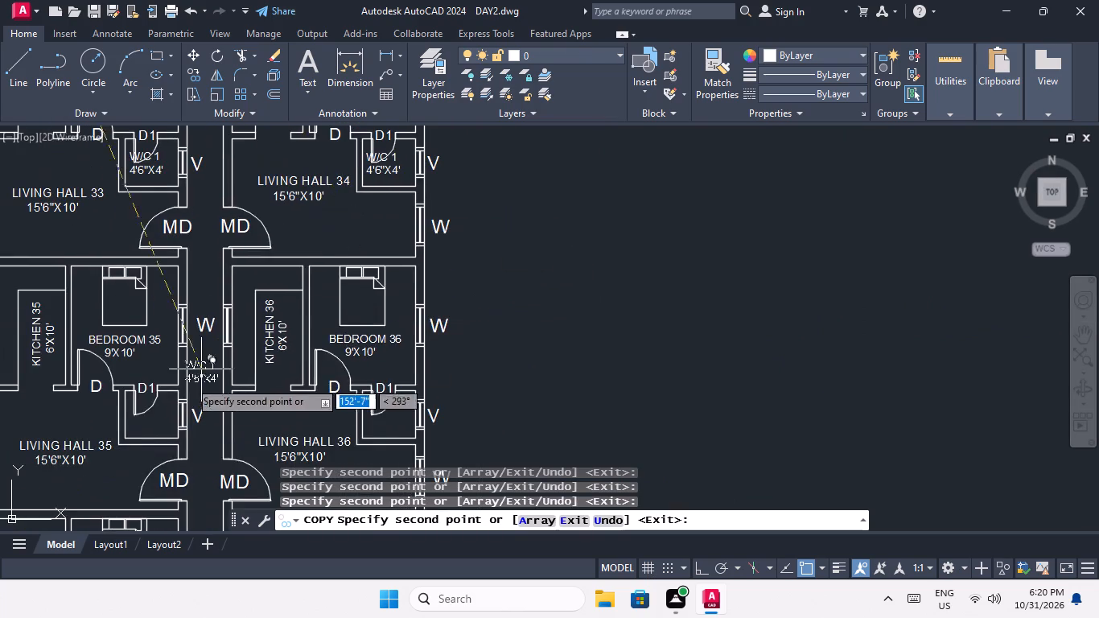
middle_drag(189, 389, 344, 315)
scroll(301, 351, up, 3)
click(248, 358)
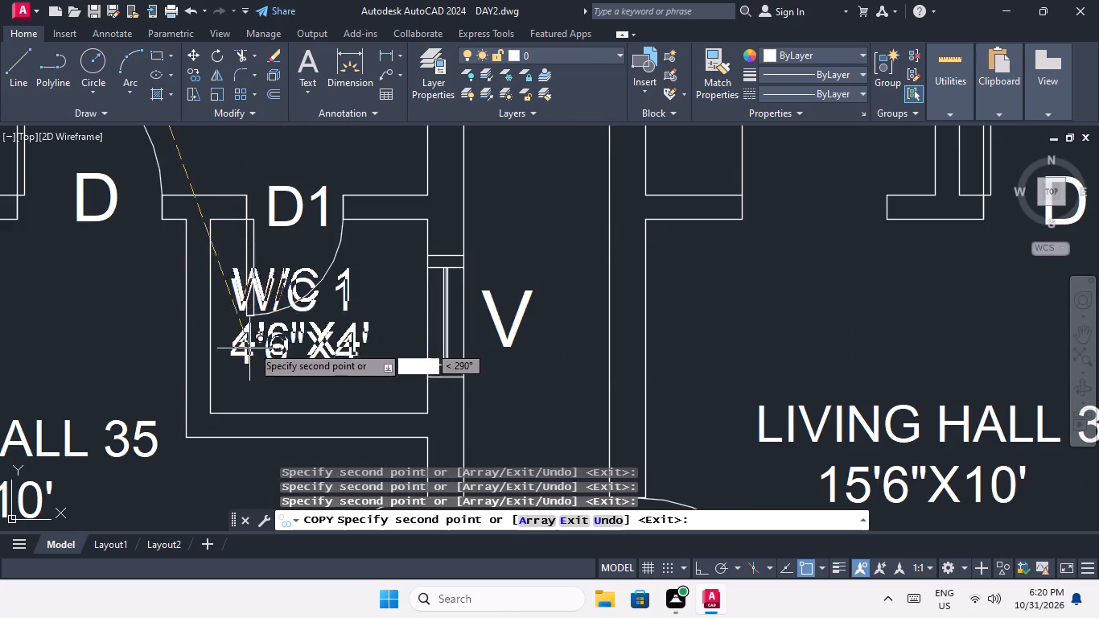
scroll(265, 323, down, 4)
scroll(488, 331, up, 3)
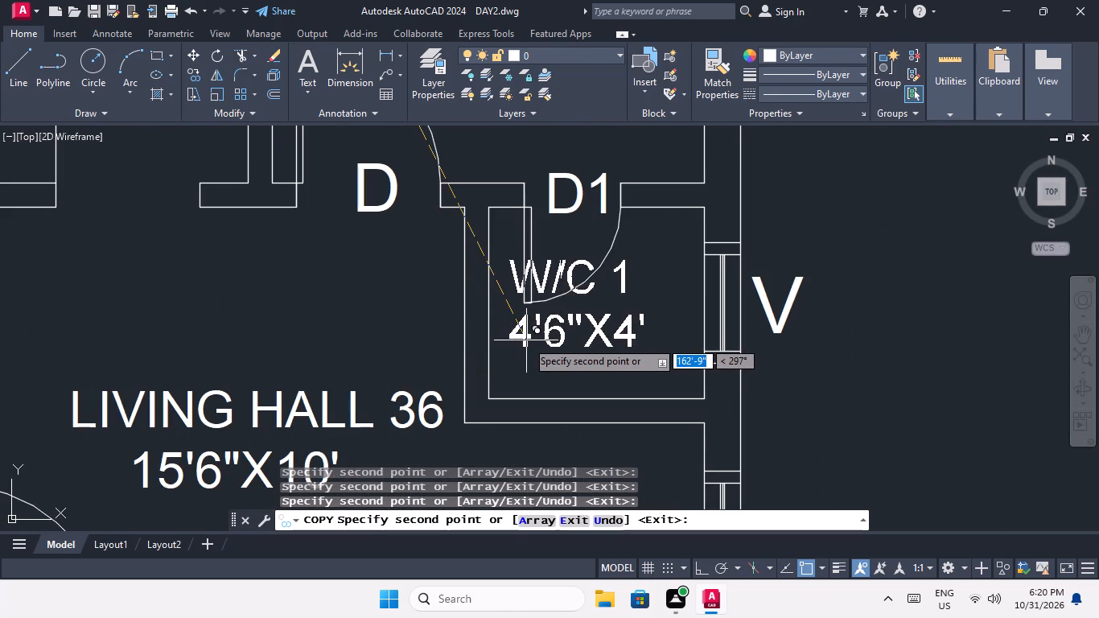
click(527, 340)
Place copies of the W/C 1 label in the toilets beside Living Hall 37 and Living Hall 38.
scroll(528, 314, down, 3)
middle_drag(462, 351, 422, 225)
middle_drag(365, 312, 385, 216)
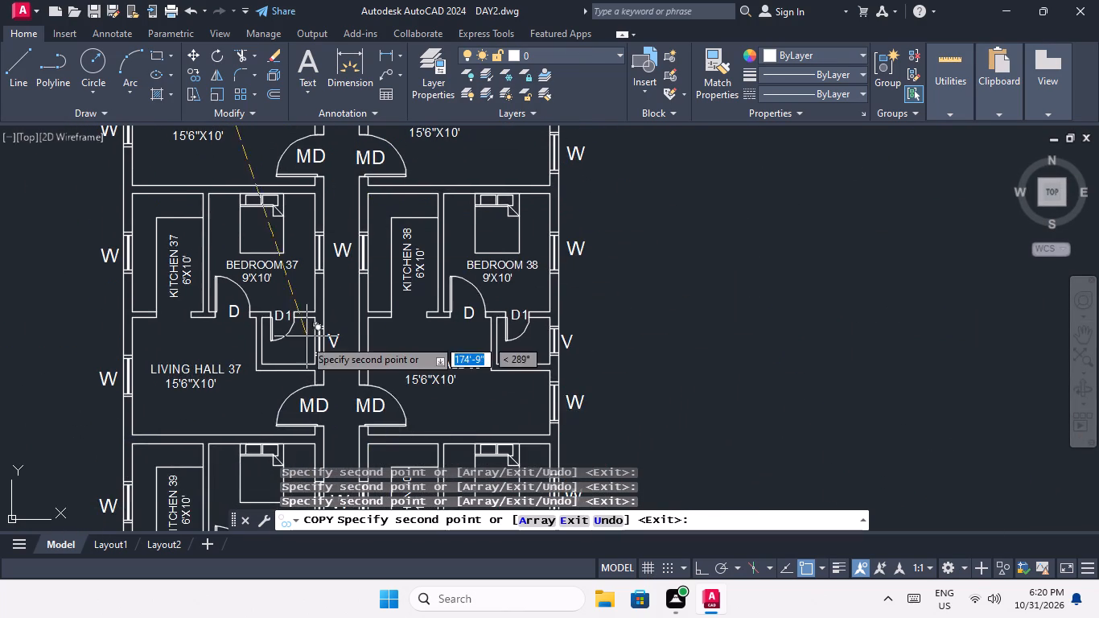
scroll(269, 348, up, 3)
click(270, 365)
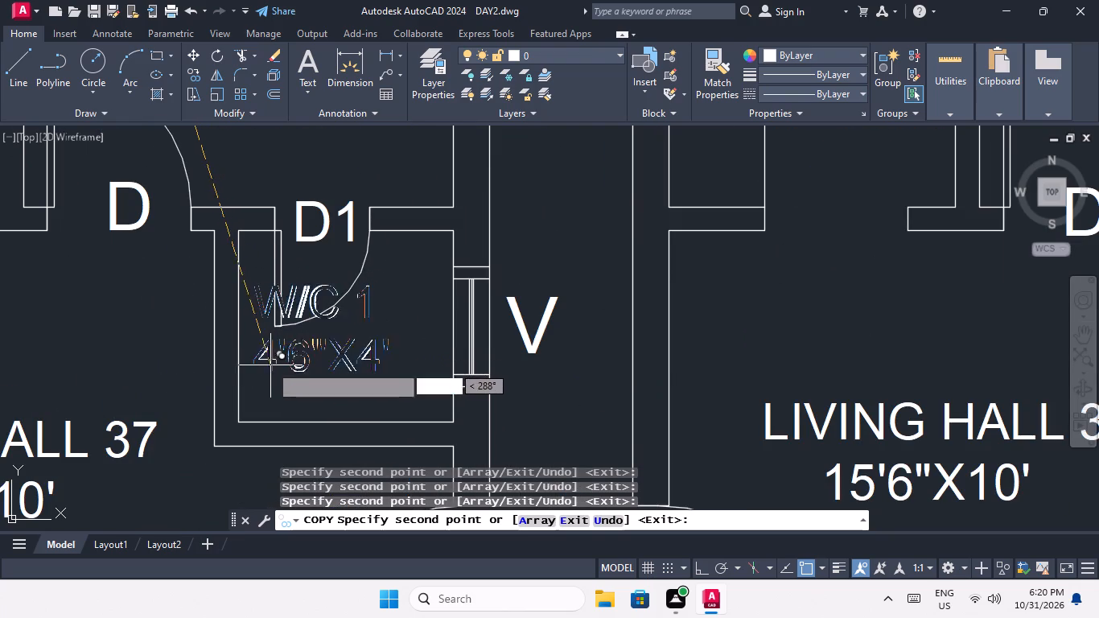
scroll(298, 307, down, 4)
scroll(554, 333, up, 3)
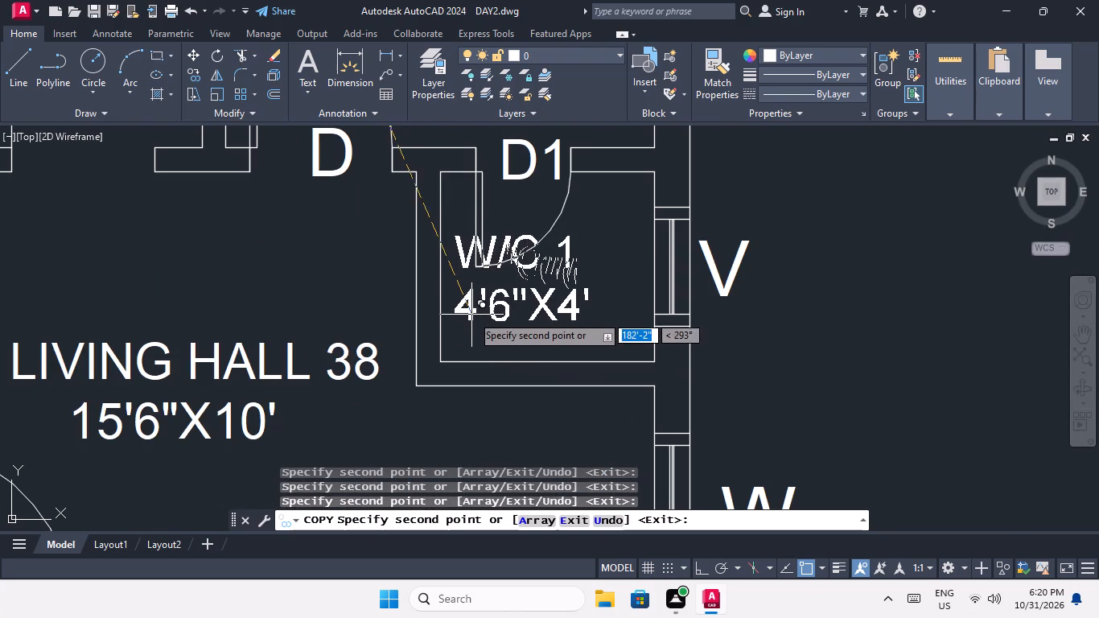
click(477, 307)
Place copies of the W/C 1 label in the toilets beside Living Hall 39 and Living Hall 40, and end the copying.
scroll(480, 285, down, 3)
middle_drag(436, 309, 436, 212)
middle_drag(376, 341, 385, 267)
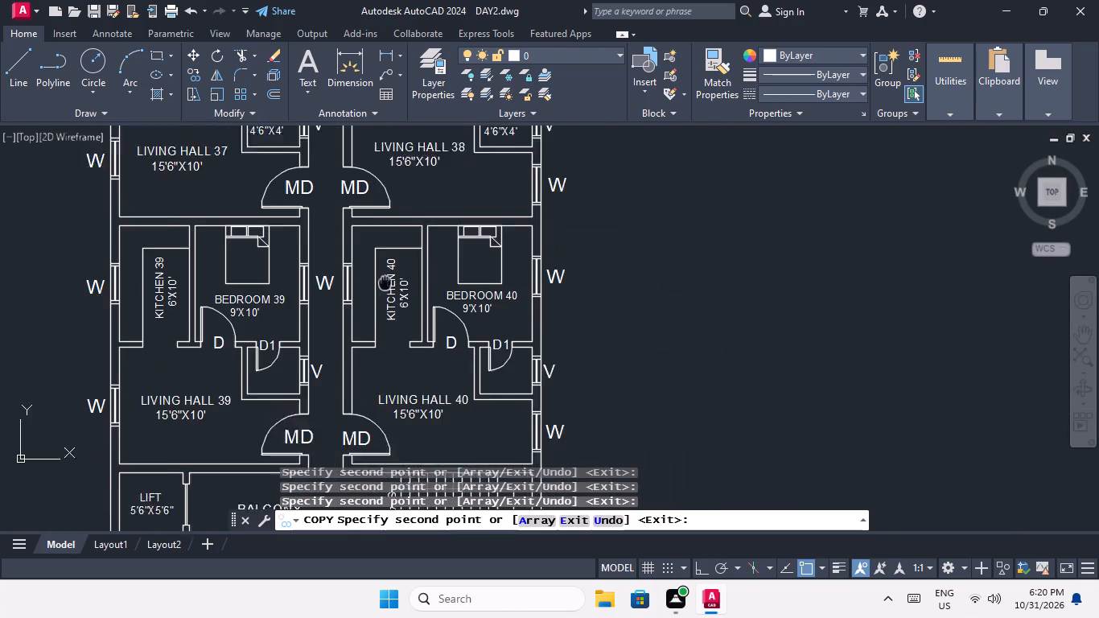
middle_drag(385, 267, 390, 237)
scroll(262, 336, up, 3)
click(257, 344)
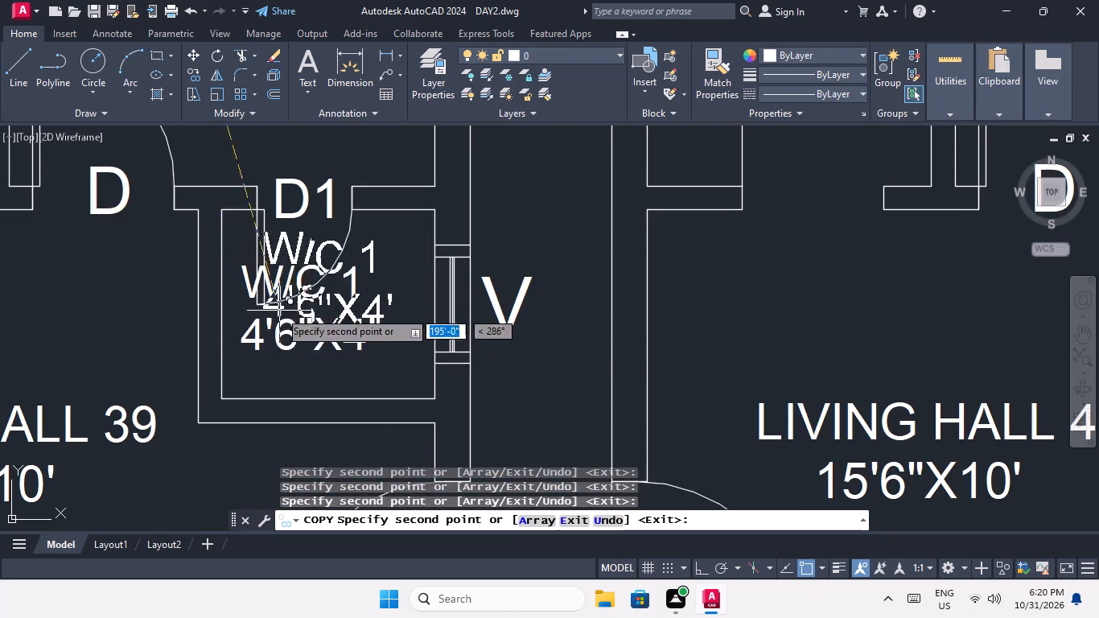
scroll(285, 301, down, 3)
scroll(525, 323, up, 3)
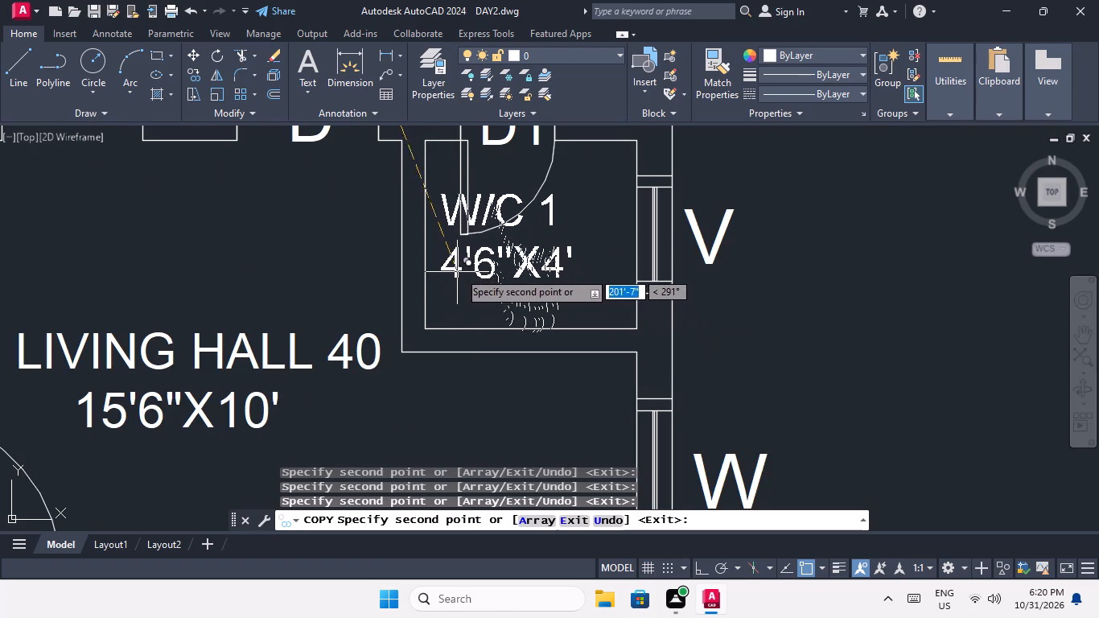
click(459, 270)
scroll(478, 266, down, 3)
key(Escape)
key(Escape)
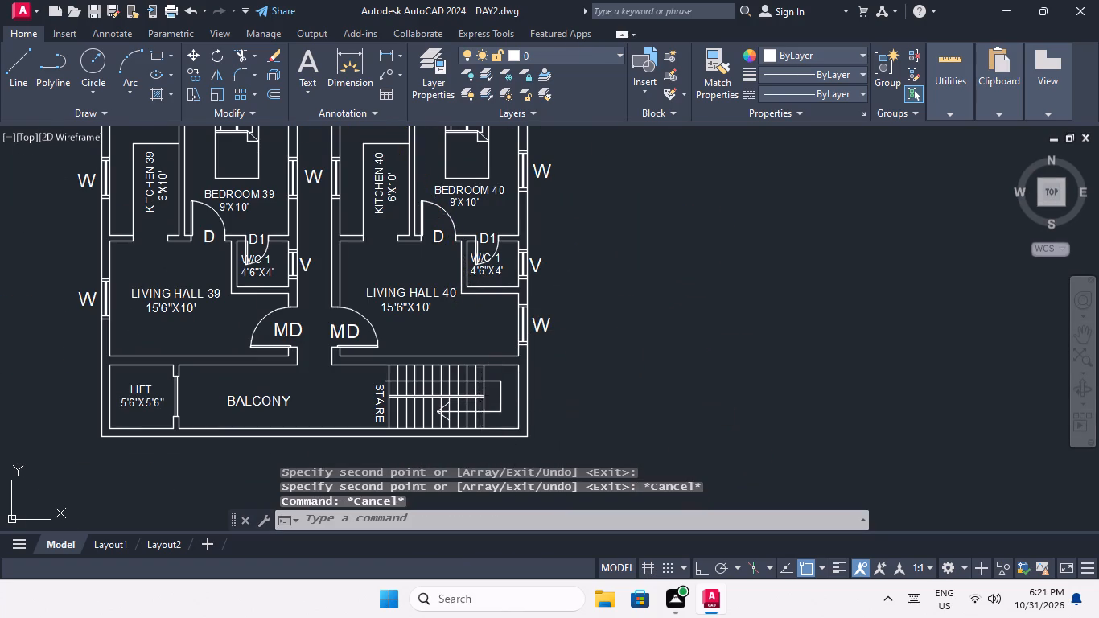
scroll(493, 348, down, 4)
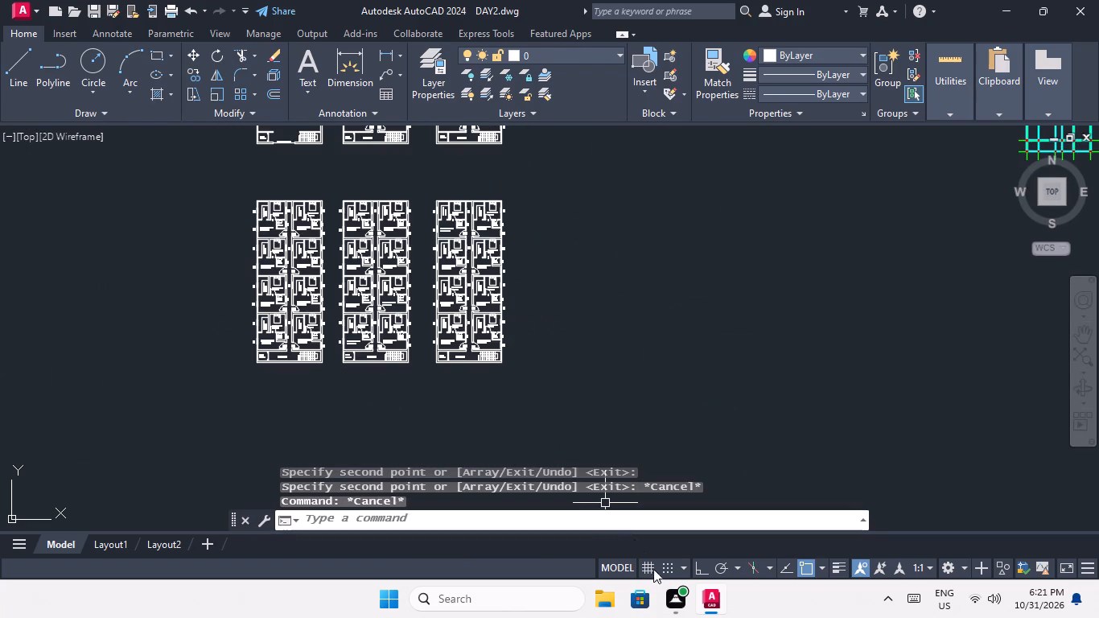
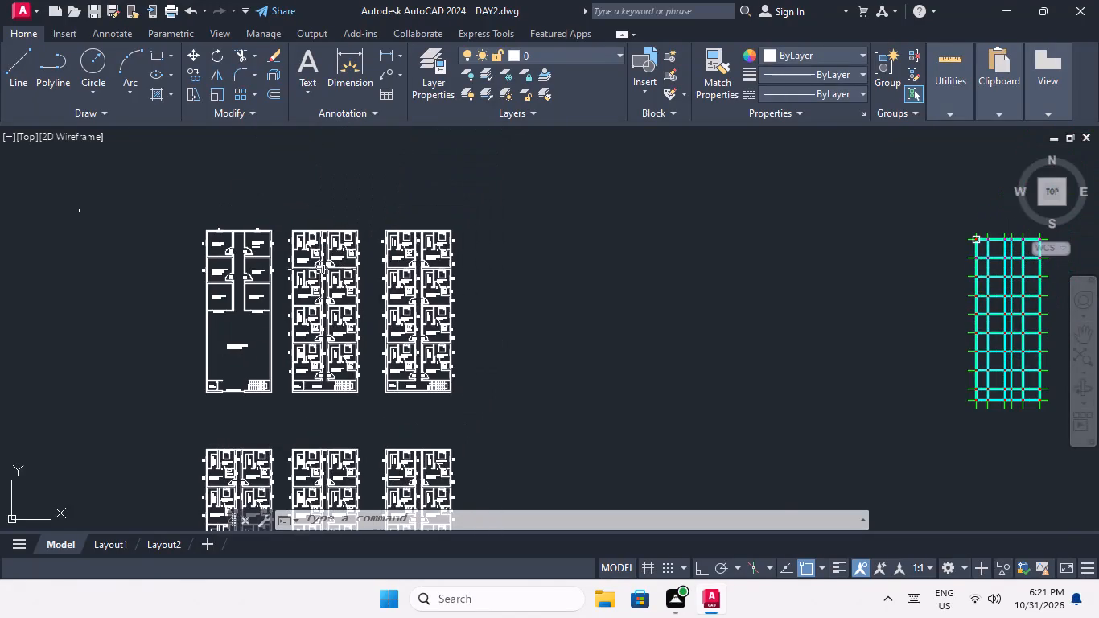
Renumber the toilet label beside Living Hall 2 to W/C 2.
scroll(311, 262, up, 6)
middle_drag(333, 264, 317, 336)
scroll(333, 278, down, 2)
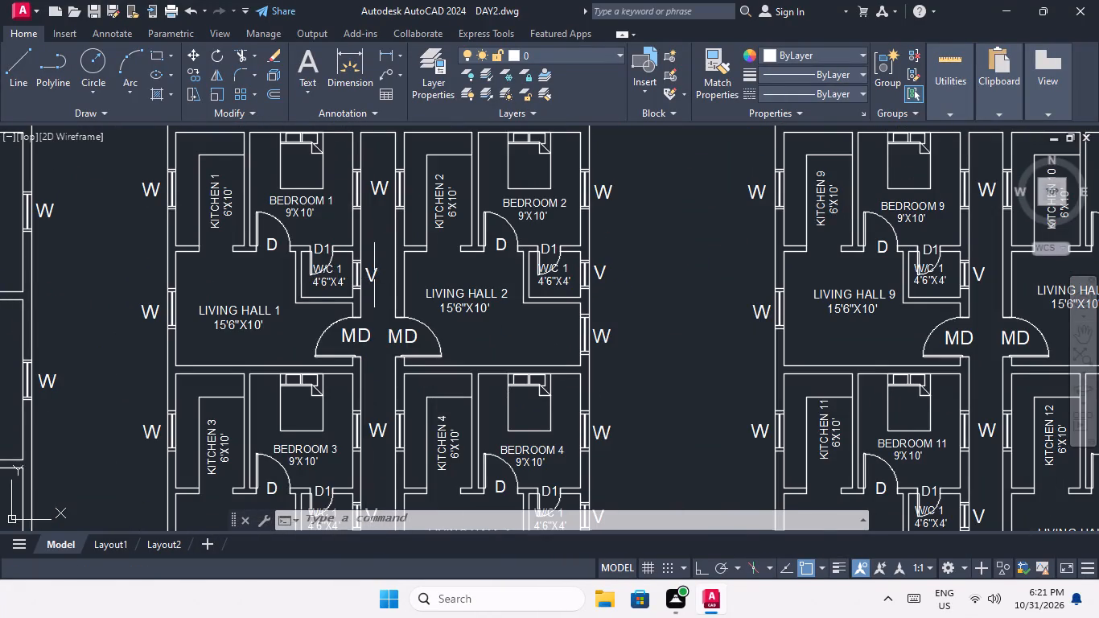
middle_drag(352, 280, 215, 316)
scroll(414, 317, up, 3)
double_click(444, 311)
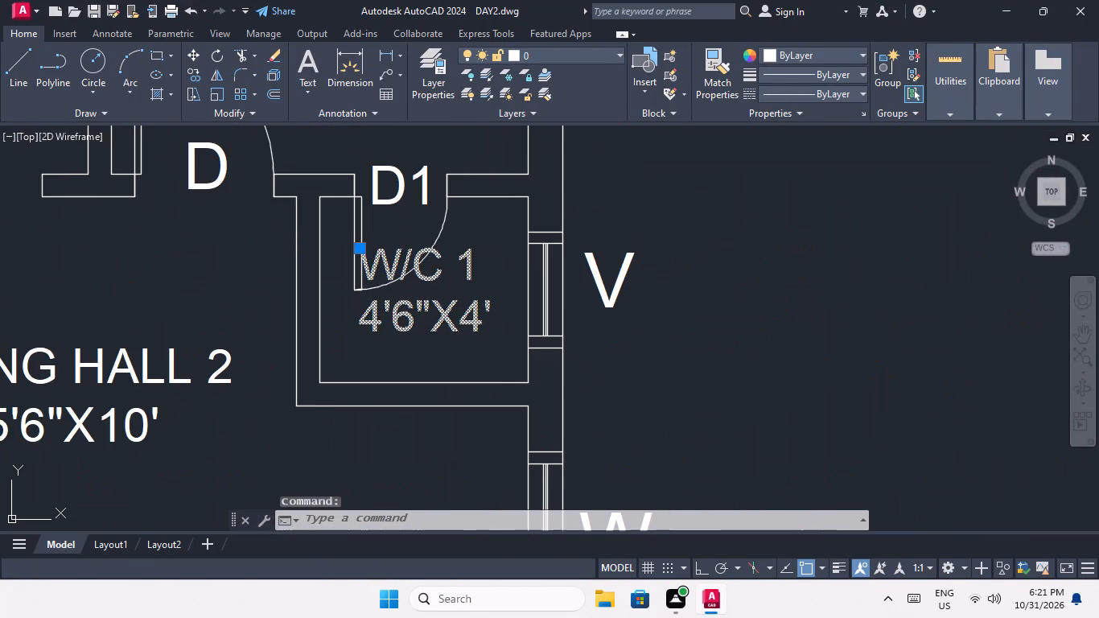
click(482, 274)
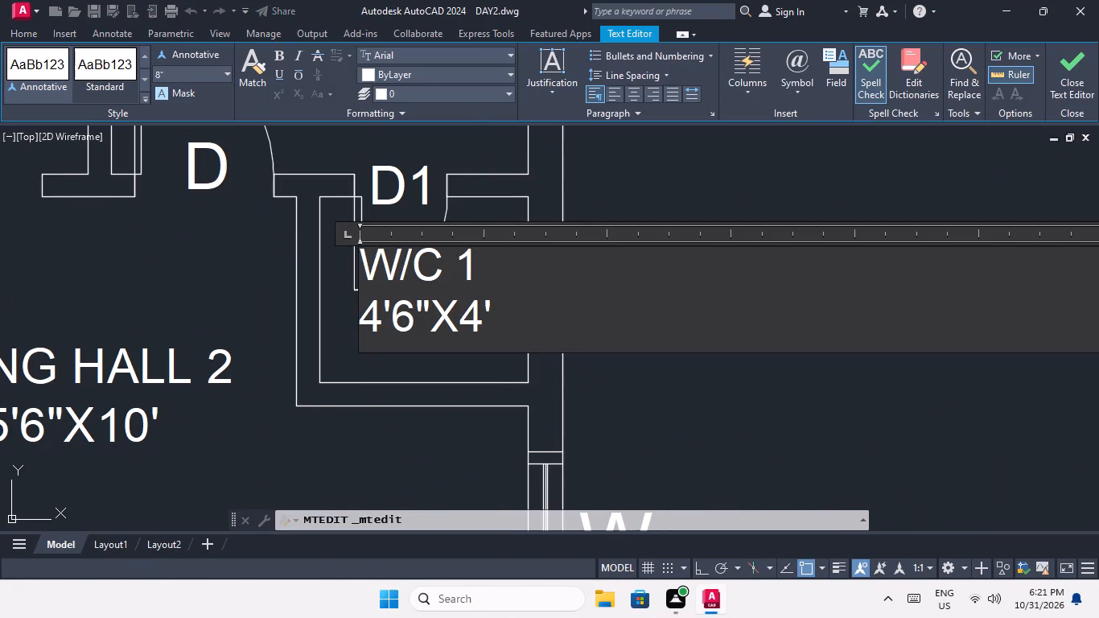
key(BackSpace)
key(2)
click(389, 463)
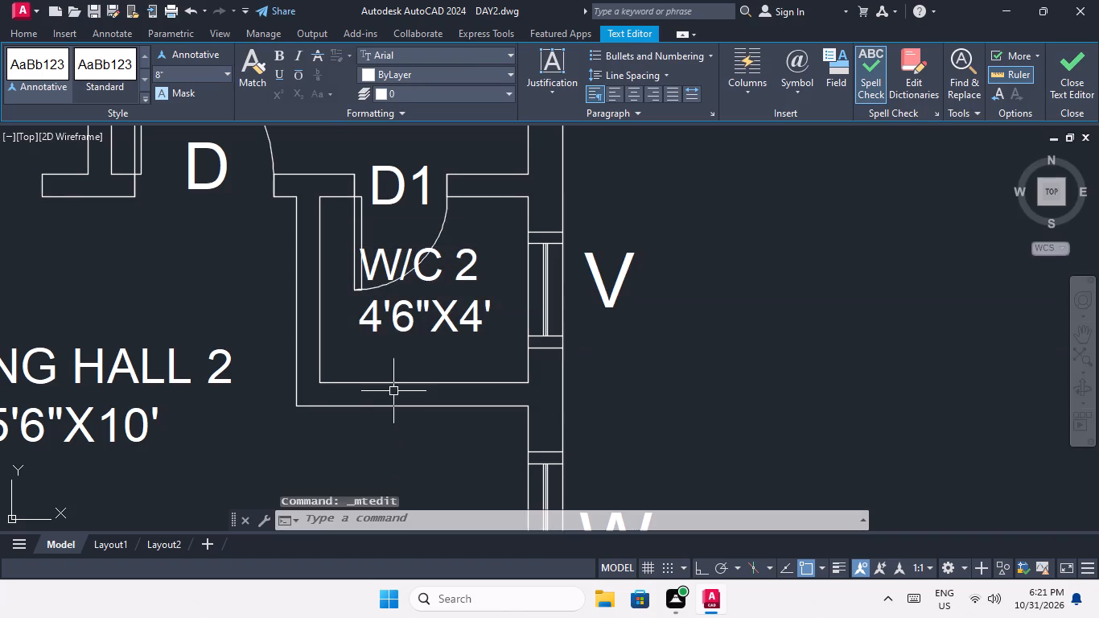
Renumber the toilet label beside Living Hall 3 to W/C 3.
scroll(391, 349, down, 3)
middle_drag(394, 348, 492, 111)
scroll(466, 186, down, 2)
scroll(242, 430, up, 2)
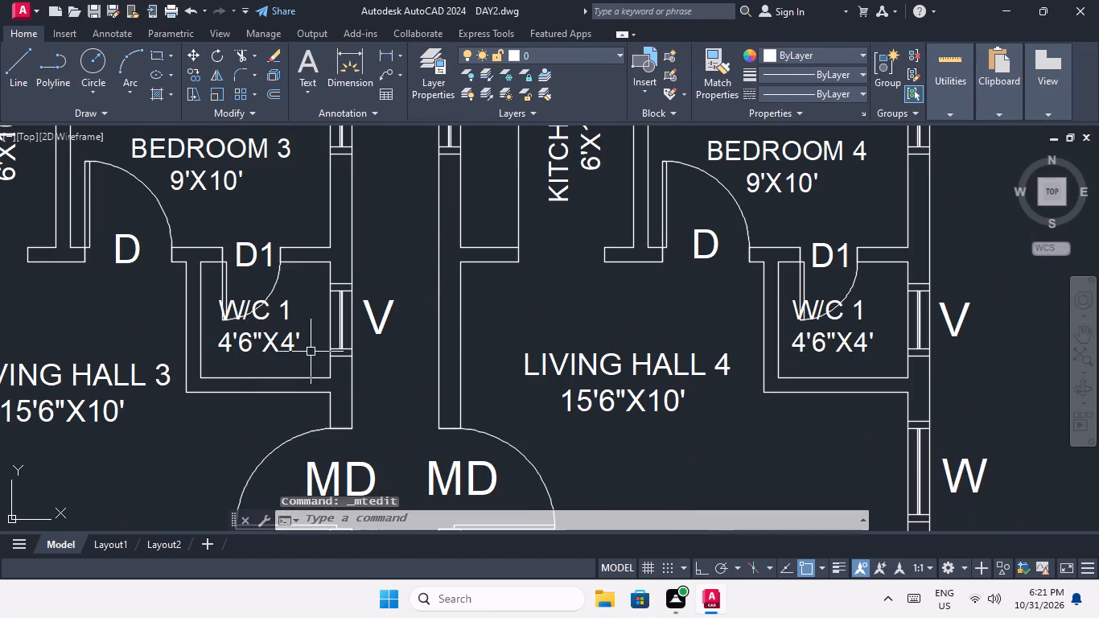
double_click(286, 315)
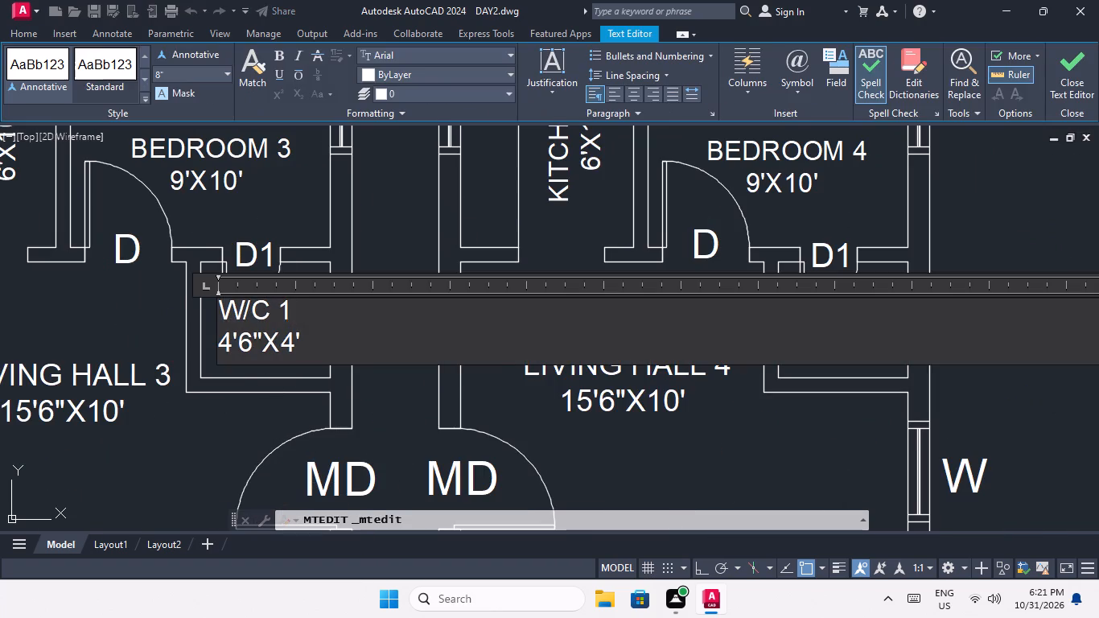
click(291, 314)
key(BackSpace)
key(3)
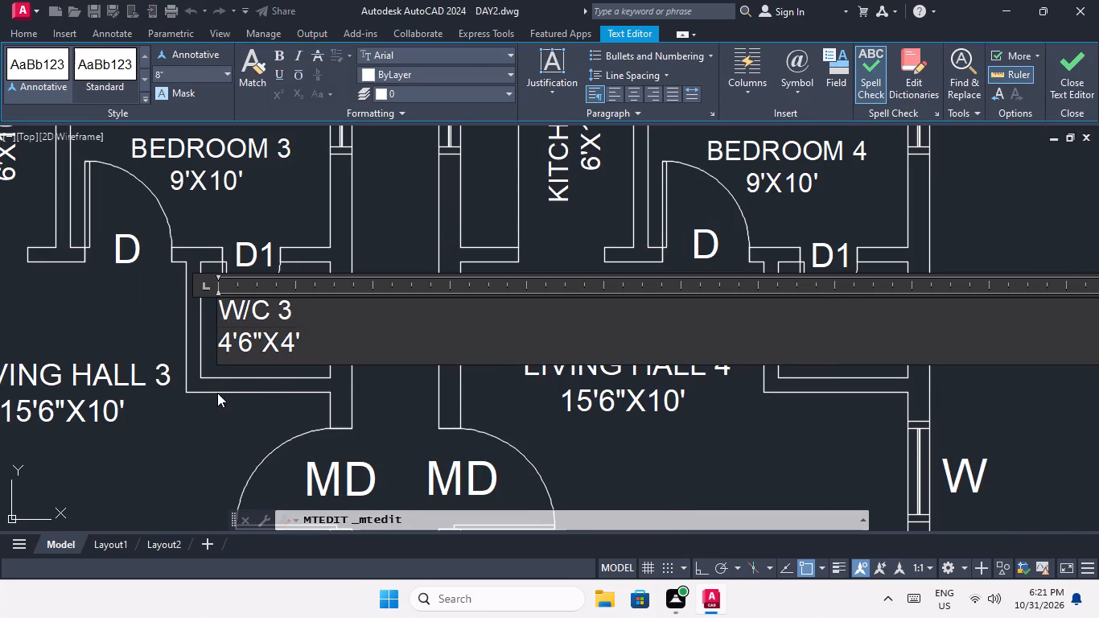
click(217, 392)
Renumber the toilet label beside Living Hall 4 to W/C 4.
double_click(849, 342)
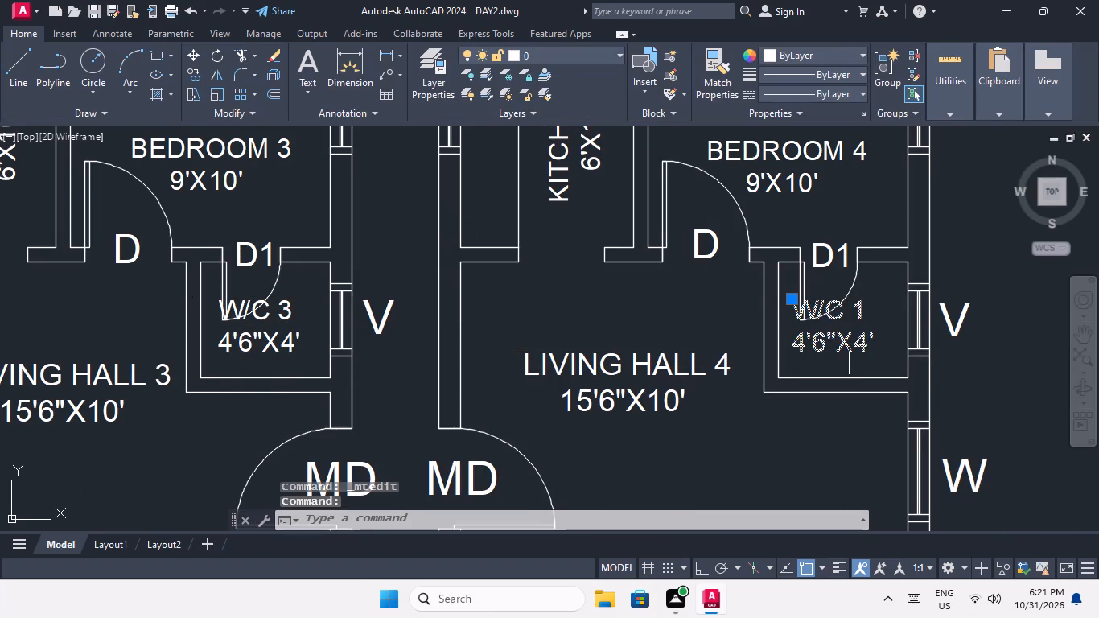
click(870, 309)
key(BackSpace)
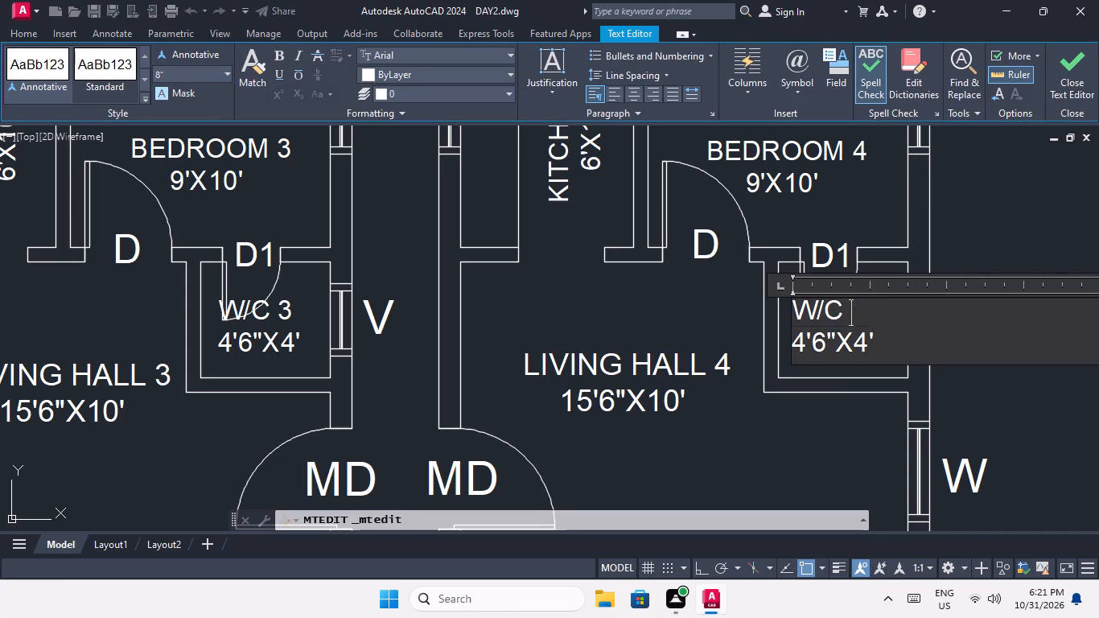
key(4)
click(811, 450)
Renumber the toilet label beside Living Hall 5 to W/C 5.
middle_drag(724, 340, 613, 249)
scroll(602, 241, down, 2)
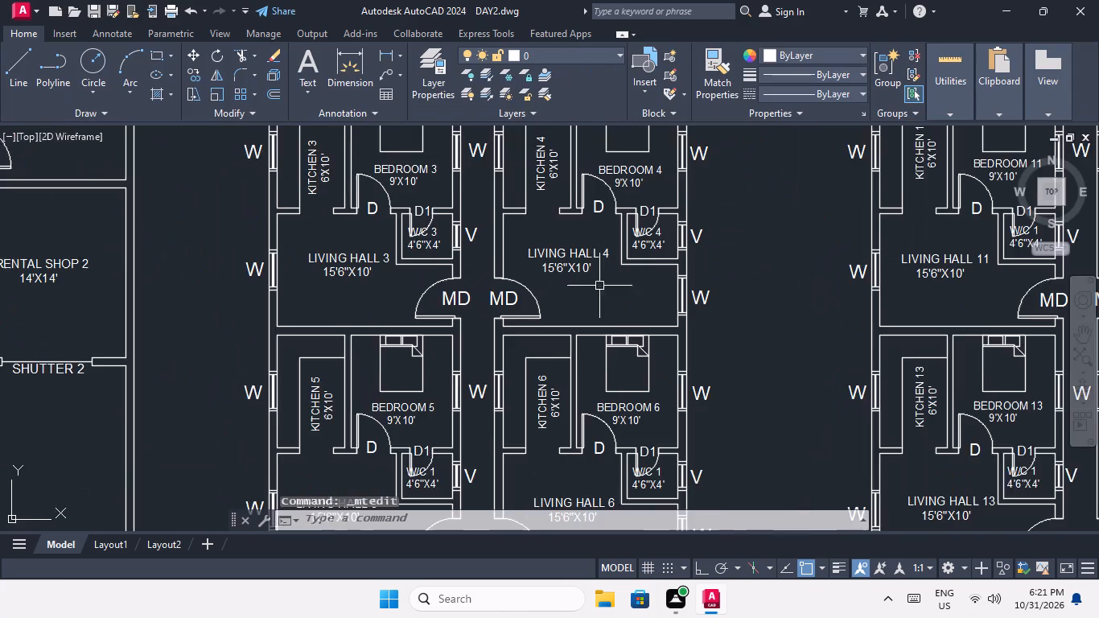
middle_drag(599, 293, 605, 241)
middle_drag(432, 371, 425, 235)
scroll(430, 298, up, 3)
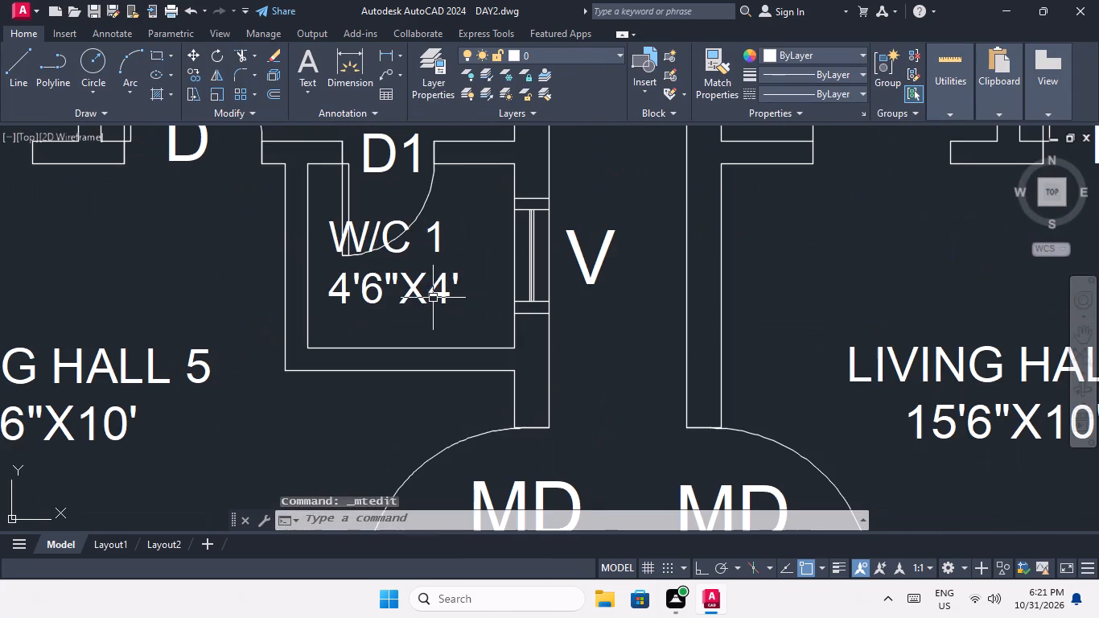
double_click(433, 296)
click(446, 236)
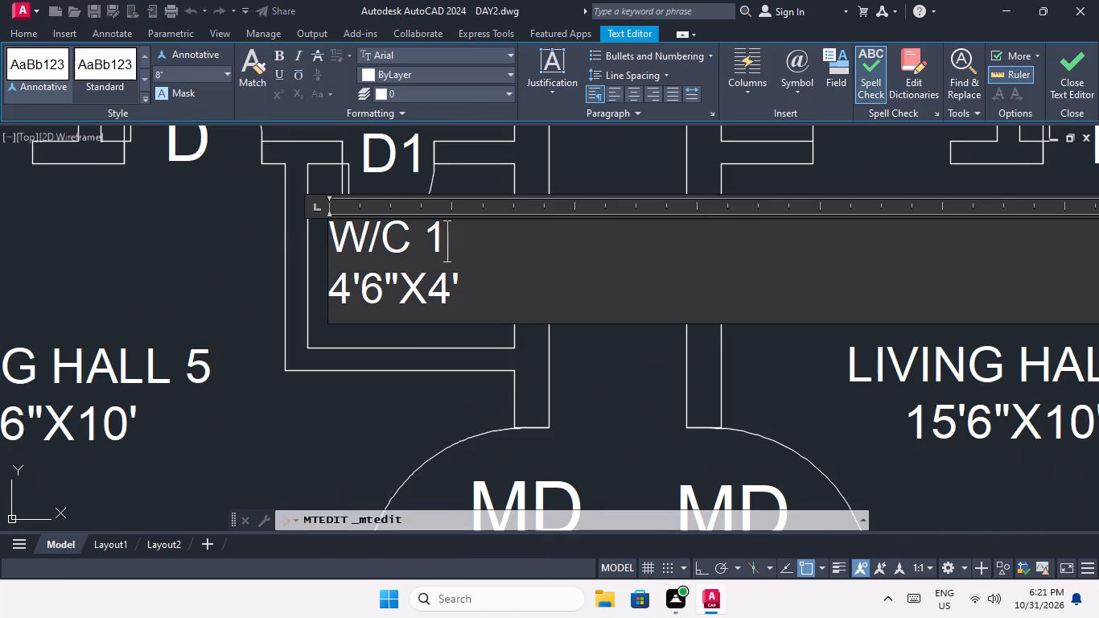
key(BackSpace)
key(5)
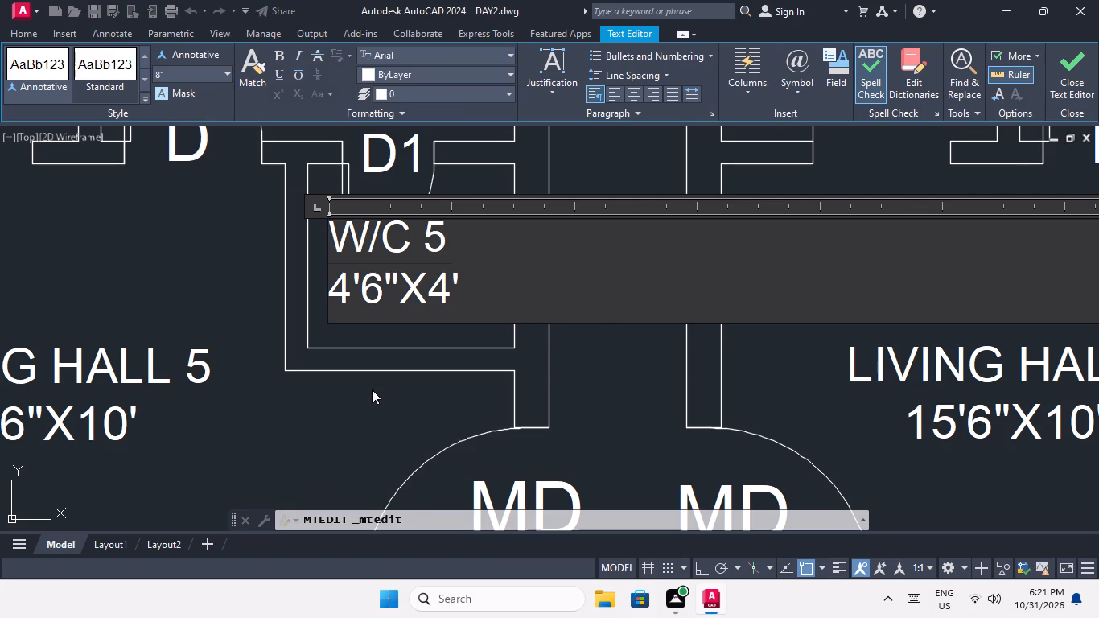
click(372, 389)
Renumber the toilet label beside Living Hall 6 to W/C 6.
scroll(422, 310, down, 1)
middle_drag(418, 304, 94, 223)
scroll(157, 201, down, 2)
scroll(369, 204, up, 3)
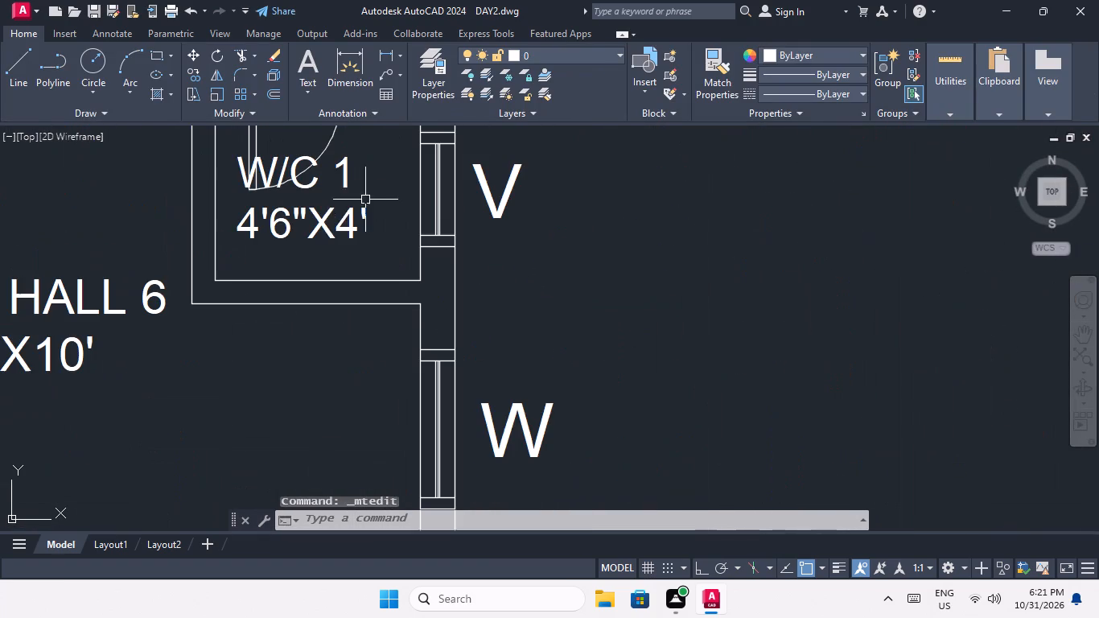
double_click(319, 220)
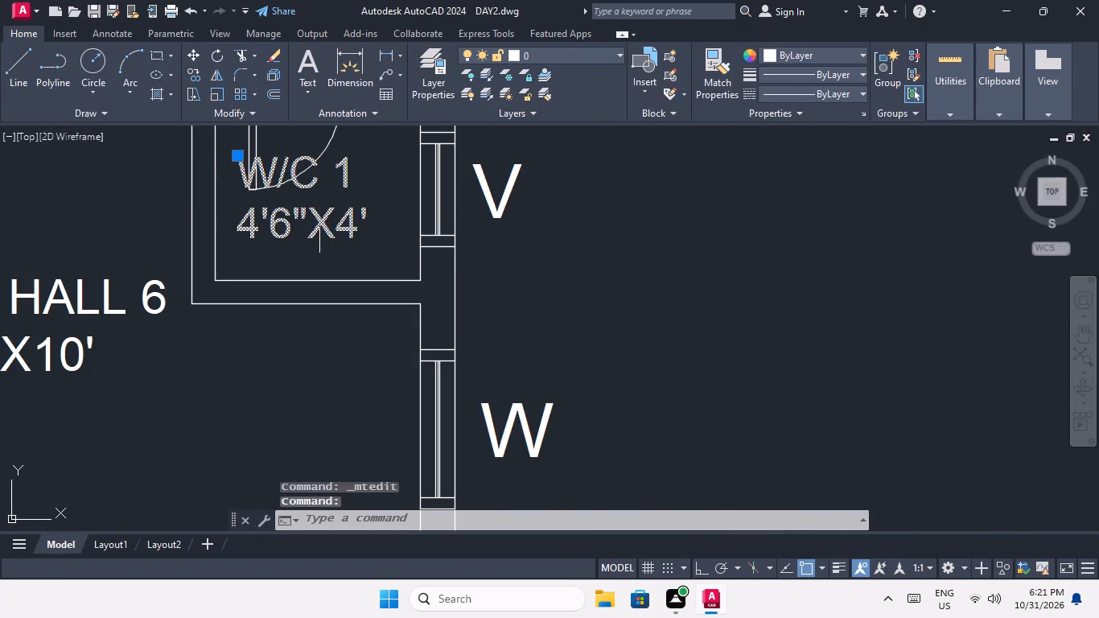
click(371, 171)
key(BackSpace)
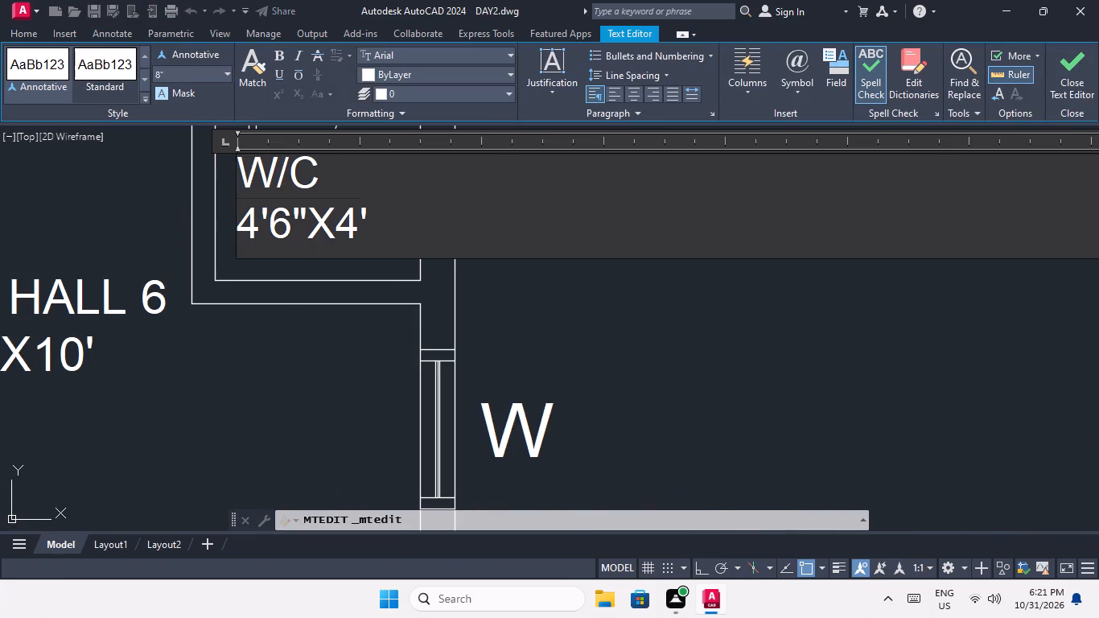
key(6)
click(305, 352)
Renumber the toilet label beside Living Hall 7 to W/C 7.
scroll(319, 308, down, 4)
middle_drag(307, 329, 380, 267)
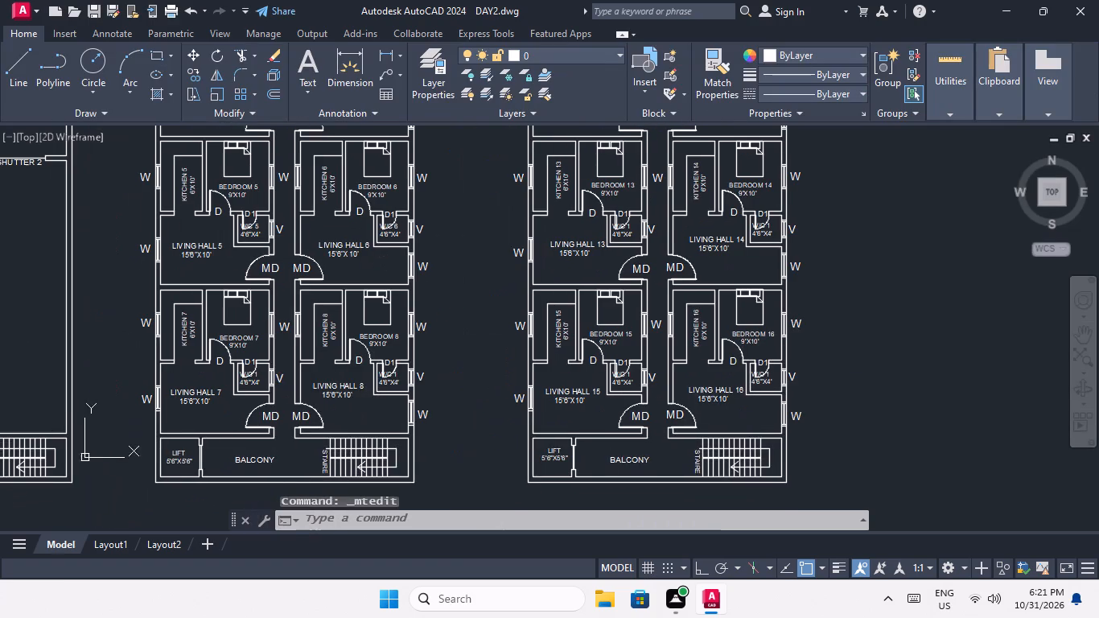
scroll(240, 333, up, 2)
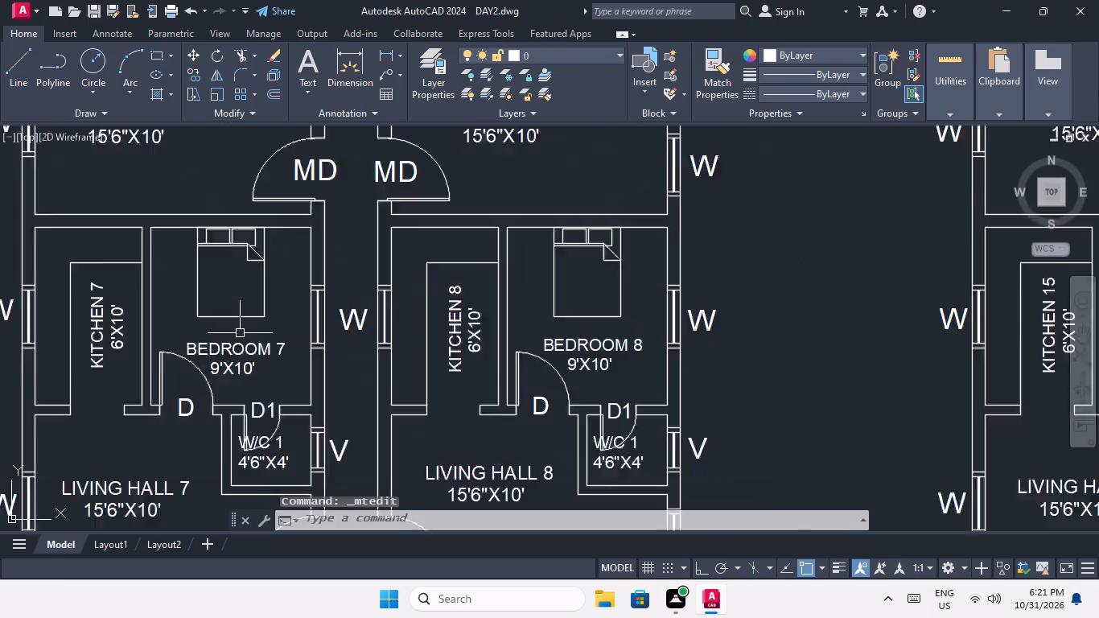
scroll(240, 333, up, 1)
middle_drag(249, 338, 235, 145)
scroll(271, 349, up, 2)
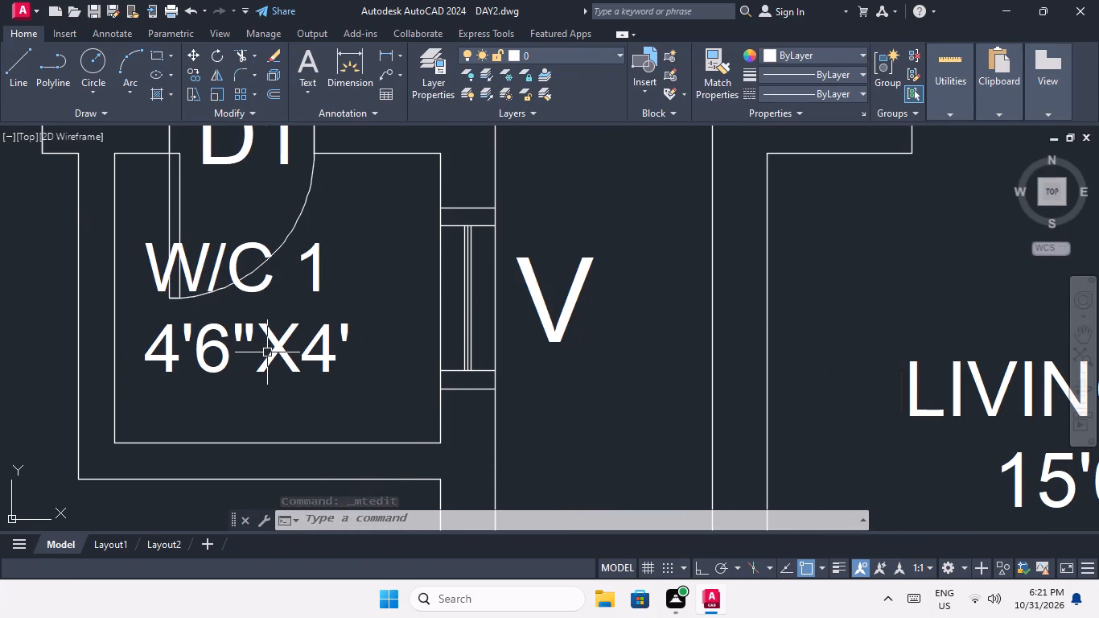
double_click(274, 352)
click(360, 263)
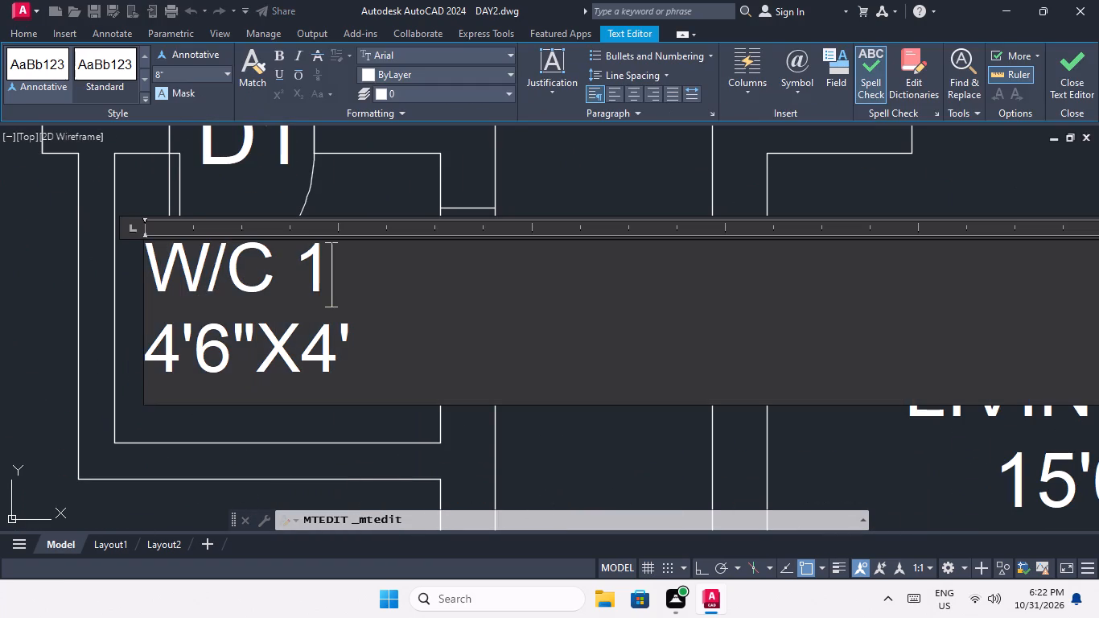
key(BackSpace)
key(7)
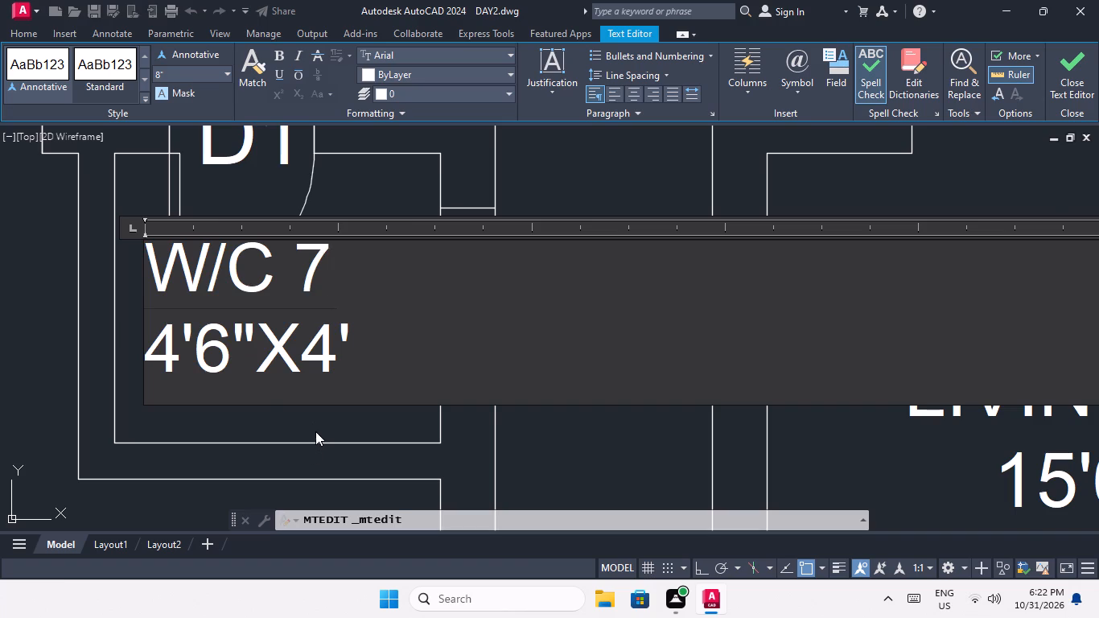
click(315, 431)
Renumber the toilet label beside Living Hall 8 to W/C 8.
scroll(331, 352, down, 3)
middle_drag(341, 351, 163, 328)
scroll(508, 323, up, 2)
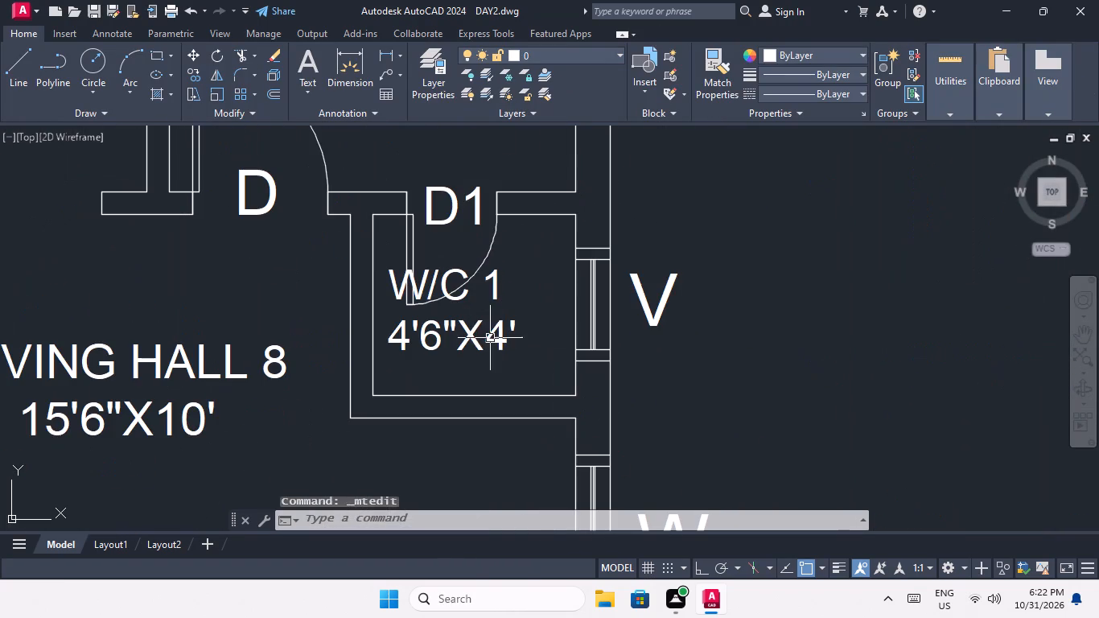
double_click(473, 339)
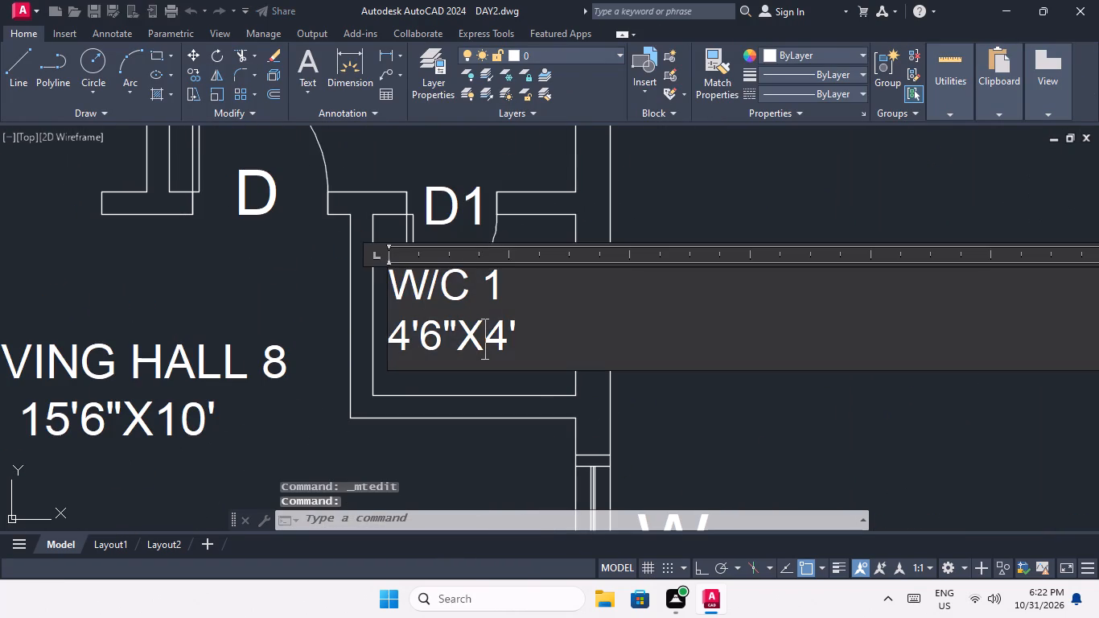
click(503, 278)
key(BackSpace)
key(8)
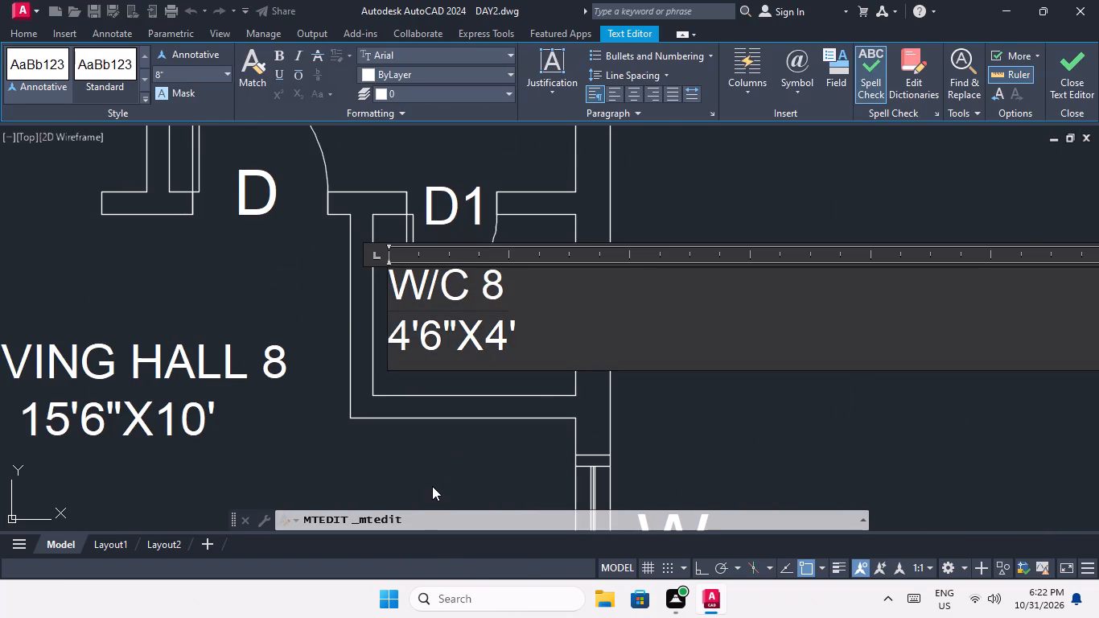
click(432, 473)
Renumber the toilet label beside Living Hall 9, on the adjacent floor plan, to W/C 9.
scroll(445, 420, down, 1)
middle_drag(445, 420, 526, 253)
scroll(523, 253, down, 3)
middle_drag(482, 298, 445, 332)
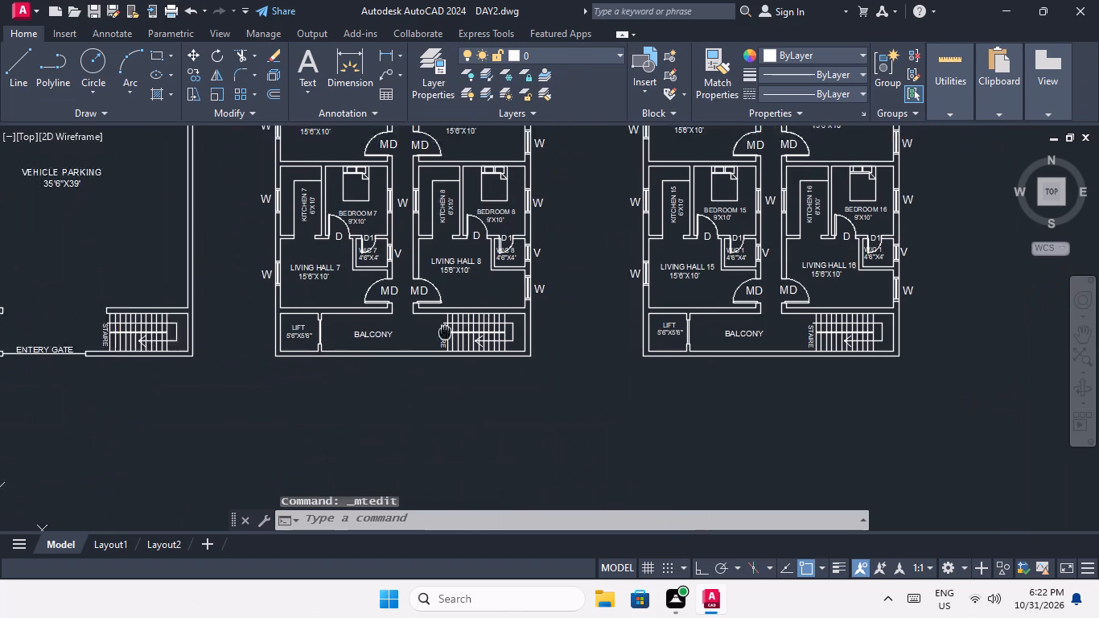
middle_drag(445, 332, 281, 480)
middle_drag(385, 296, 126, 475)
middle_drag(257, 264, 224, 429)
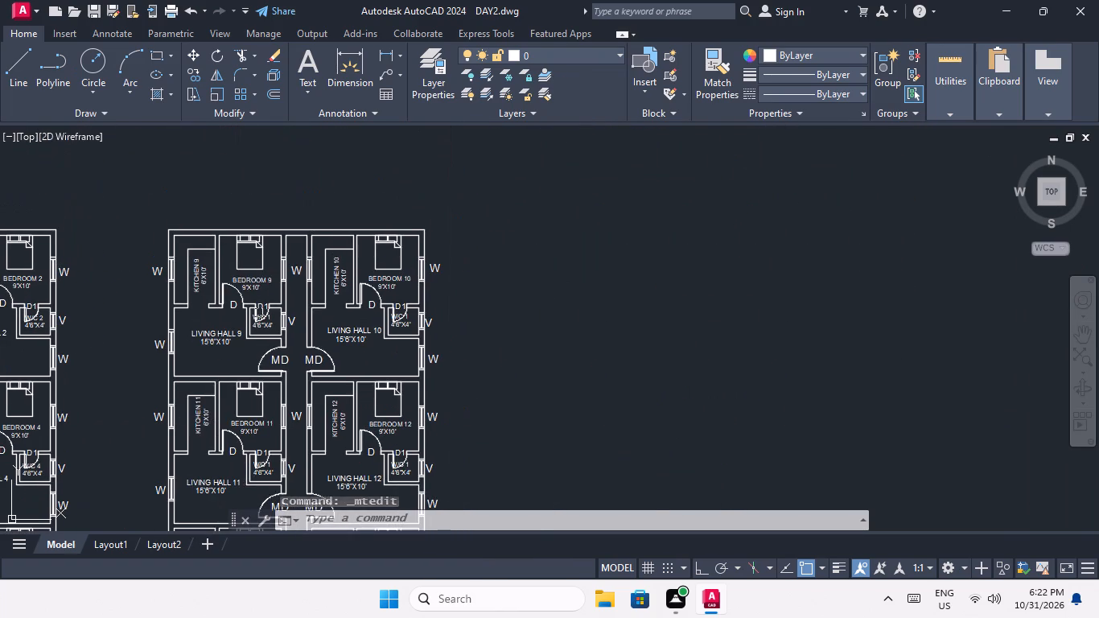
scroll(253, 361, up, 3)
double_click(306, 221)
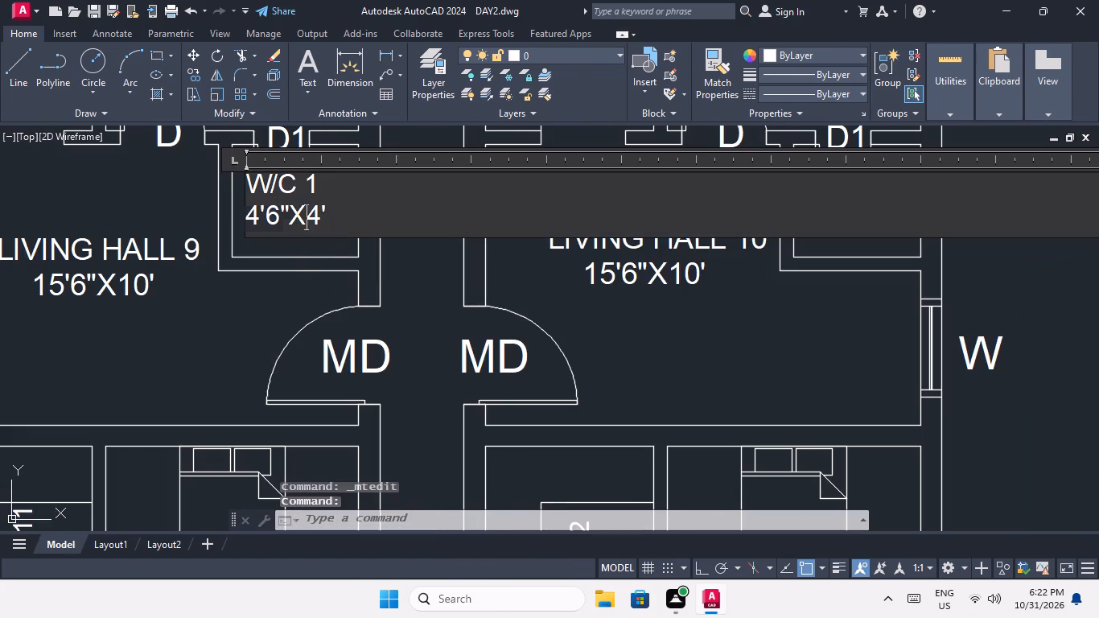
click(331, 187)
key(BackSpace)
key(9)
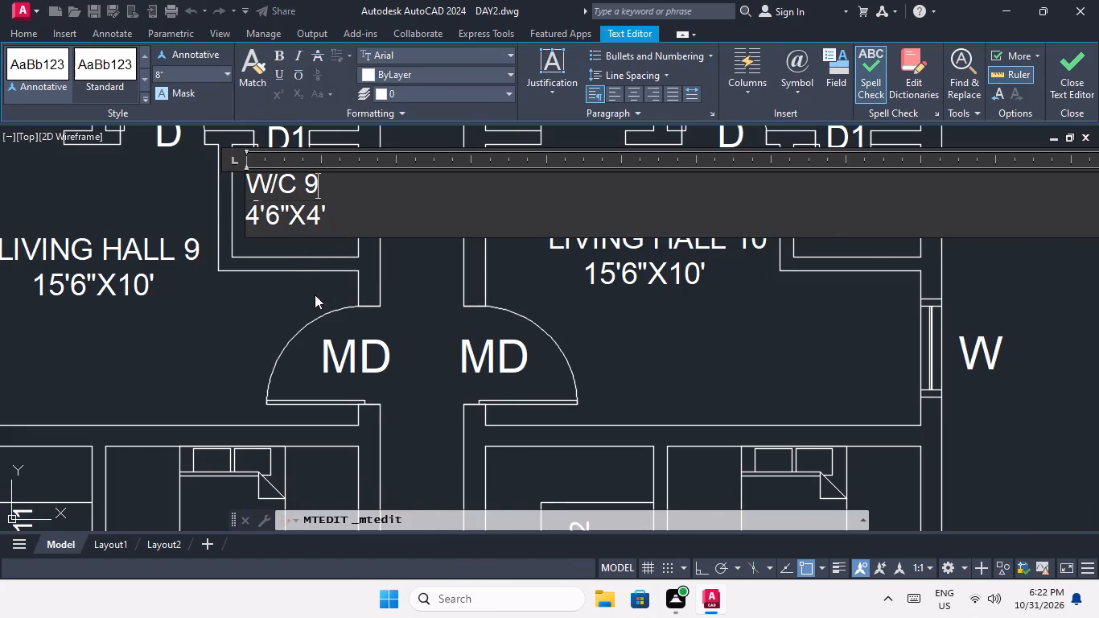
click(285, 309)
Renumber the toilet label beside Living Hall 10 to W/C 10.
middle_drag(577, 291, 256, 421)
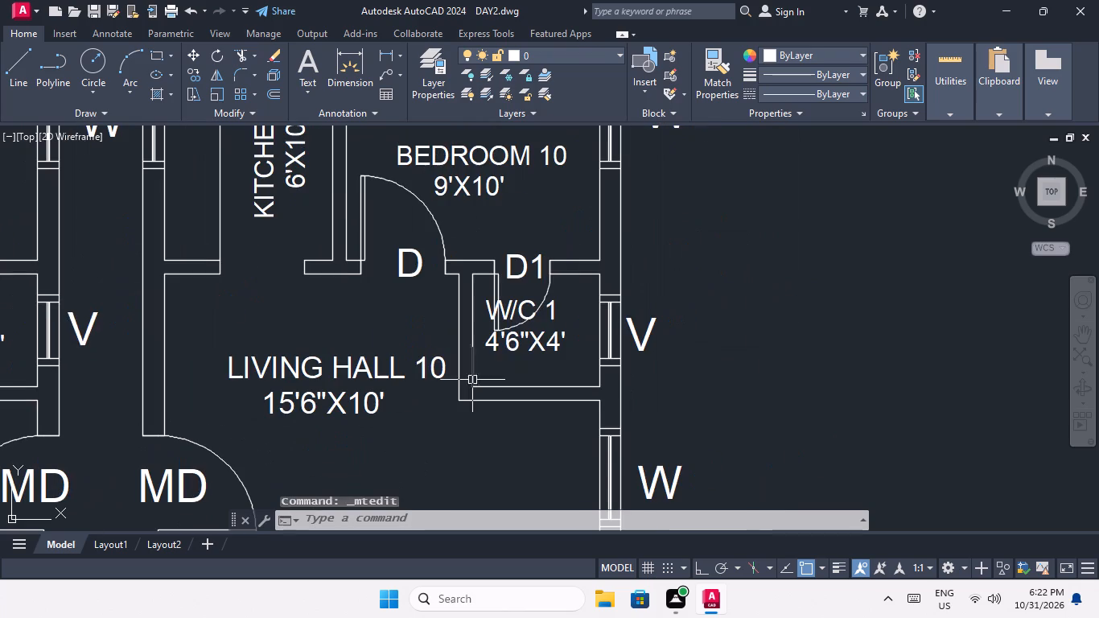
double_click(528, 344)
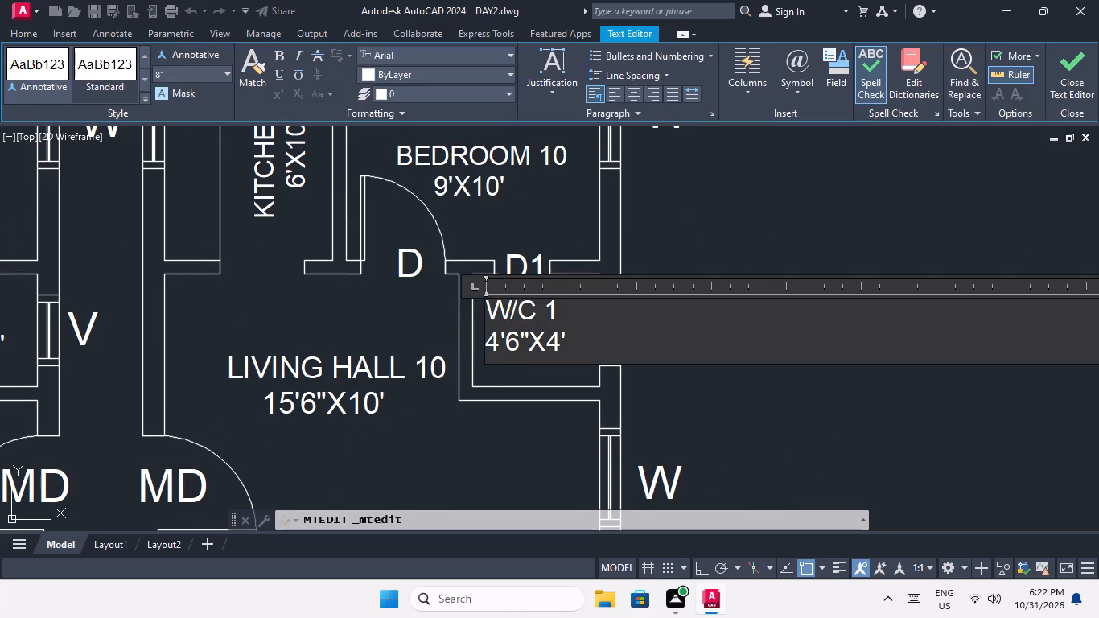
click(568, 317)
key(0)
click(499, 431)
Renumber the toilet label beside Living Hall 11 to W/C 11.
scroll(447, 300, down, 2)
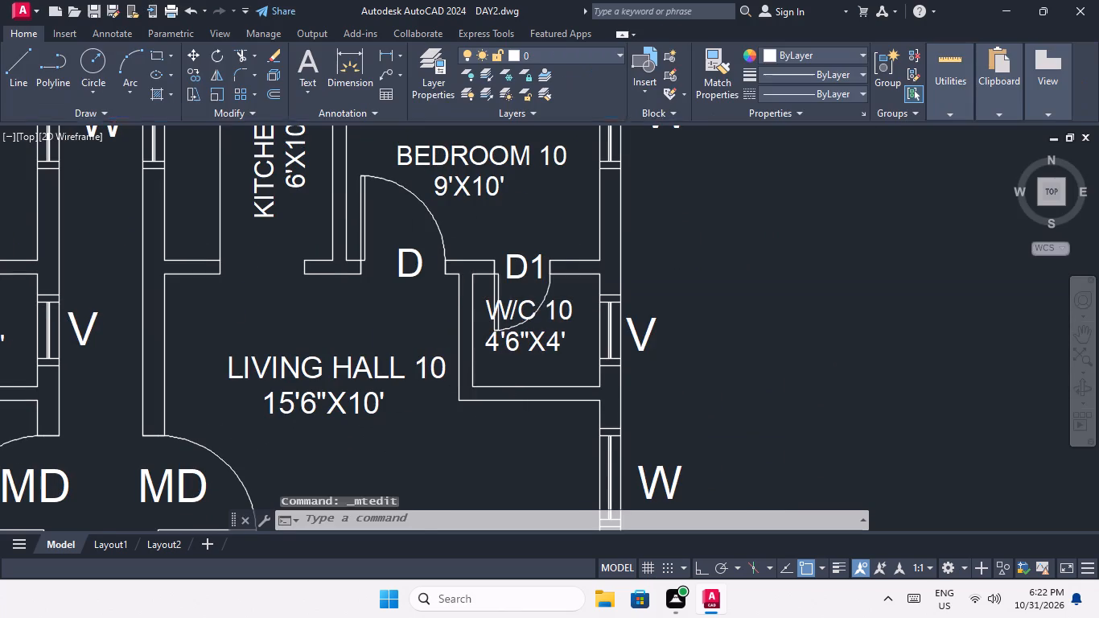
scroll(447, 300, down, 1)
middle_drag(447, 339, 467, 249)
scroll(337, 373, up, 3)
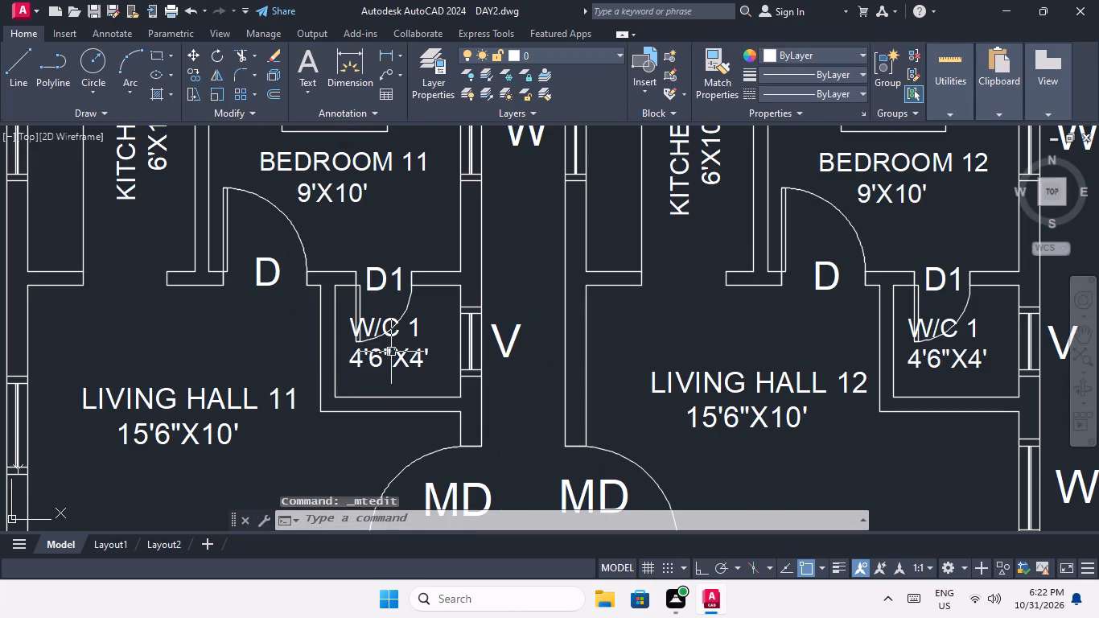
double_click(391, 356)
click(426, 331)
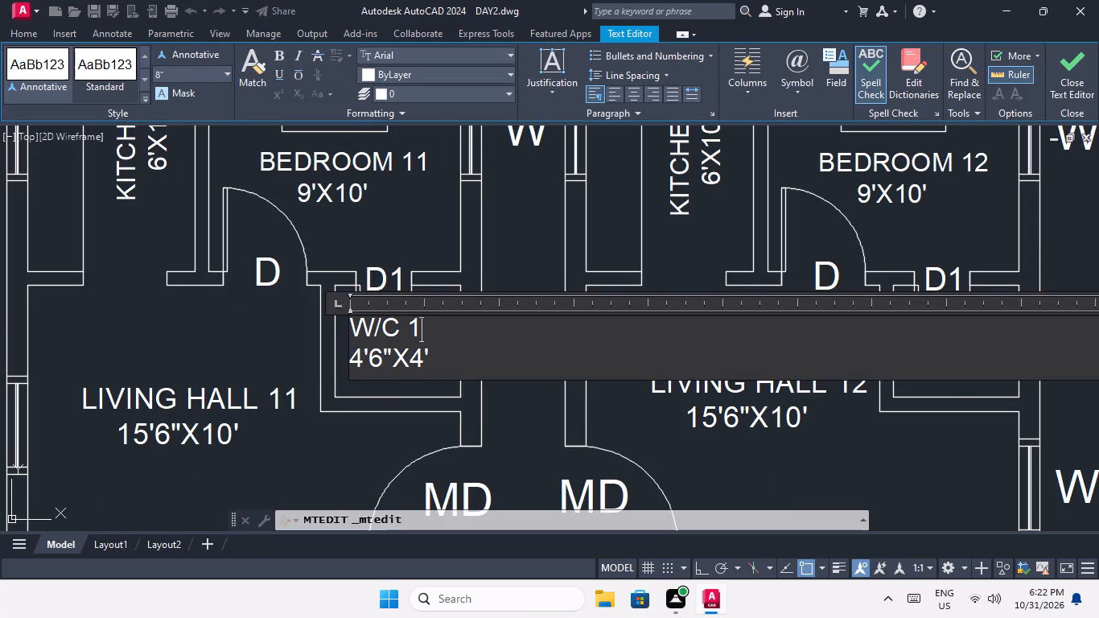
key(1)
click(511, 406)
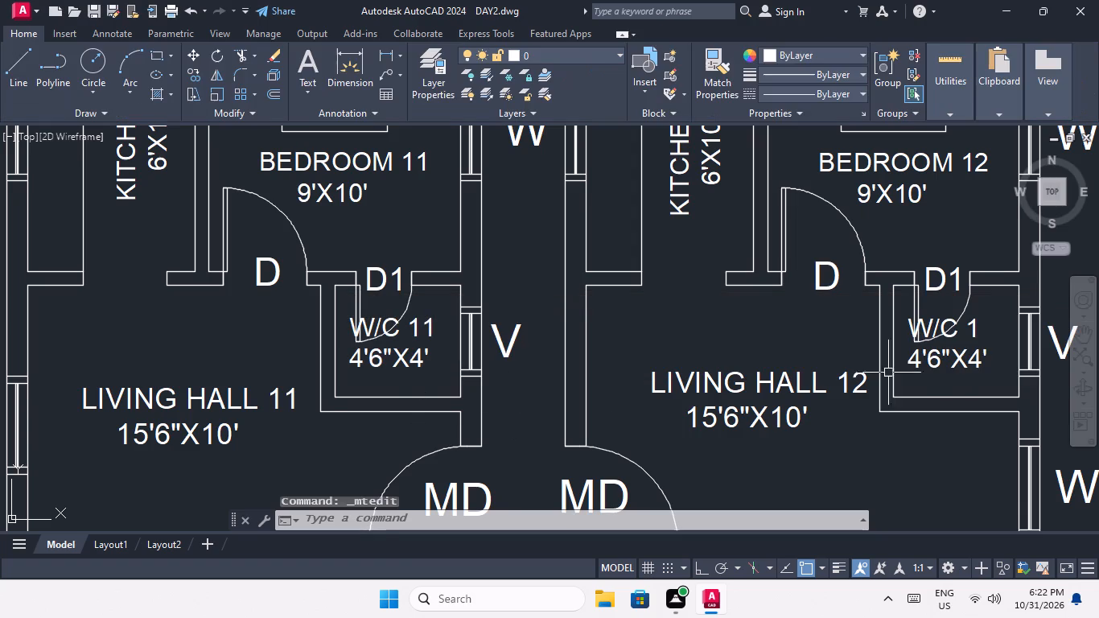
Renumber the toilet label beside Living Hall 12 to W/C 12.
double_click(970, 354)
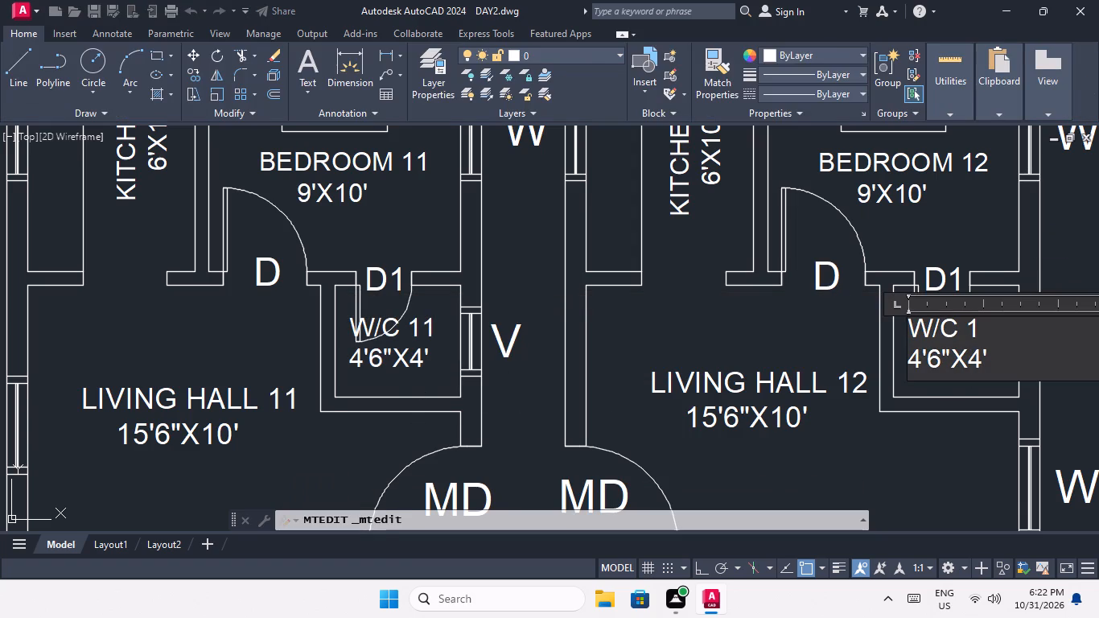
click(982, 340)
key(2)
click(765, 480)
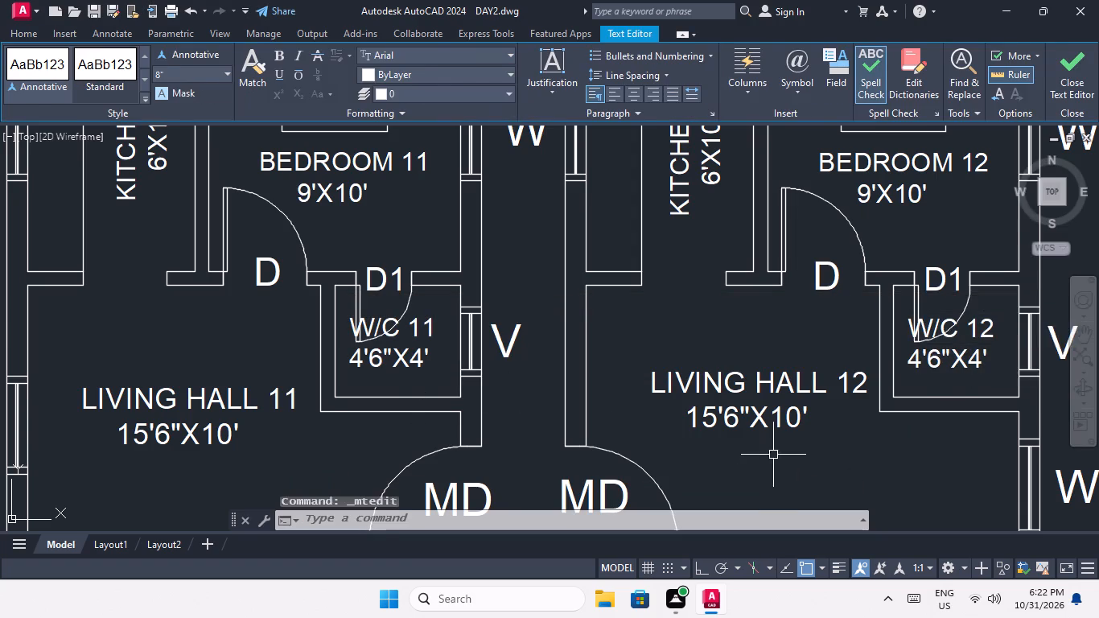
Renumber the toilet label beside Living Hall 13 to W/C 13.
middle_drag(774, 444, 698, 262)
scroll(694, 255, down, 3)
scroll(590, 348, up, 3)
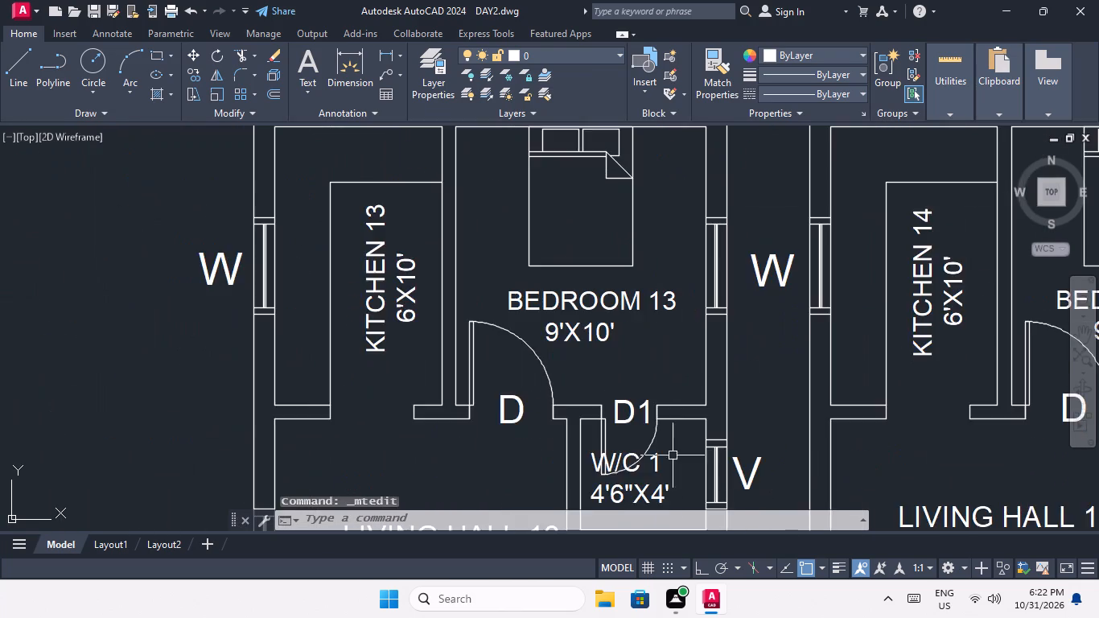
middle_drag(669, 439, 507, 204)
double_click(493, 259)
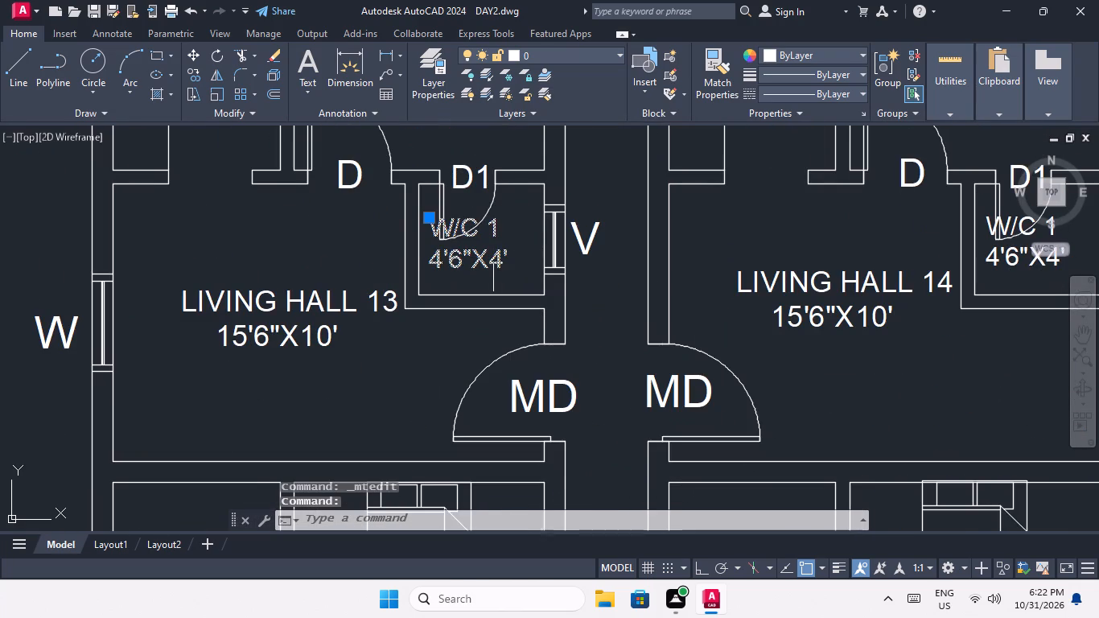
click(503, 230)
key(3)
click(421, 374)
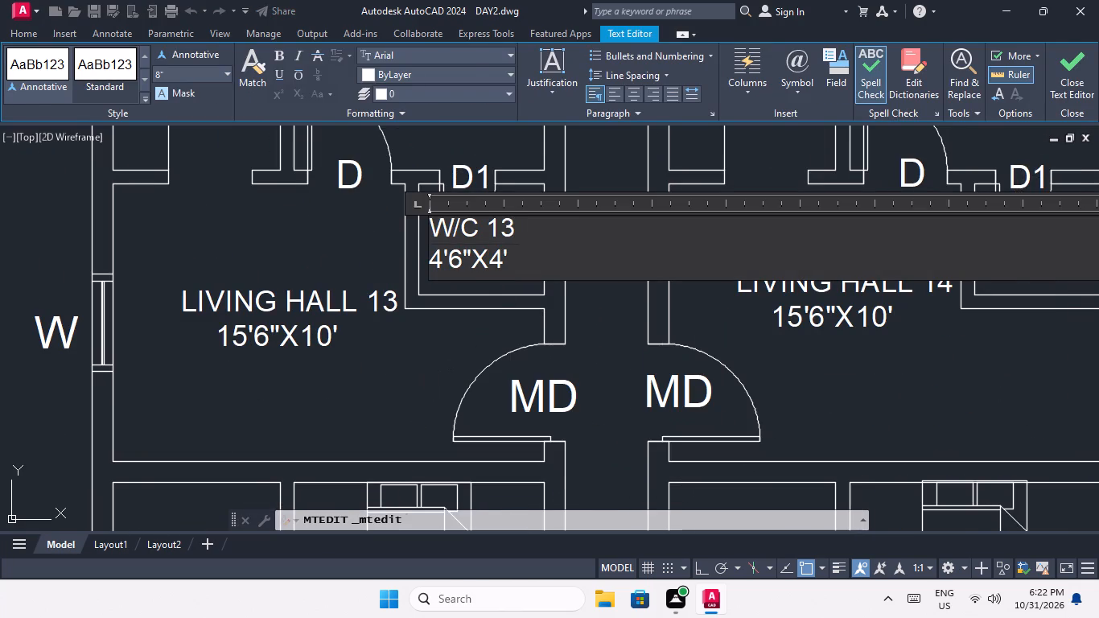
Renumber the toilet label beside Living Hall 14 to W/C 14.
middle_drag(597, 317, 185, 317)
double_click(617, 257)
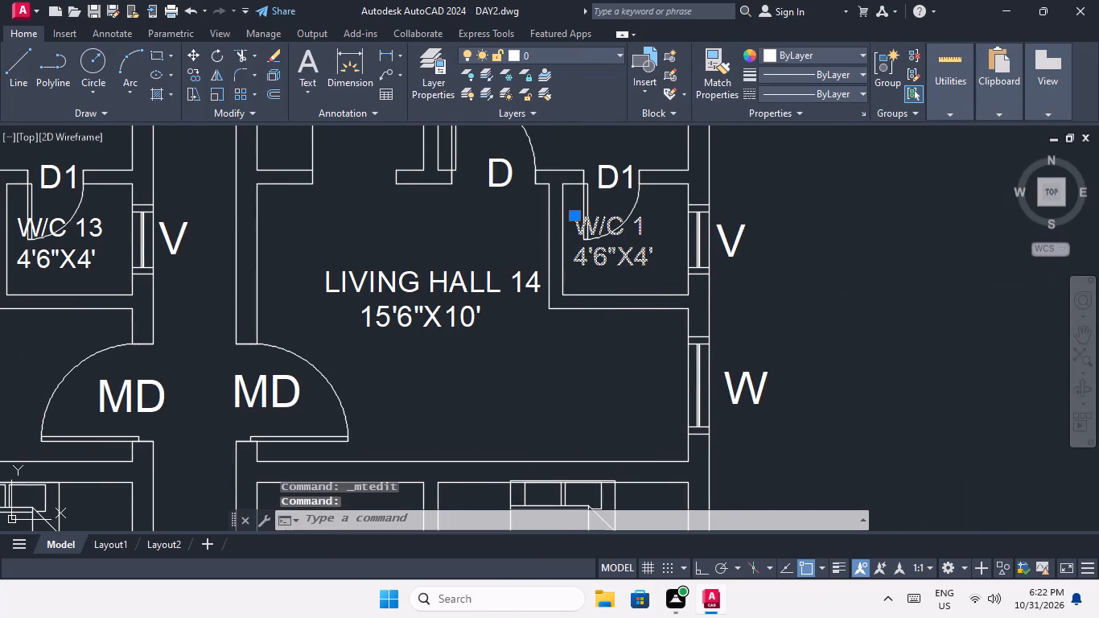
click(658, 232)
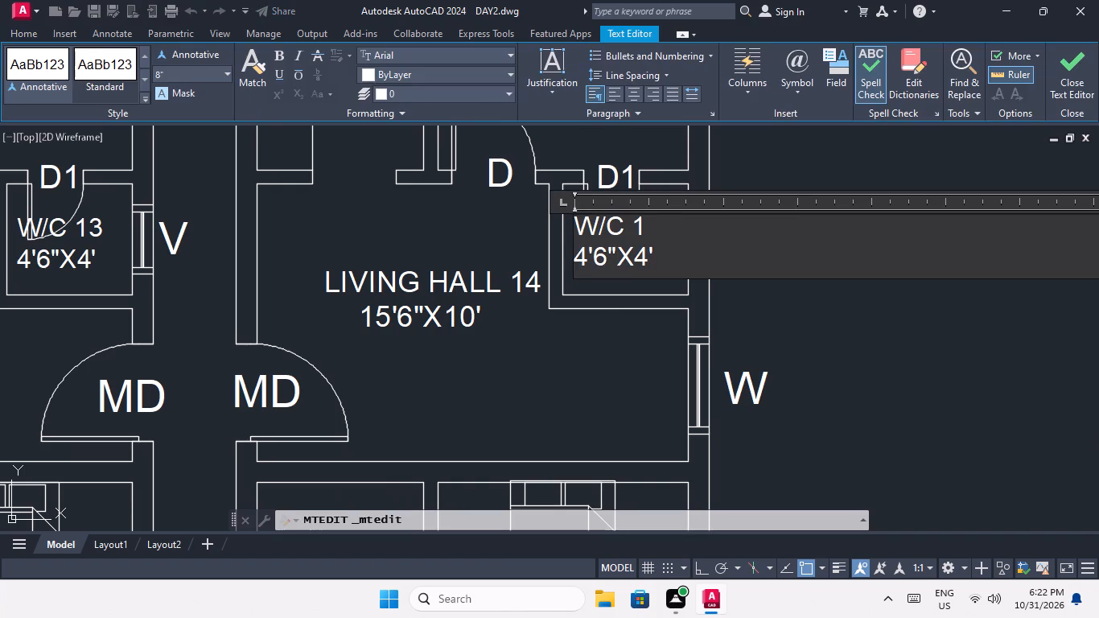
key(4)
click(588, 385)
Renumber the toilet label beside Living Hall 15 to W/C 15.
scroll(577, 338, down, 2)
middle_drag(574, 338, 605, 191)
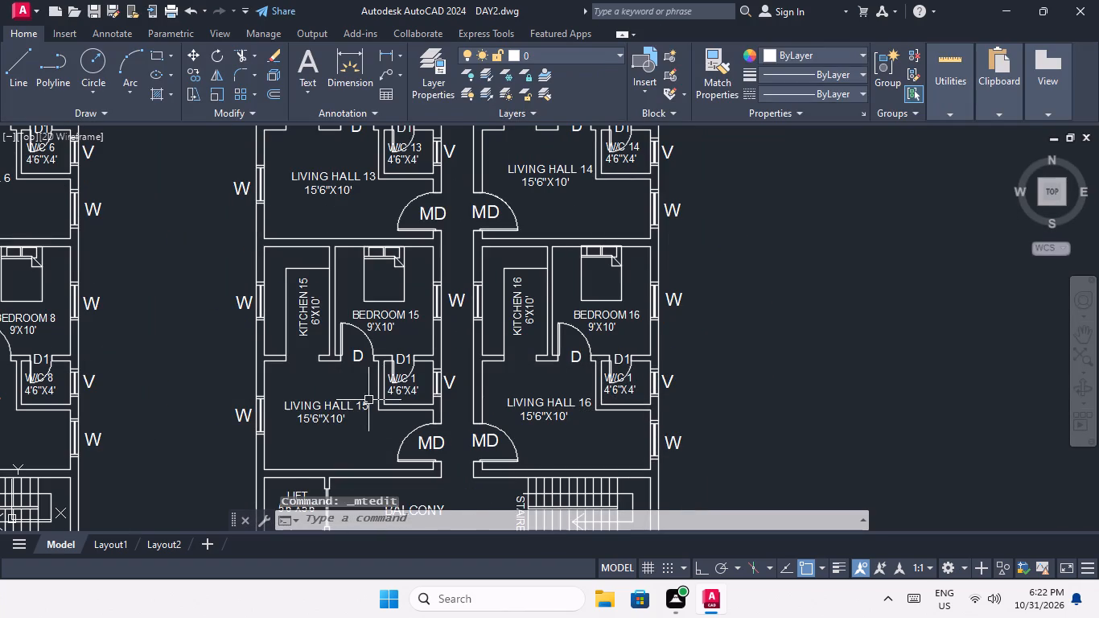
double_click(407, 396)
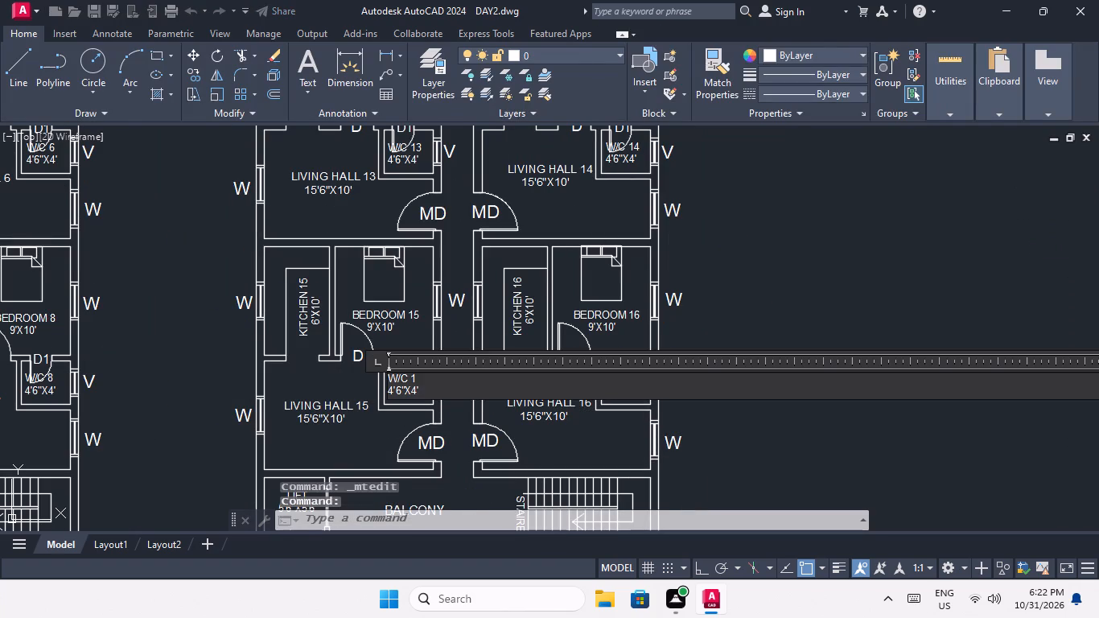
click(423, 381)
key(5)
click(391, 421)
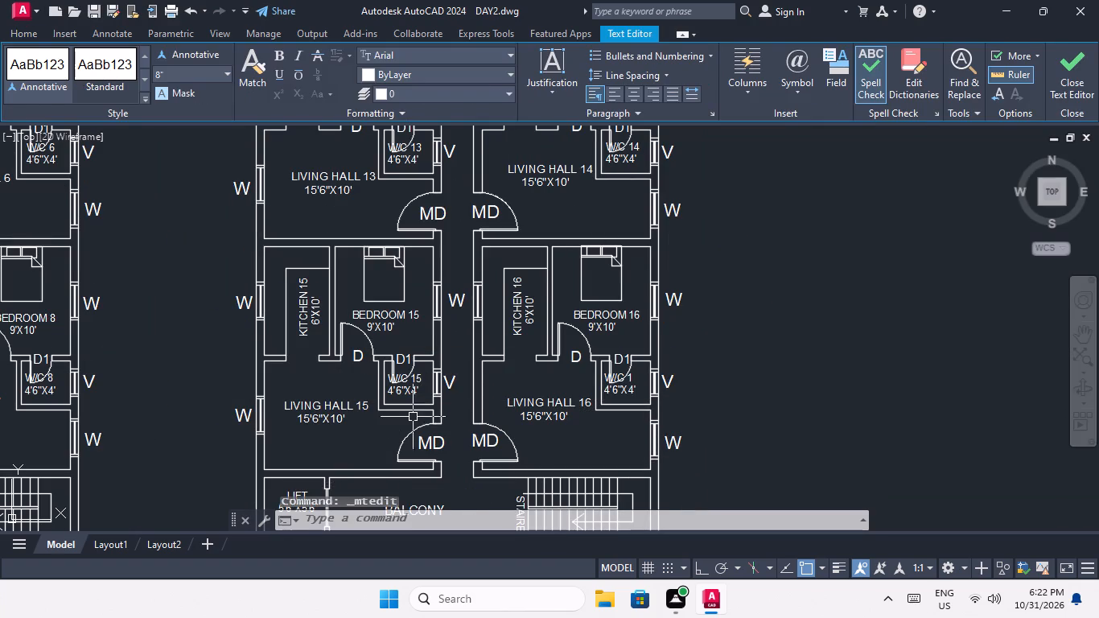
Renumber the toilet label beside Living Hall 16 to W/C 16.
double_click(617, 392)
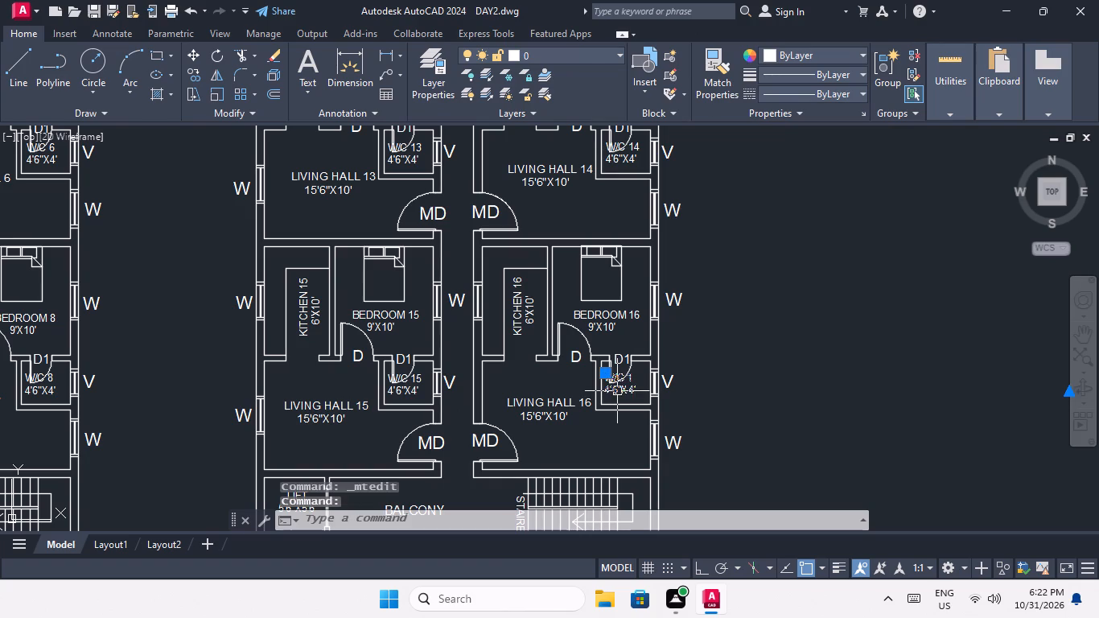
click(633, 379)
key(6)
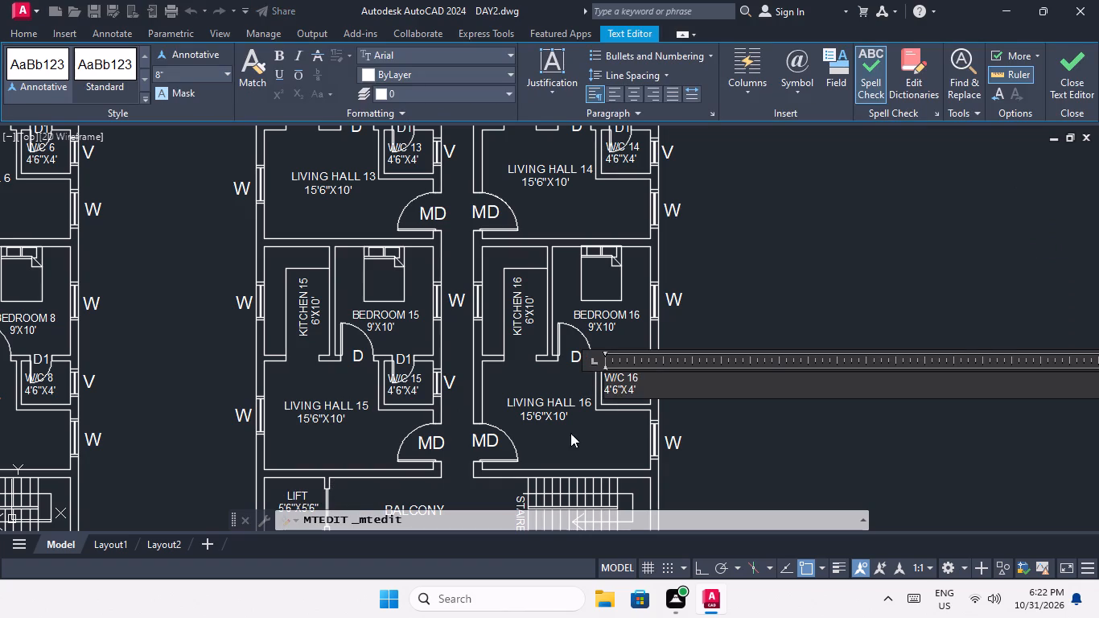
click(555, 443)
Renumber the toilet label beside Living Hall 17, on the next floor plan in the row below, to W/C 17.
middle_drag(555, 441, 556, 287)
middle_click(491, 350)
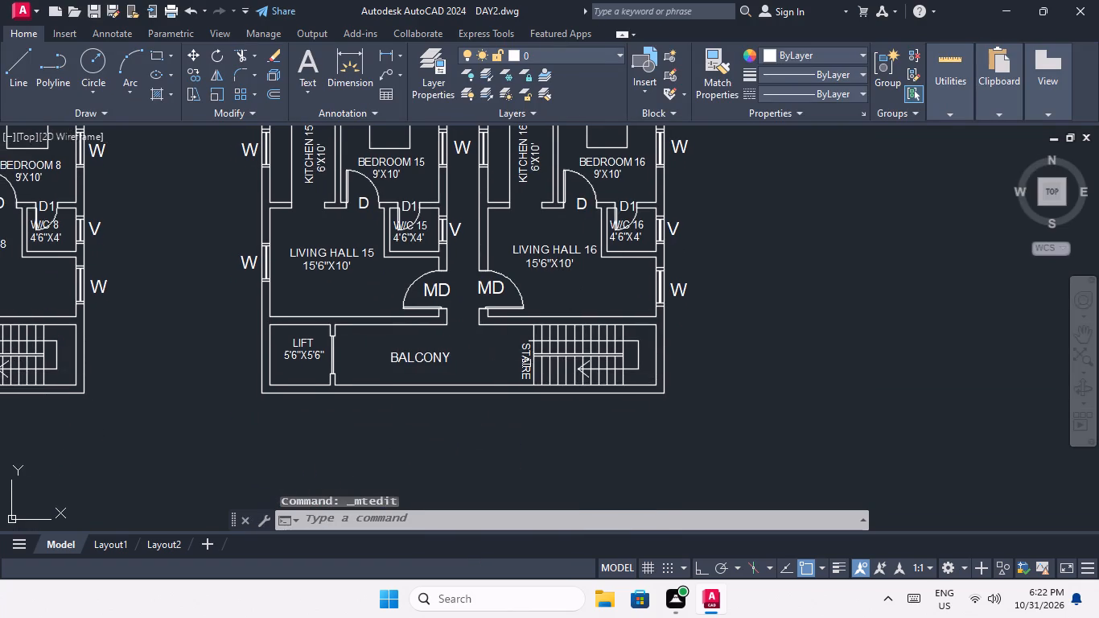
scroll(526, 353, down, 2)
middle_drag(491, 407, 566, 164)
middle_drag(517, 249, 632, 221)
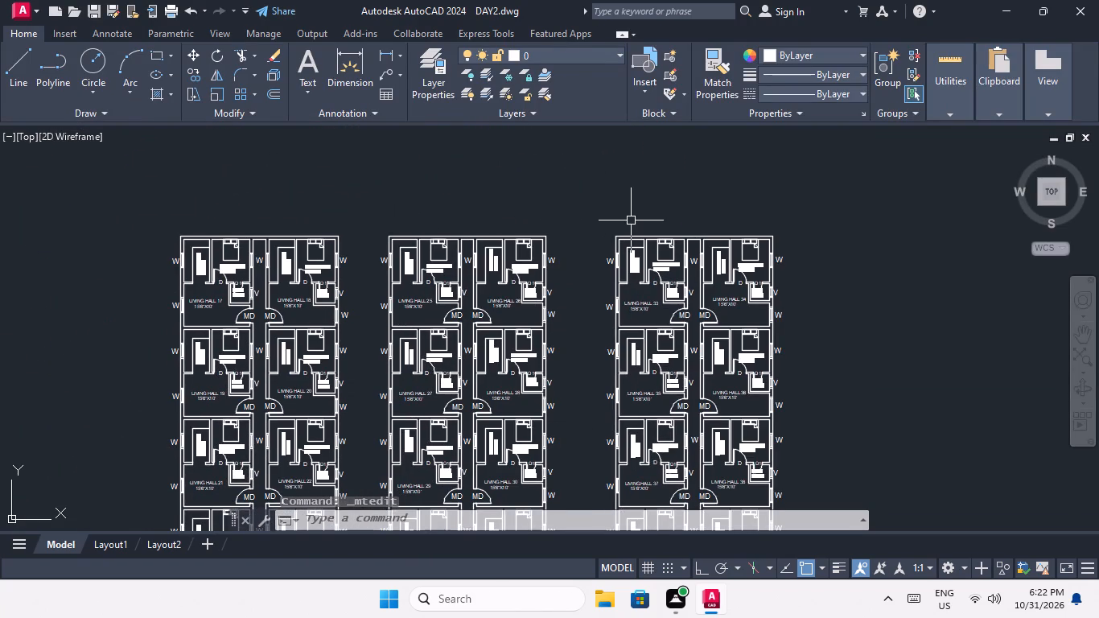
scroll(224, 301, up, 3)
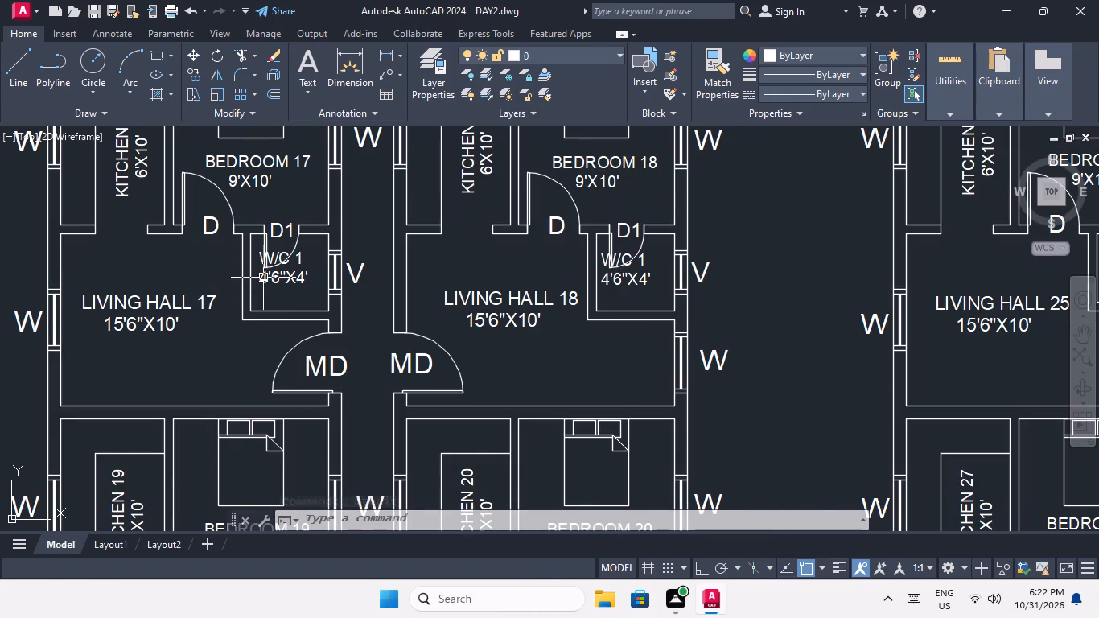
scroll(279, 278, up, 2)
double_click(272, 279)
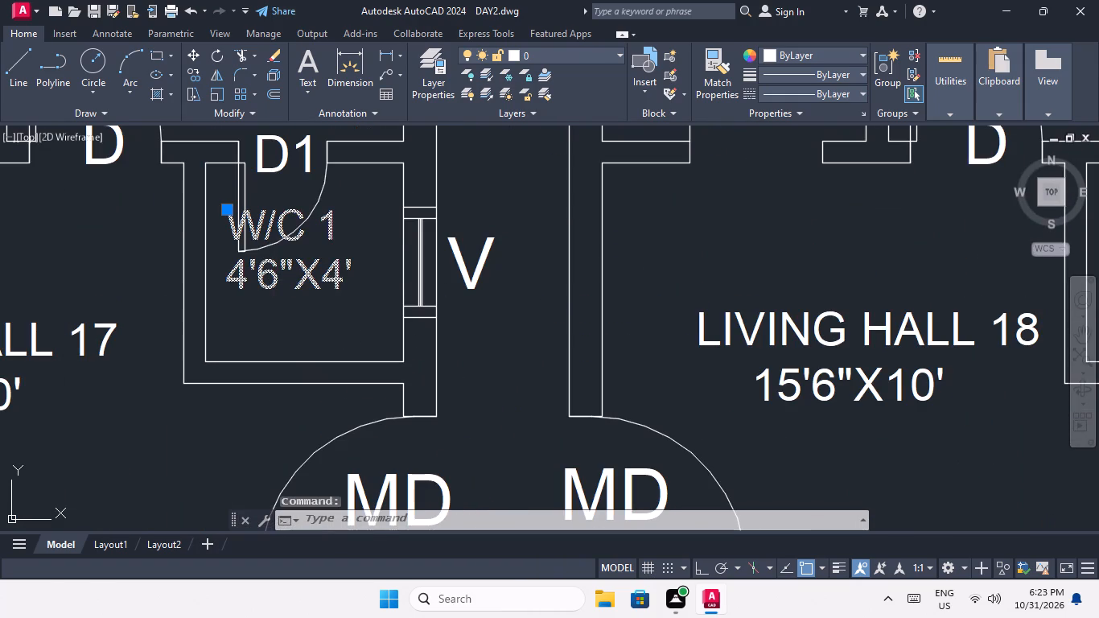
click(352, 228)
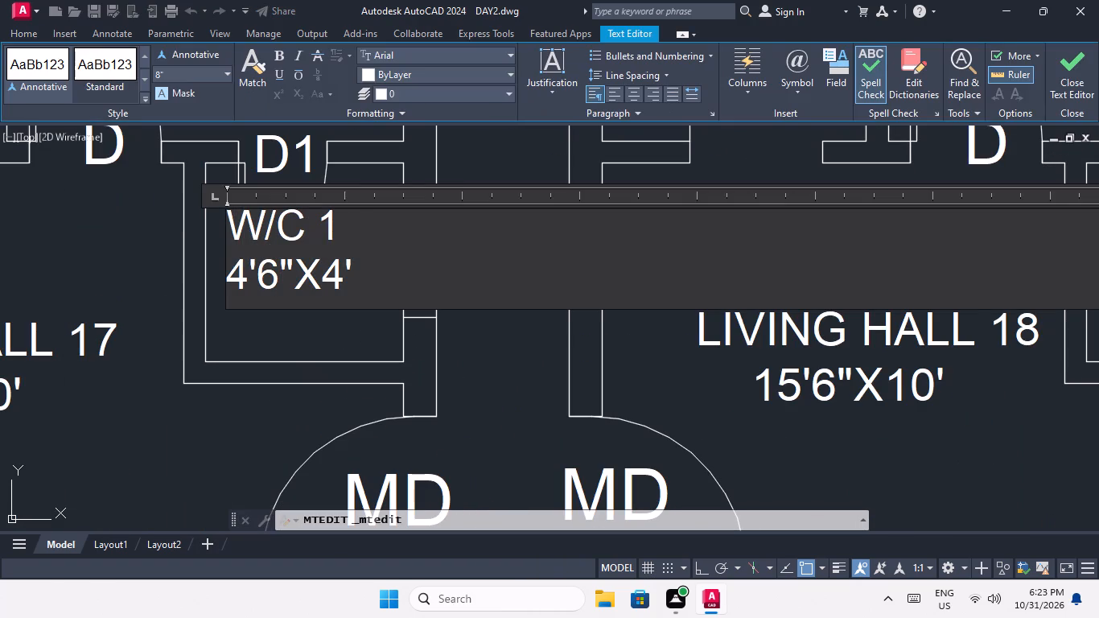
key(7)
click(311, 348)
Renumber the toilet label beside Living Hall 18 to W/C 18.
scroll(319, 312, down, 2)
middle_drag(319, 311, 92, 312)
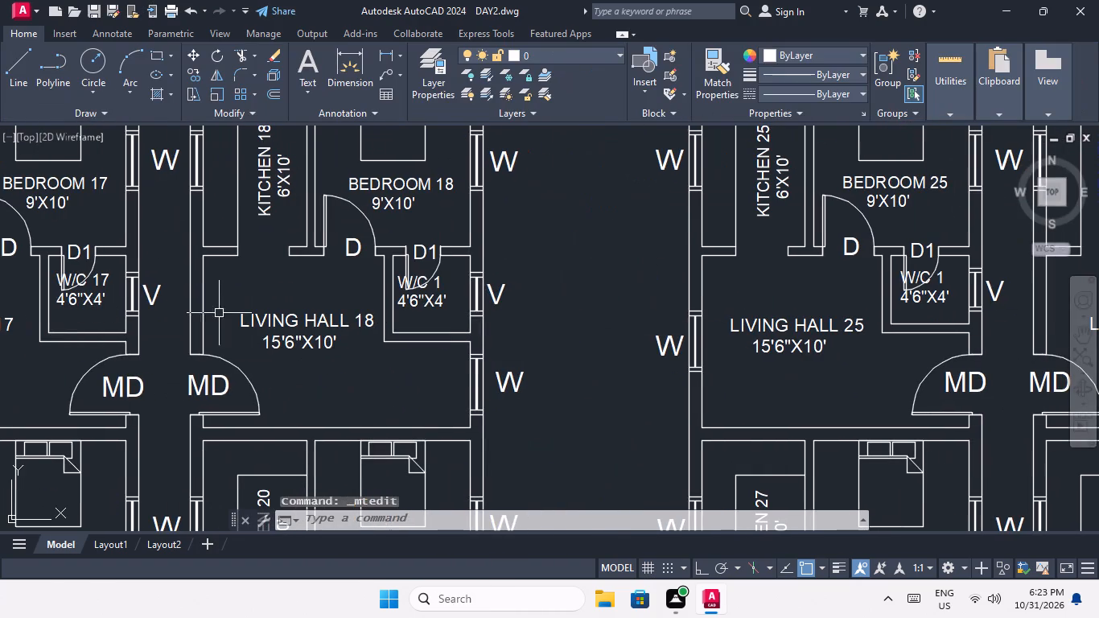
double_click(422, 298)
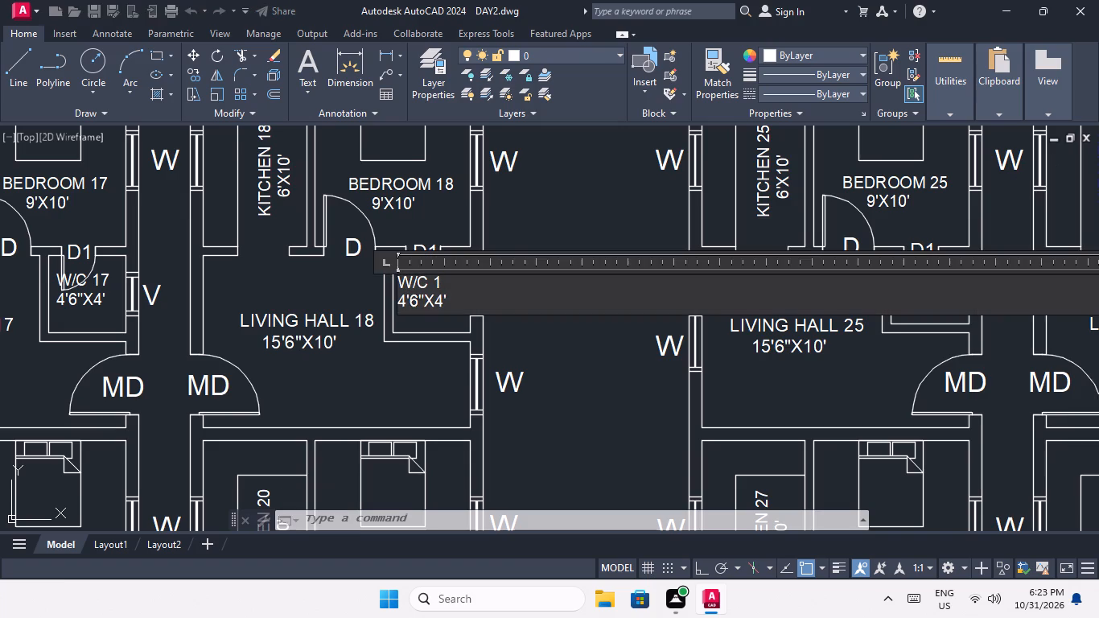
click(449, 283)
key(8)
click(410, 360)
Renumber the toilet label beside Living Hall 19 to W/C 19.
scroll(418, 322, down, 2)
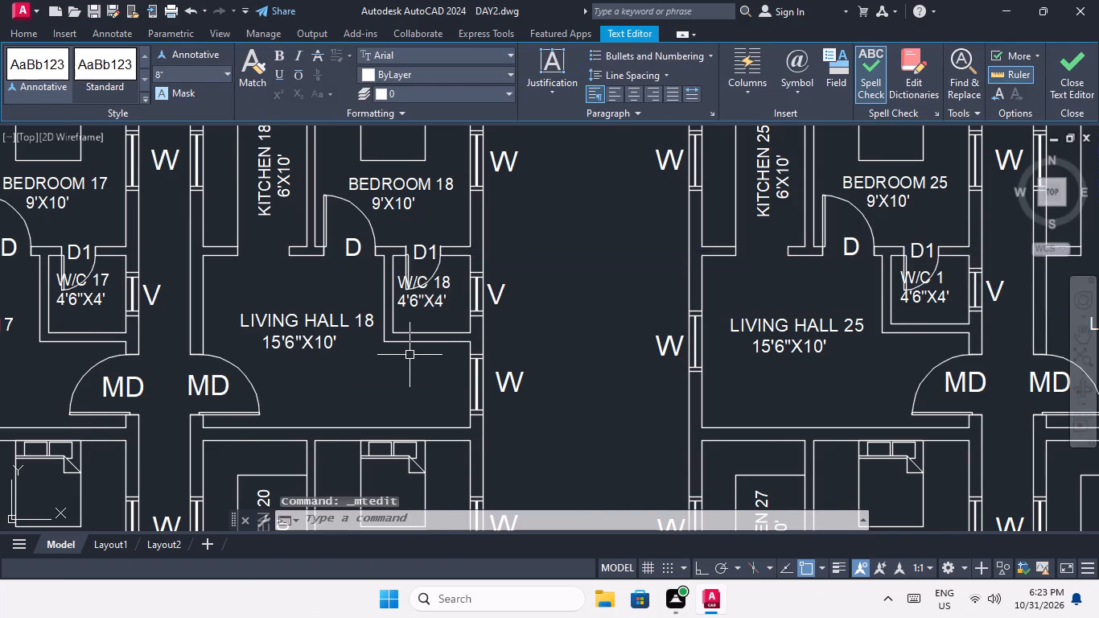
middle_drag(408, 342, 435, 248)
double_click(237, 445)
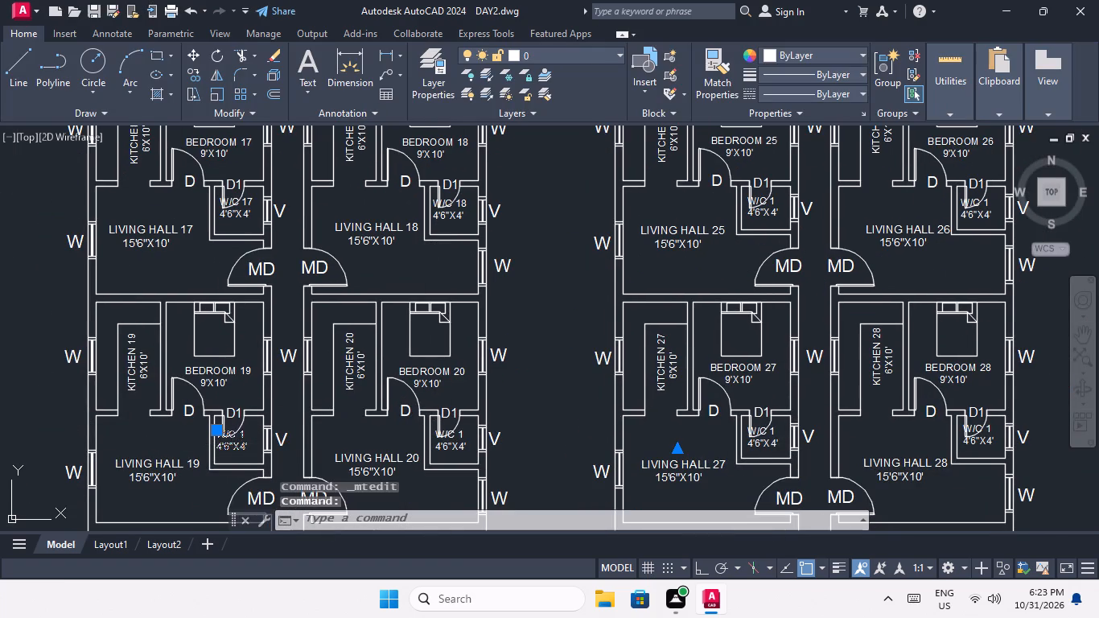
click(245, 435)
key(9)
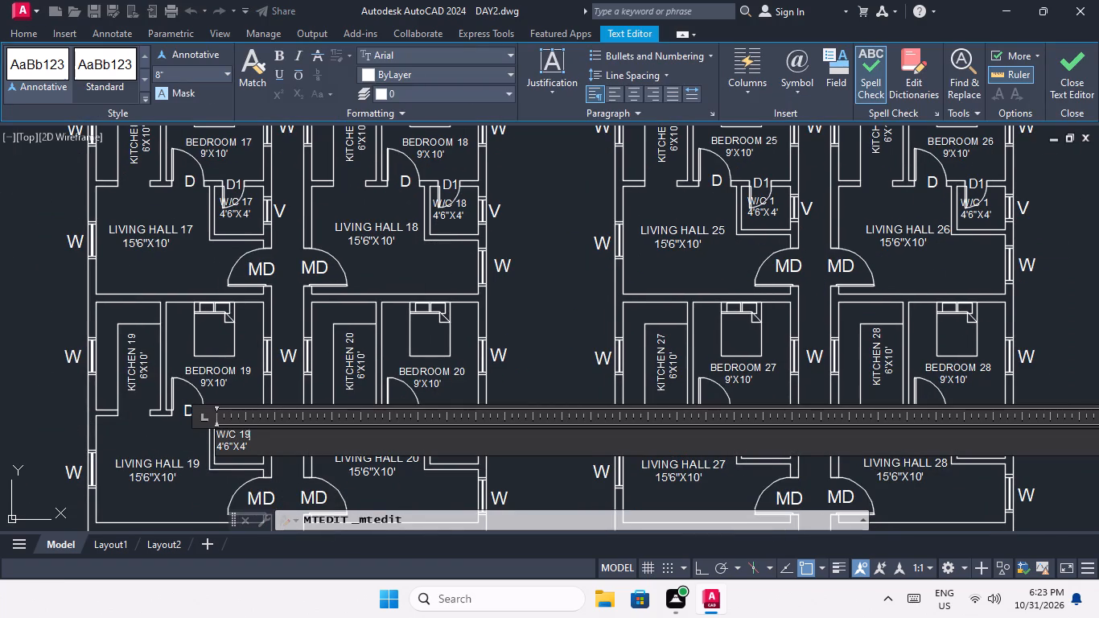
click(208, 472)
Renumber the toilet label beside Living Hall 20 to W/C 20.
double_click(456, 444)
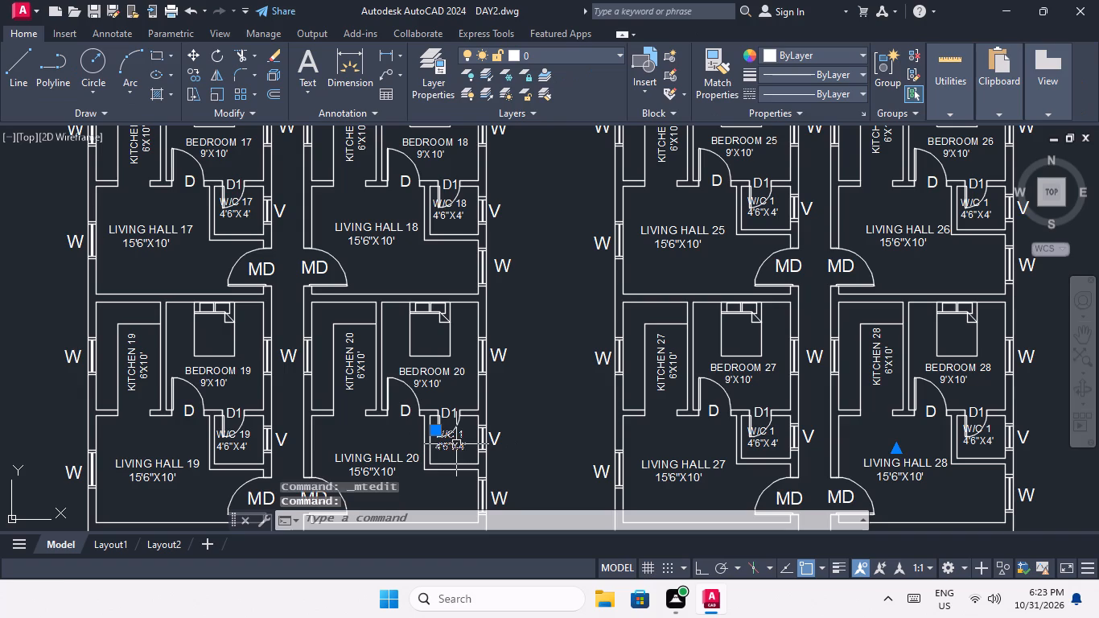
scroll(464, 438, up, 2)
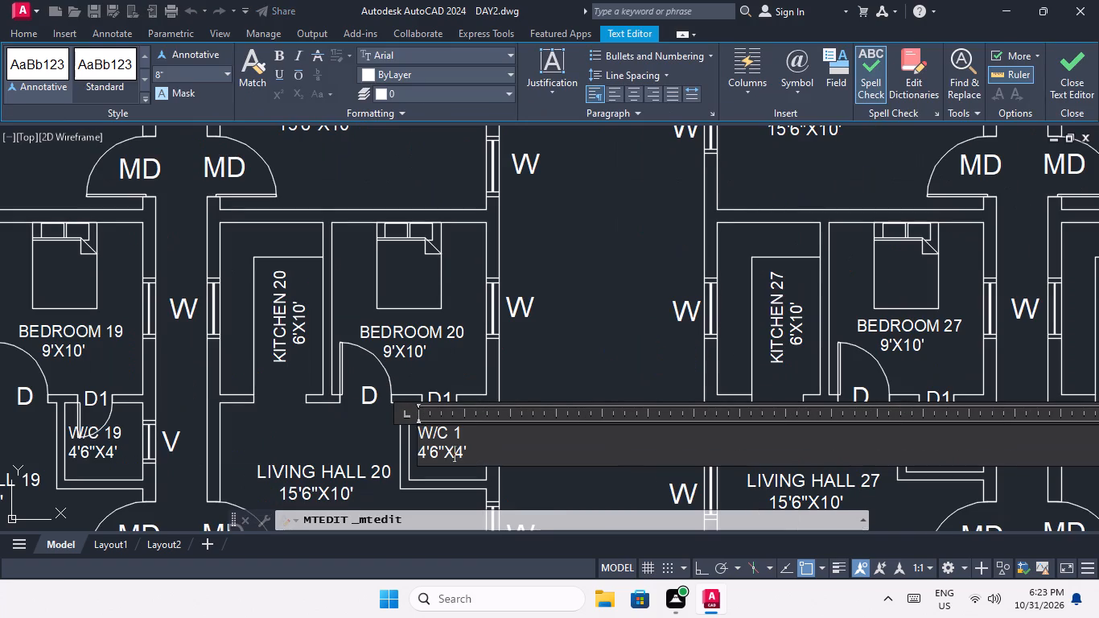
click(460, 429)
key(BackSpace)
key(2)
key(0)
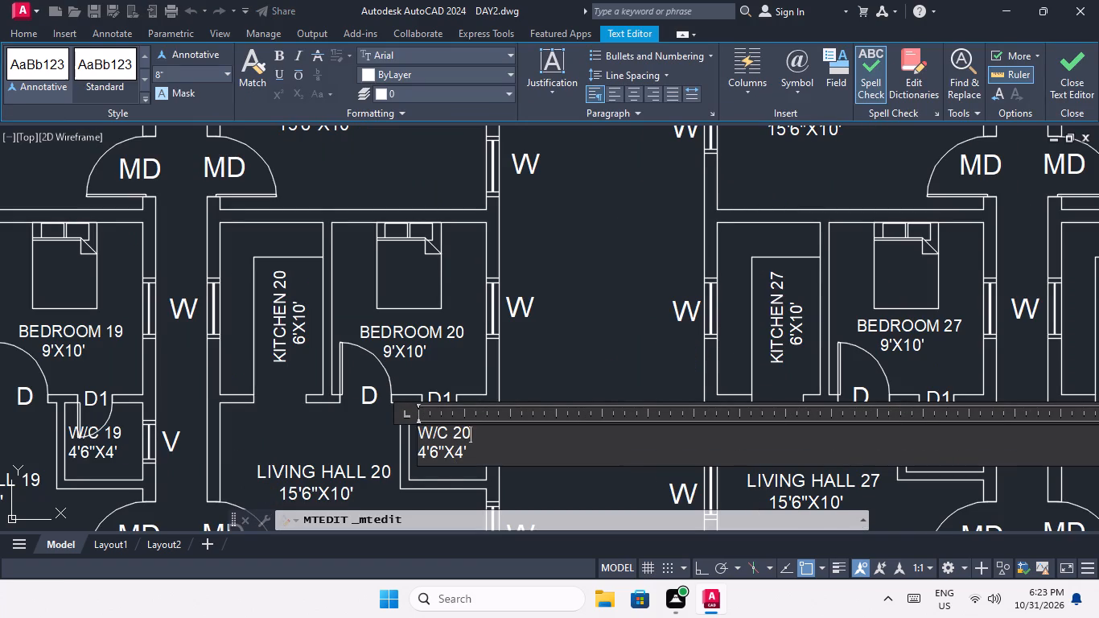
click(361, 432)
Renumber the toilet label beside Living Hall 21 to W/C 21.
middle_drag(362, 431, 401, 296)
scroll(401, 292, down, 1)
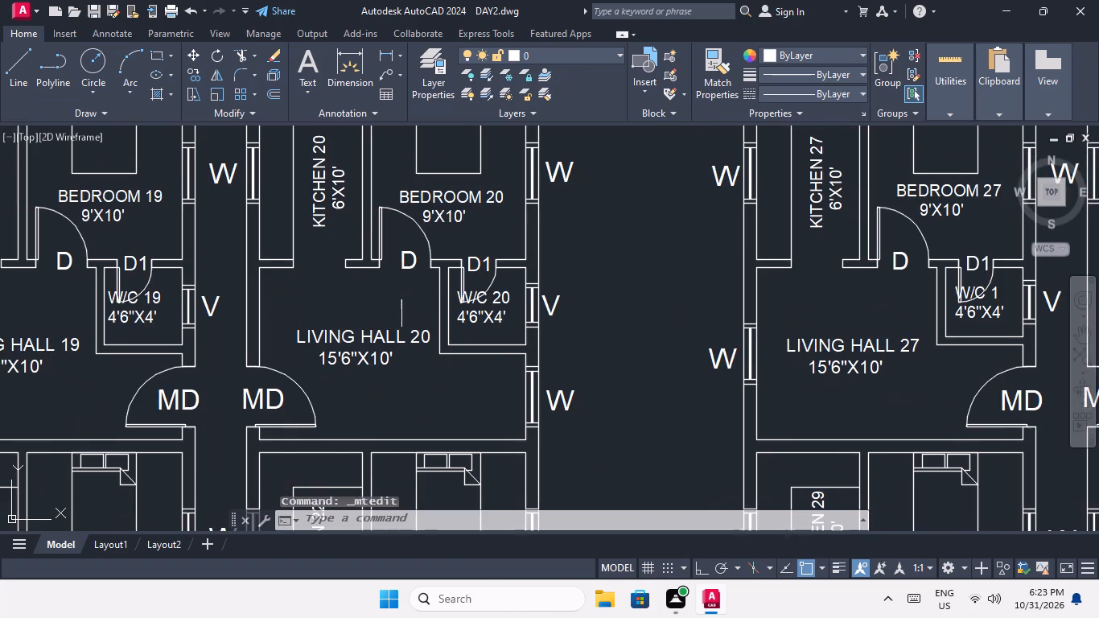
scroll(372, 366, down, 1)
middle_drag(372, 366, 393, 260)
scroll(315, 368, up, 3)
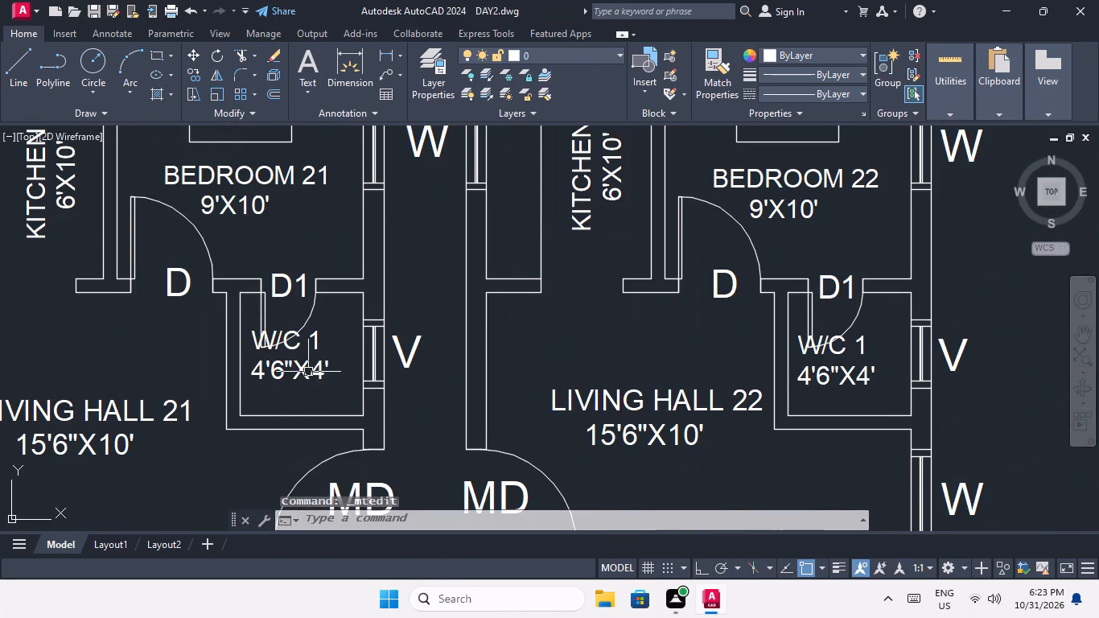
double_click(308, 372)
click(325, 344)
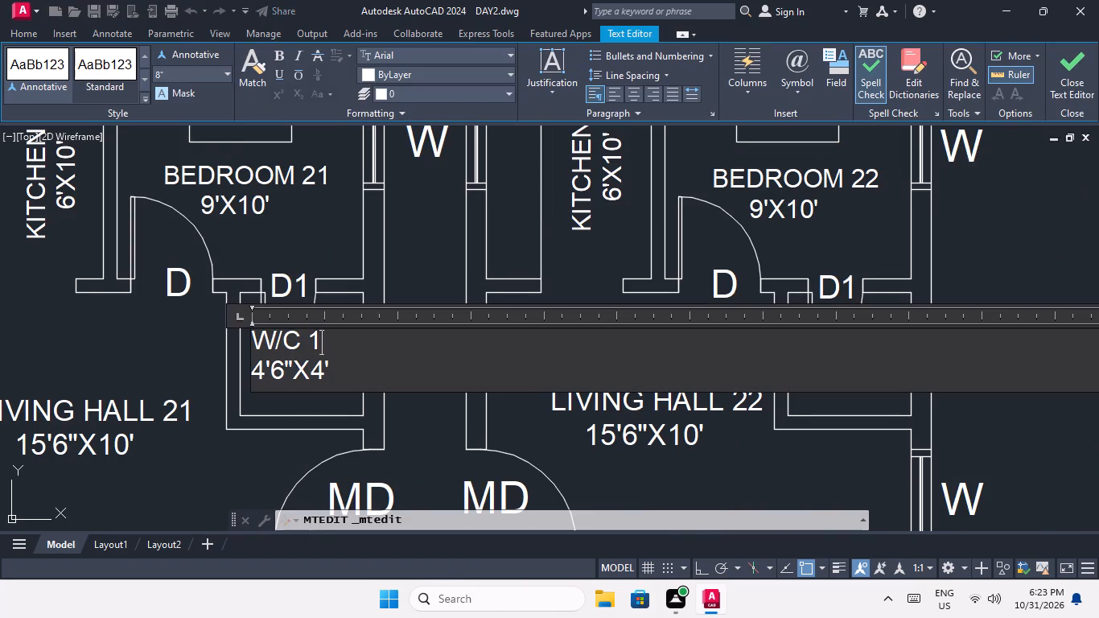
key(Left)
key(2)
click(264, 421)
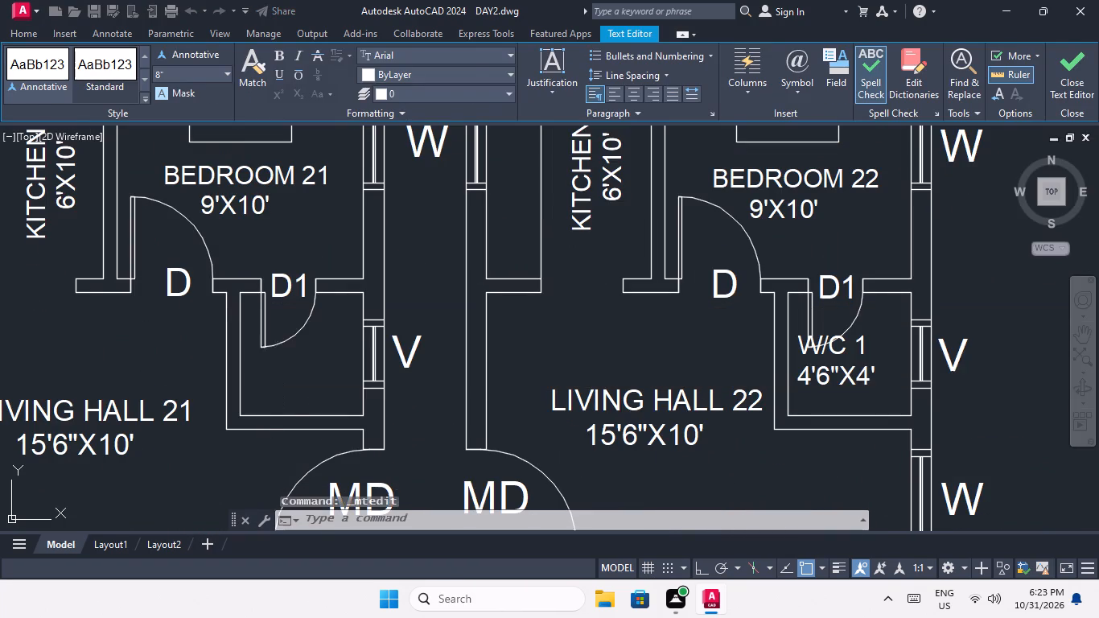
Renumber the toilet label beside Living Hall 22 to W/C 22.
double_click(836, 373)
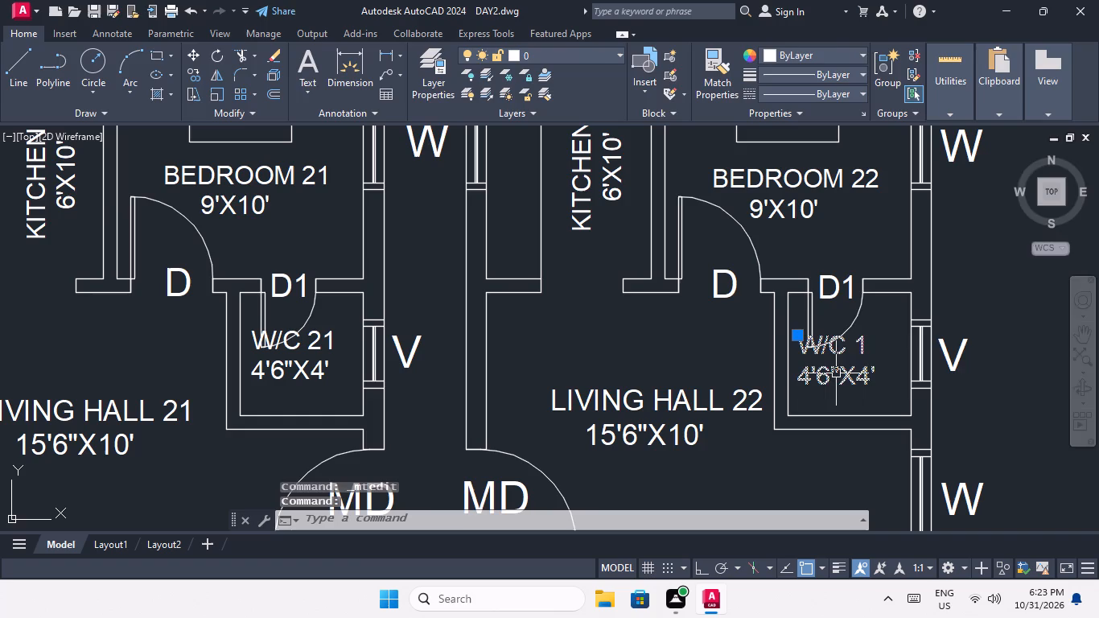
click(875, 349)
key(BackSpace)
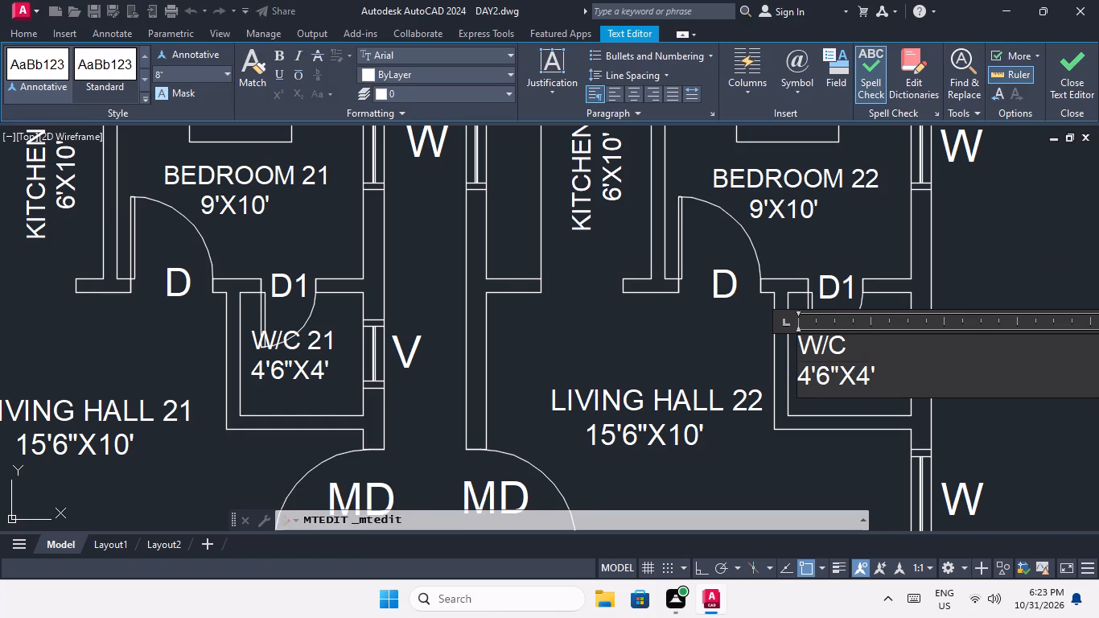
text(22)
click(823, 452)
Renumber the toilet label beside Living Hall 23 to W/C 23.
scroll(791, 400, down, 1)
middle_drag(790, 400, 745, 299)
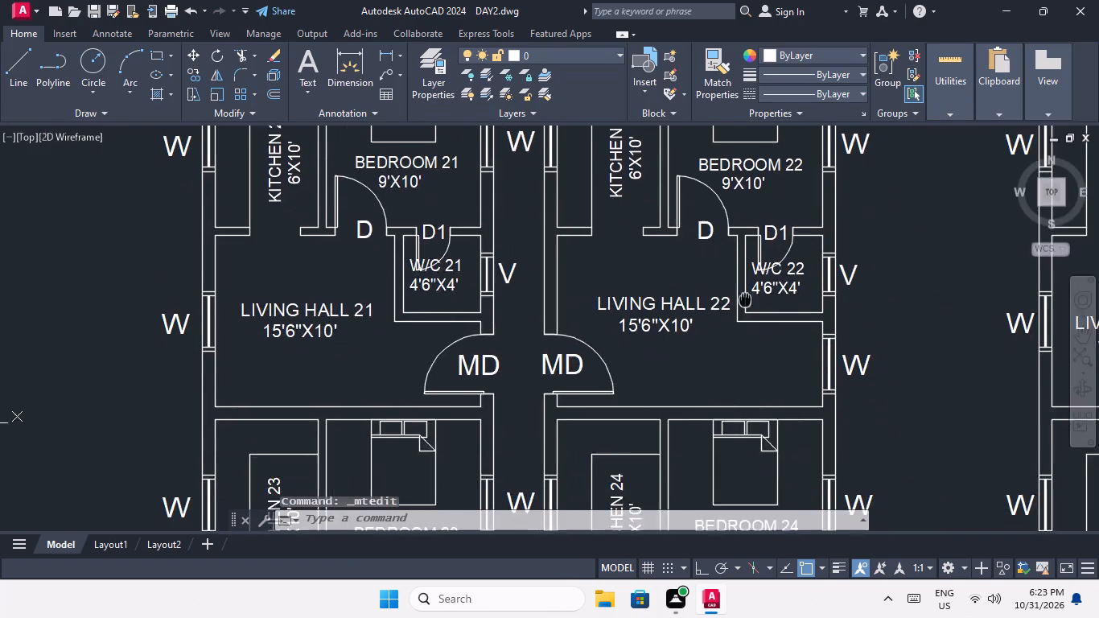
scroll(726, 287, down, 2)
middle_drag(720, 318, 622, 259)
scroll(517, 348, up, 3)
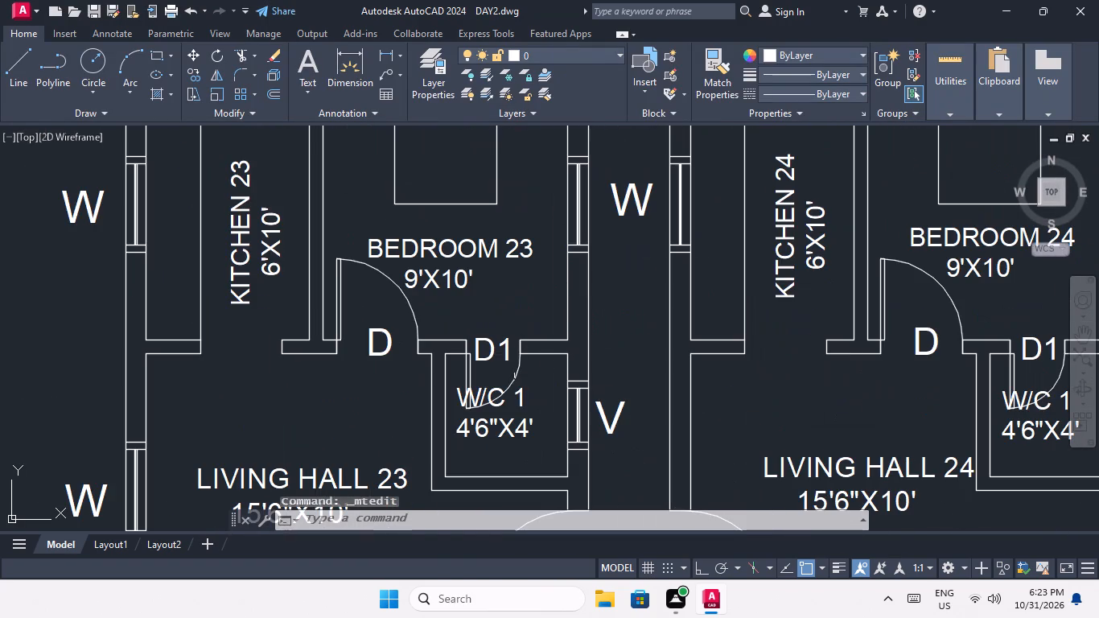
double_click(513, 427)
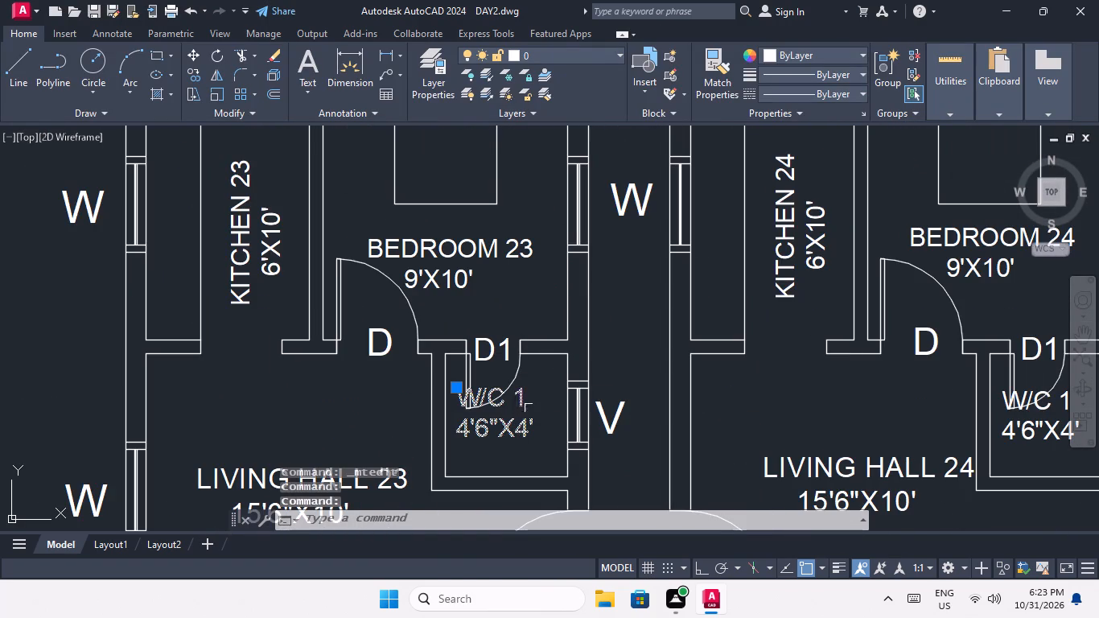
double_click(520, 427)
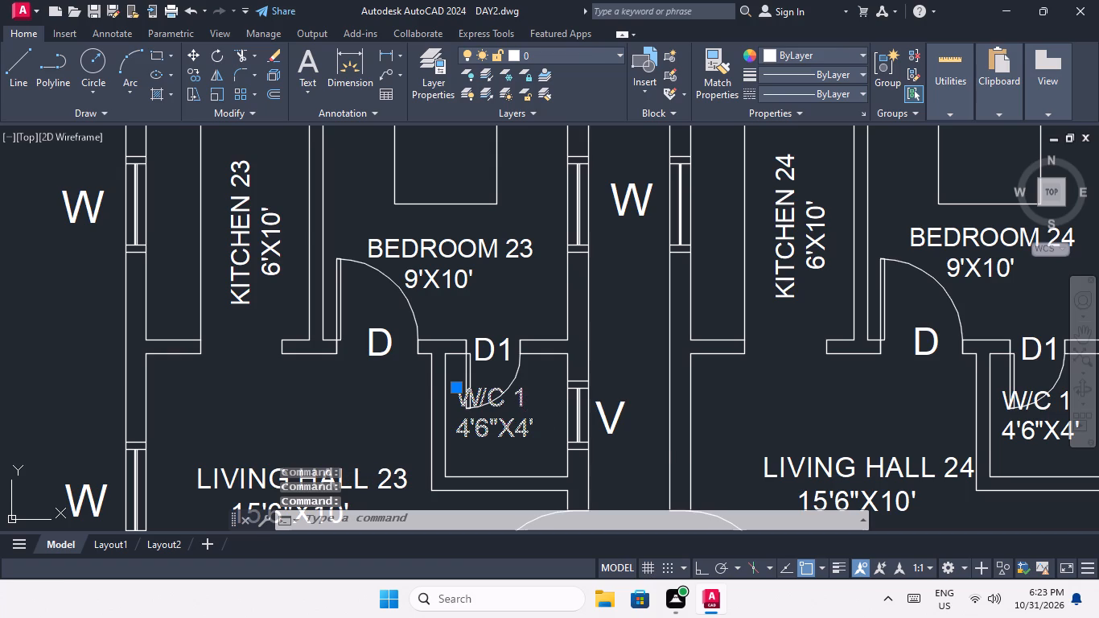
click(532, 401)
key(BackSpace)
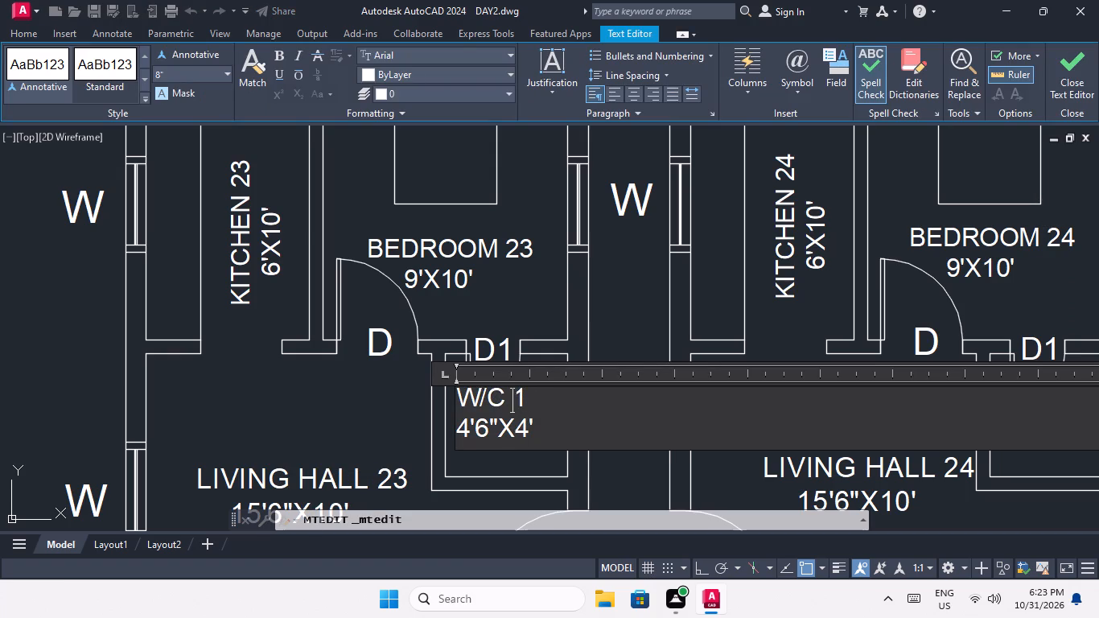
key(2)
key(3)
click(388, 412)
Renumber the toilet label beside Living Hall 24 to W/C 24.
scroll(371, 358, down, 2)
middle_drag(364, 358, 126, 288)
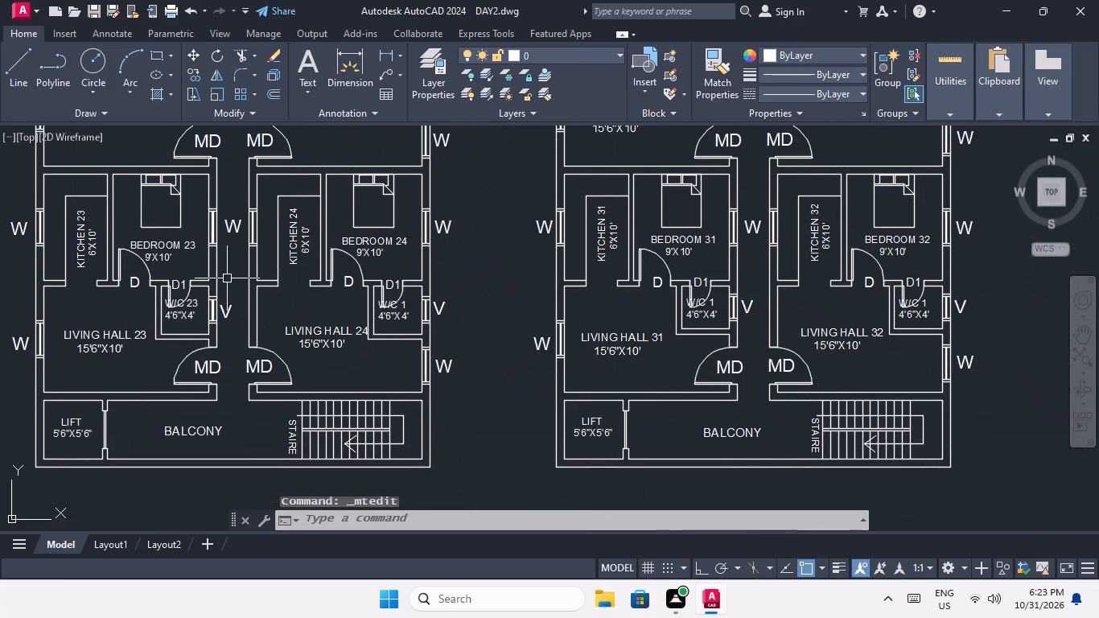
scroll(398, 332, up, 3)
double_click(390, 277)
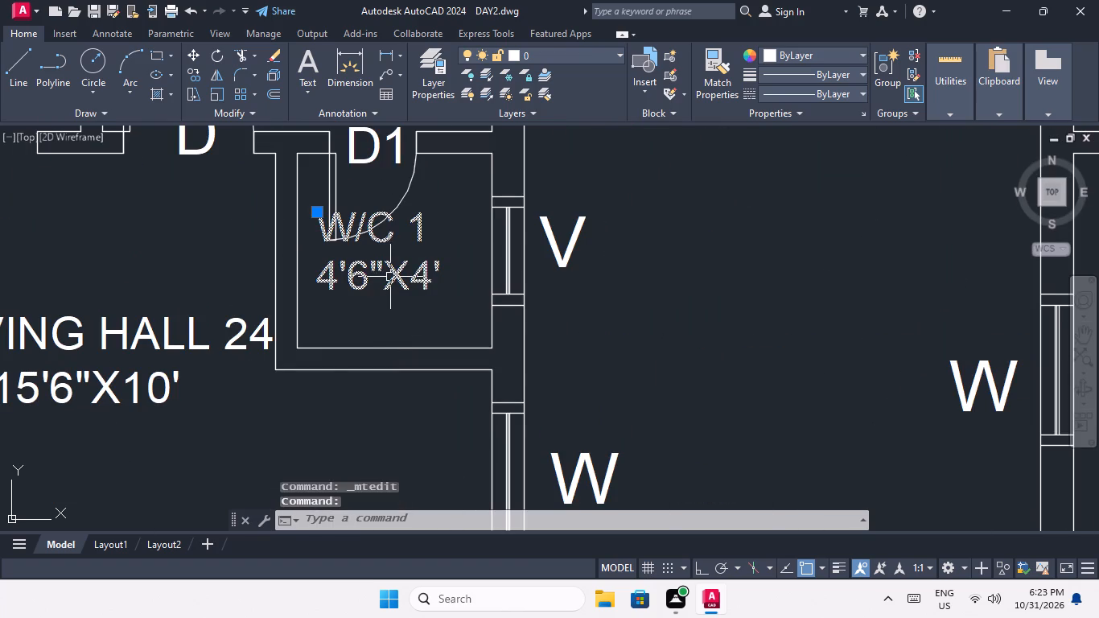
click(435, 229)
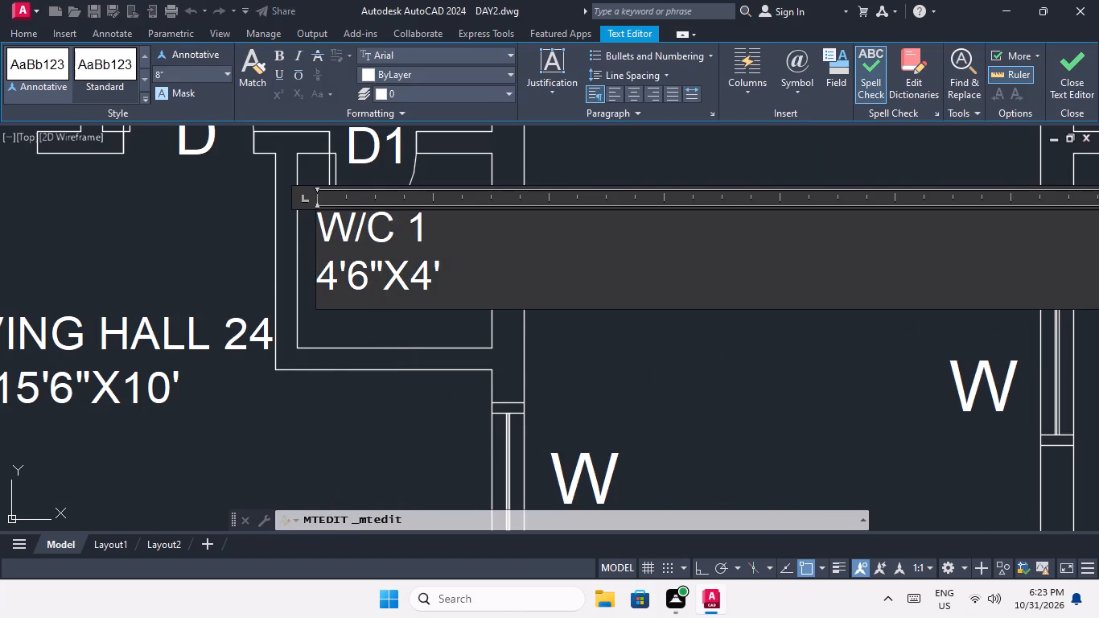
key(BackSpace)
key(2)
key(4)
click(397, 403)
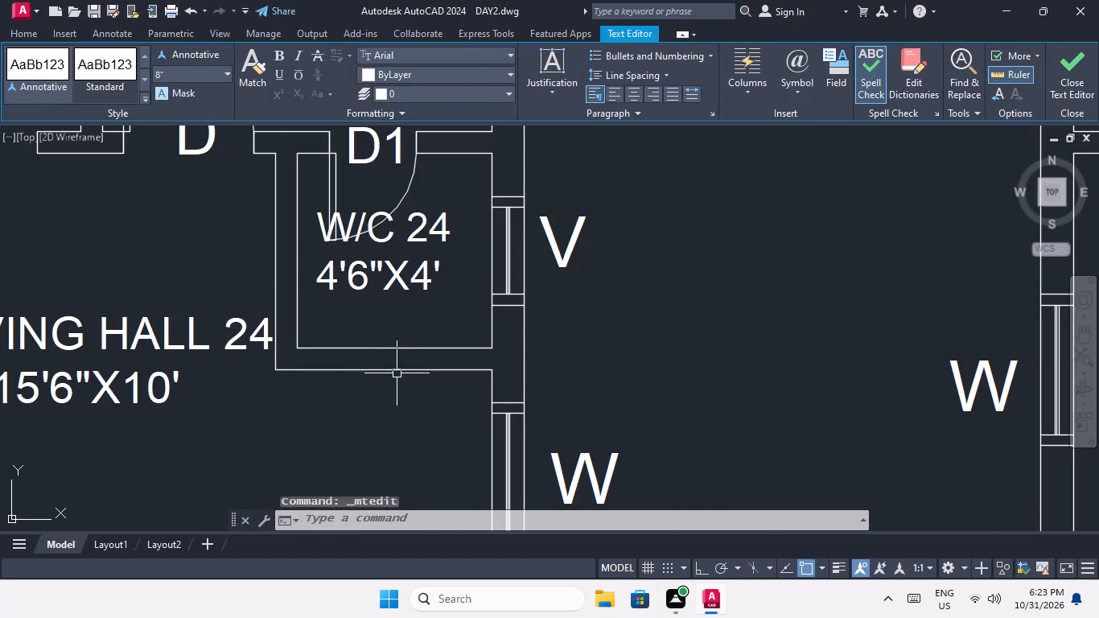
Renumber the toilet label beside Living Hall 25, in the top row of the adjacent floor plan, to W/C 25.
scroll(397, 340, down, 3)
middle_click(399, 345)
middle_drag(441, 346, 377, 308)
scroll(368, 307, down, 2)
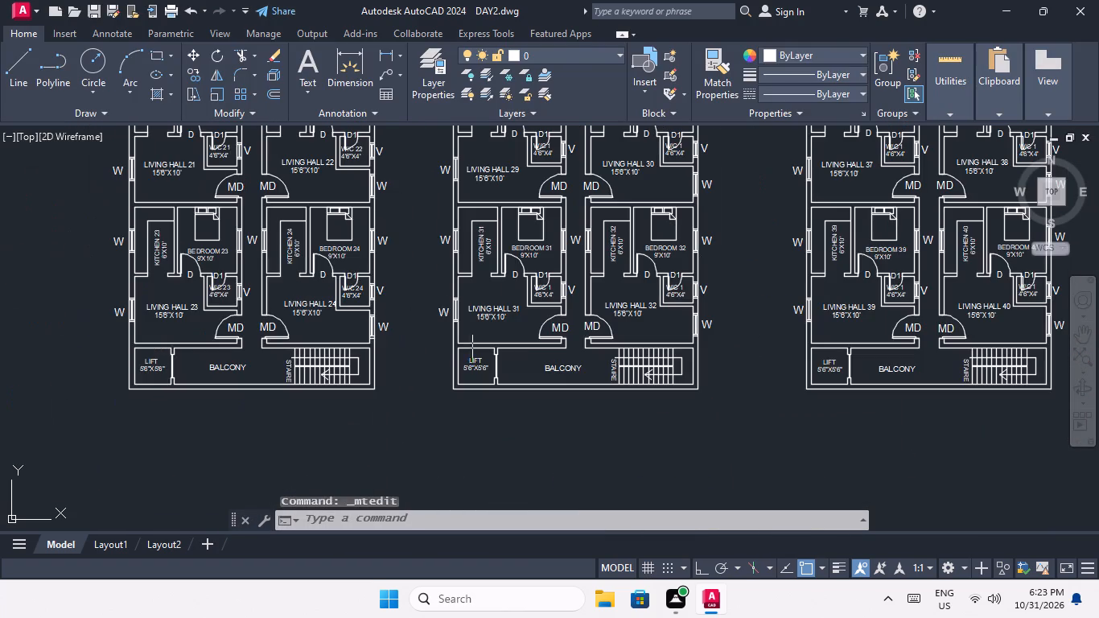
middle_drag(526, 323, 463, 501)
middle_drag(478, 329, 463, 494)
middle_drag(475, 332, 457, 447)
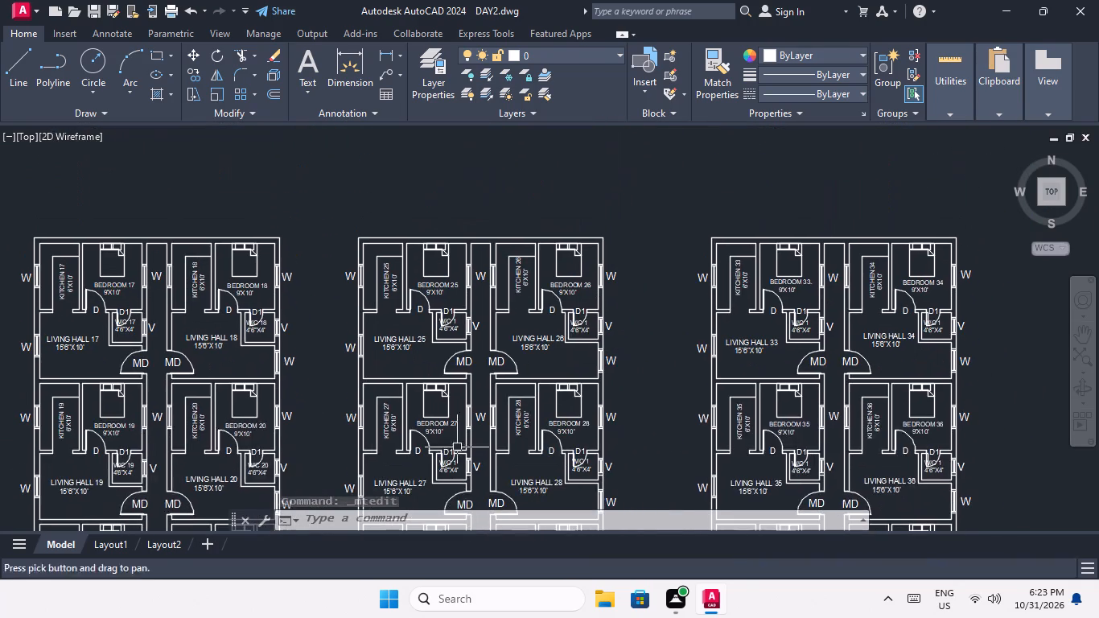
scroll(453, 319, up, 4)
double_click(460, 384)
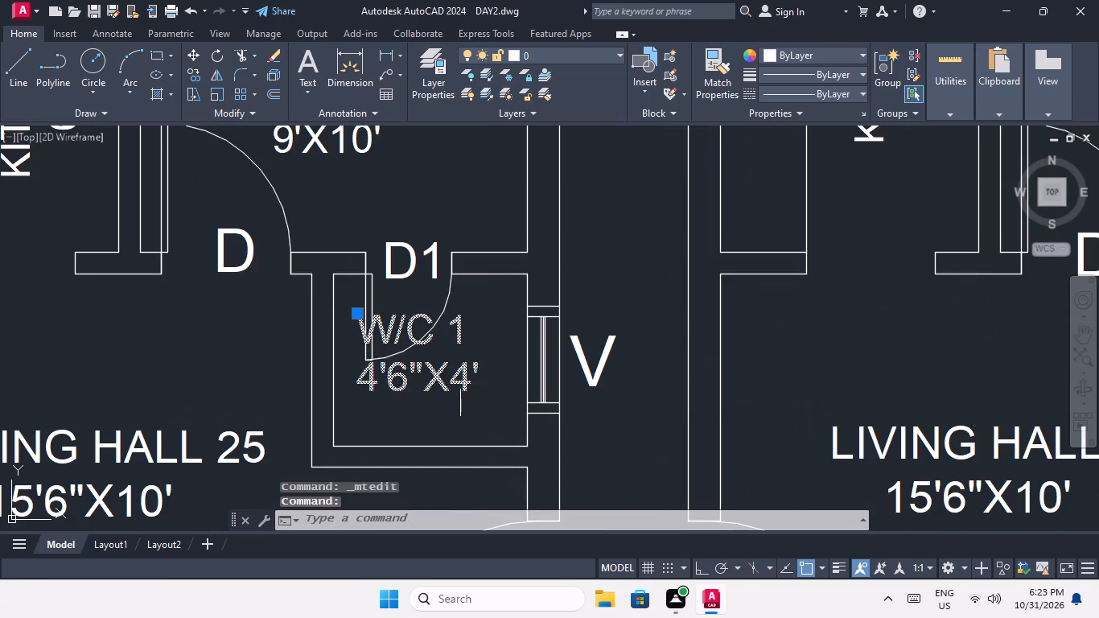
click(471, 332)
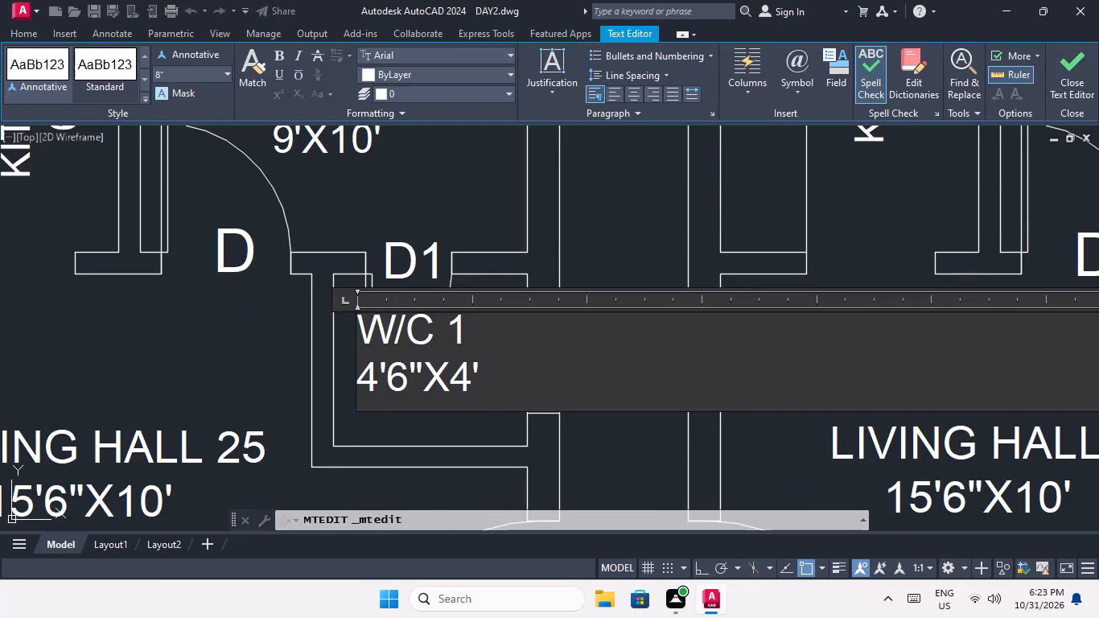
key(BackSpace)
text(25)
click(435, 484)
Renumber the toilet label beside Living Hall 26 to W/C 26.
scroll(465, 385, down, 2)
middle_drag(463, 385, 312, 328)
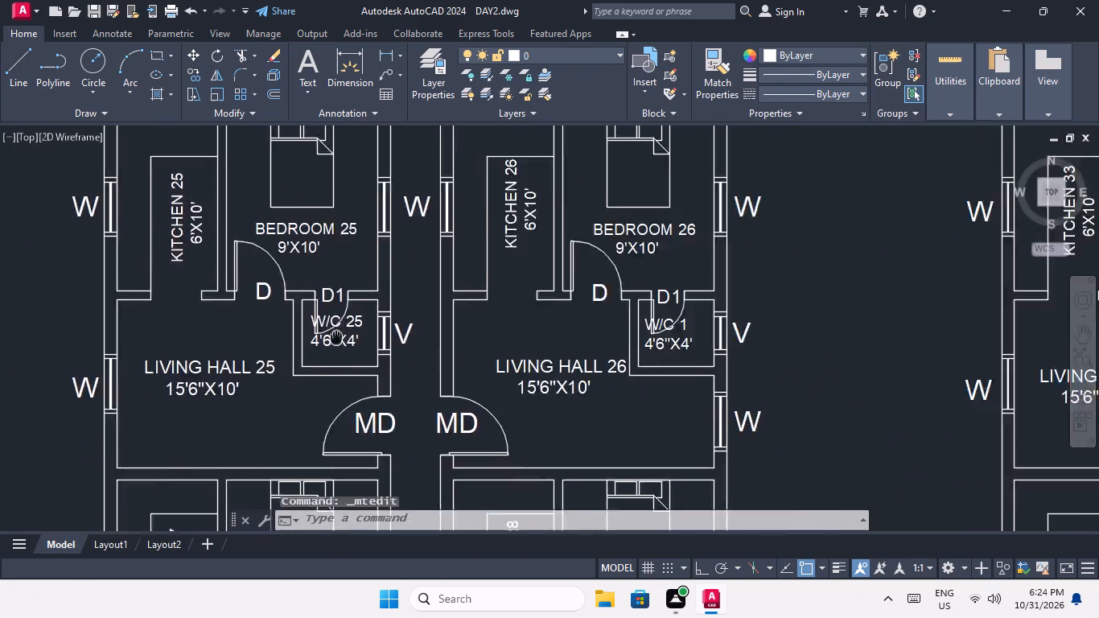
middle_drag(312, 328, 241, 335)
double_click(572, 337)
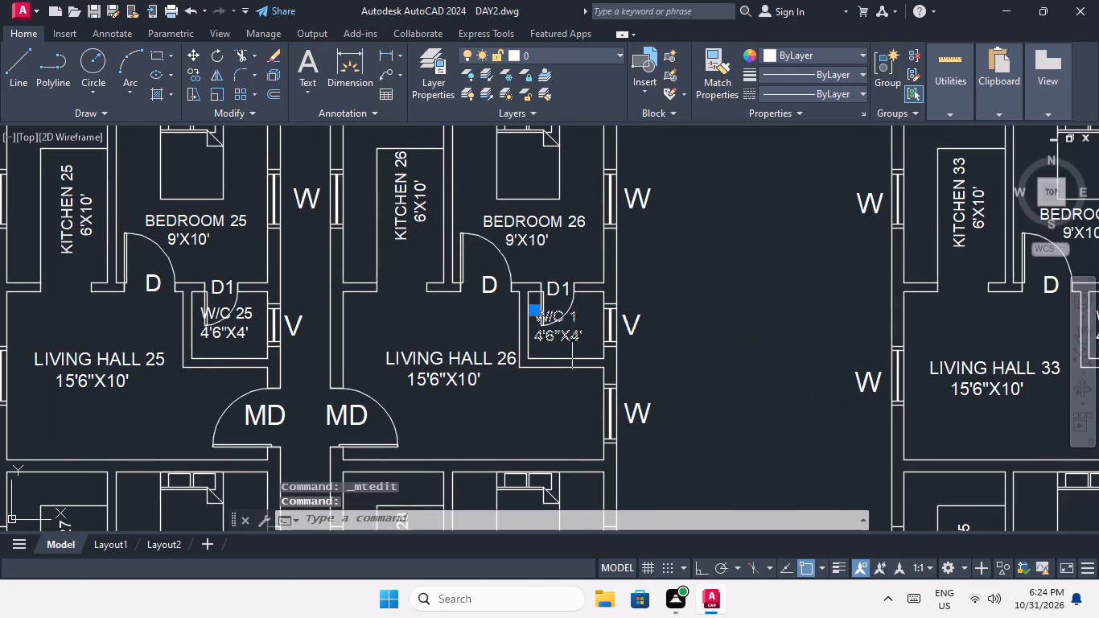
click(583, 318)
key(BackSpace)
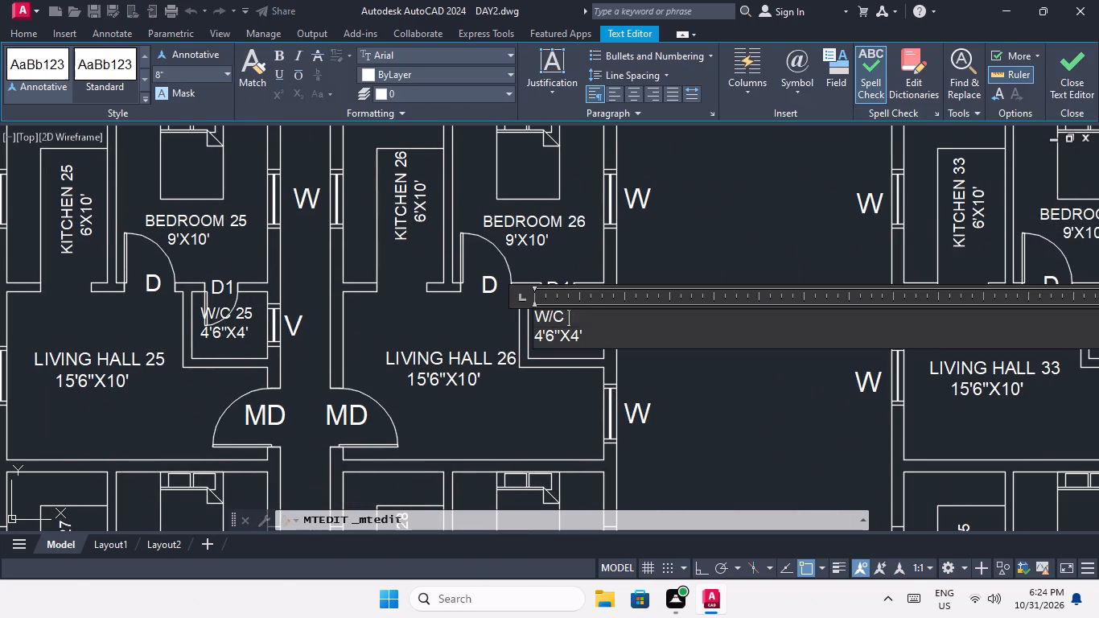
text(26)
click(554, 406)
Renumber the toilet label beside Living Hall 27 to W/C 27.
scroll(553, 273, down, 2)
middle_drag(541, 330, 543, 225)
scroll(420, 301, up, 3)
middle_drag(457, 438, 438, 344)
double_click(430, 350)
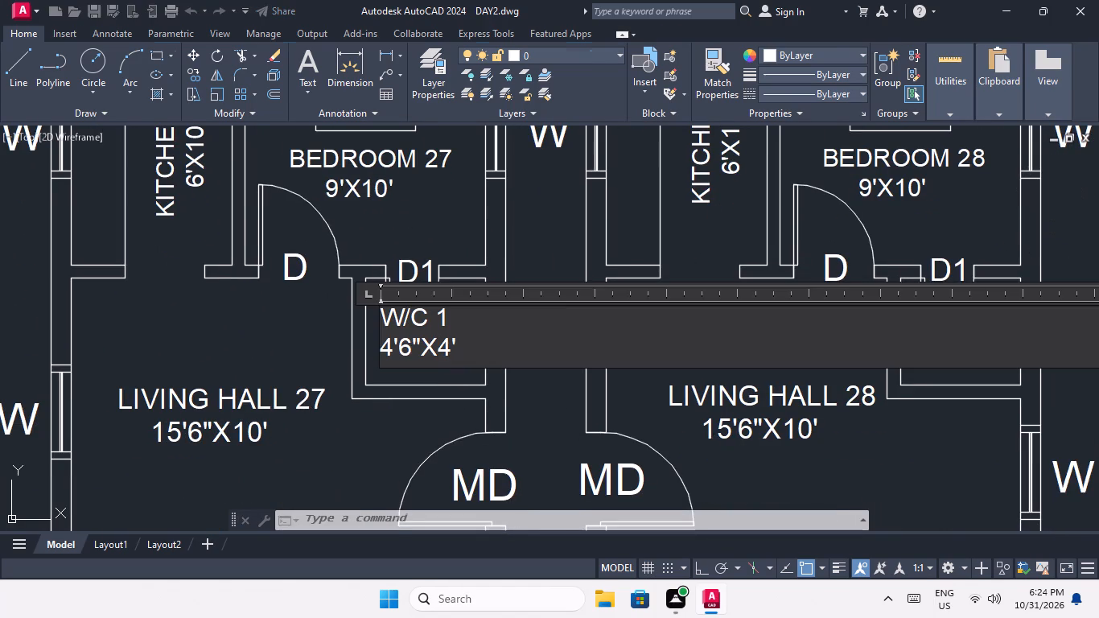
click(455, 314)
key(BackSpace)
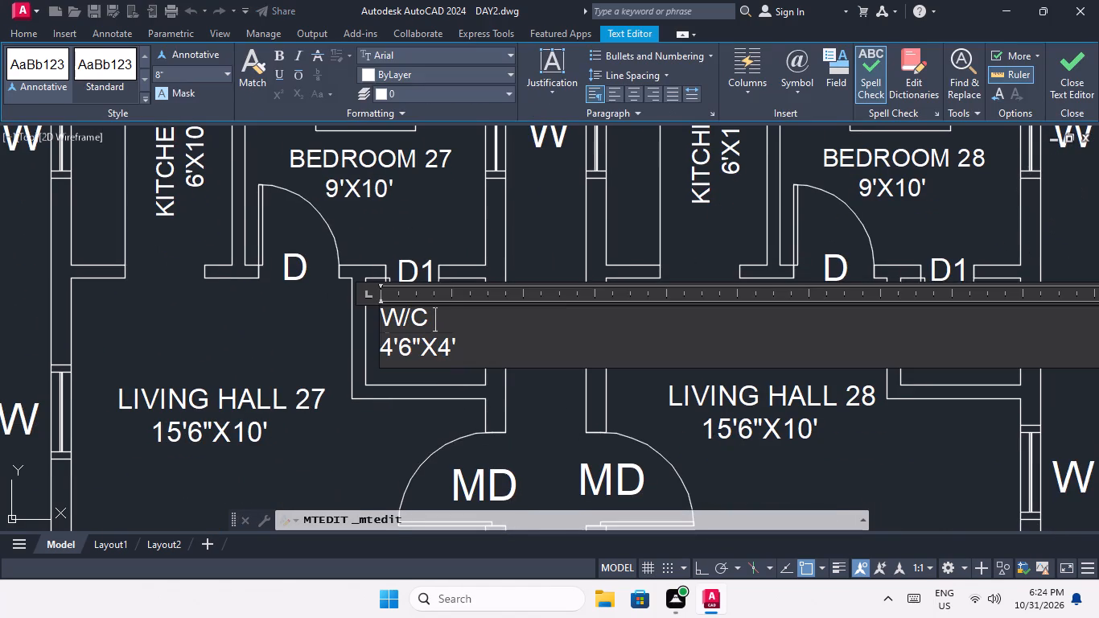
text(27)
click(426, 422)
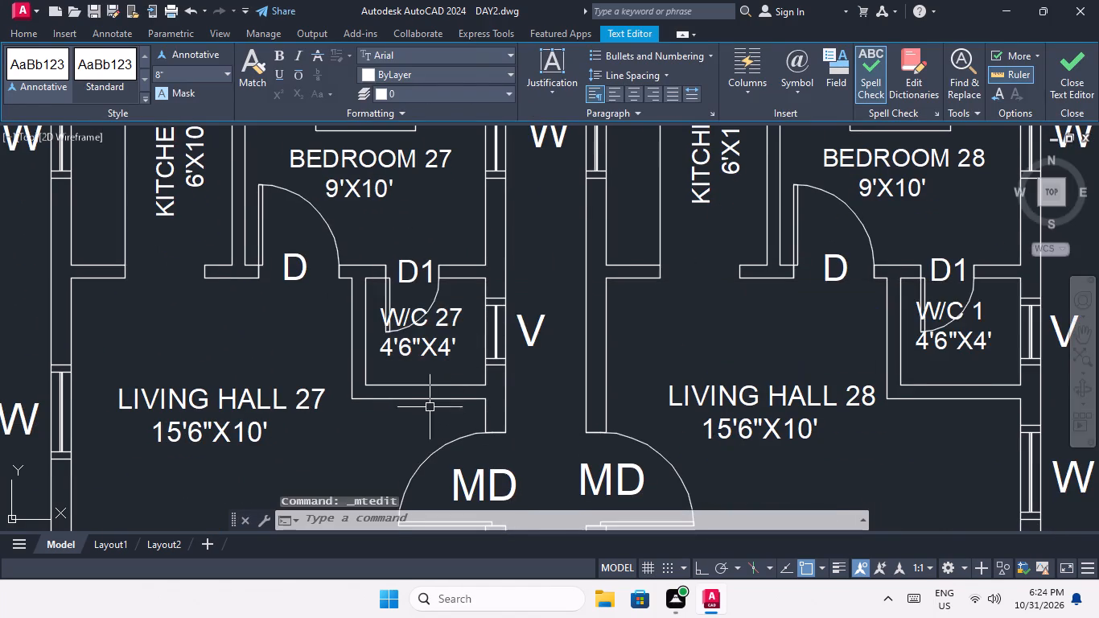
Renumber the toilet label beside Living Hall 28 to W/C 28.
scroll(430, 367, down, 1)
middle_drag(428, 367, 209, 357)
scroll(558, 346, up, 2)
double_click(548, 345)
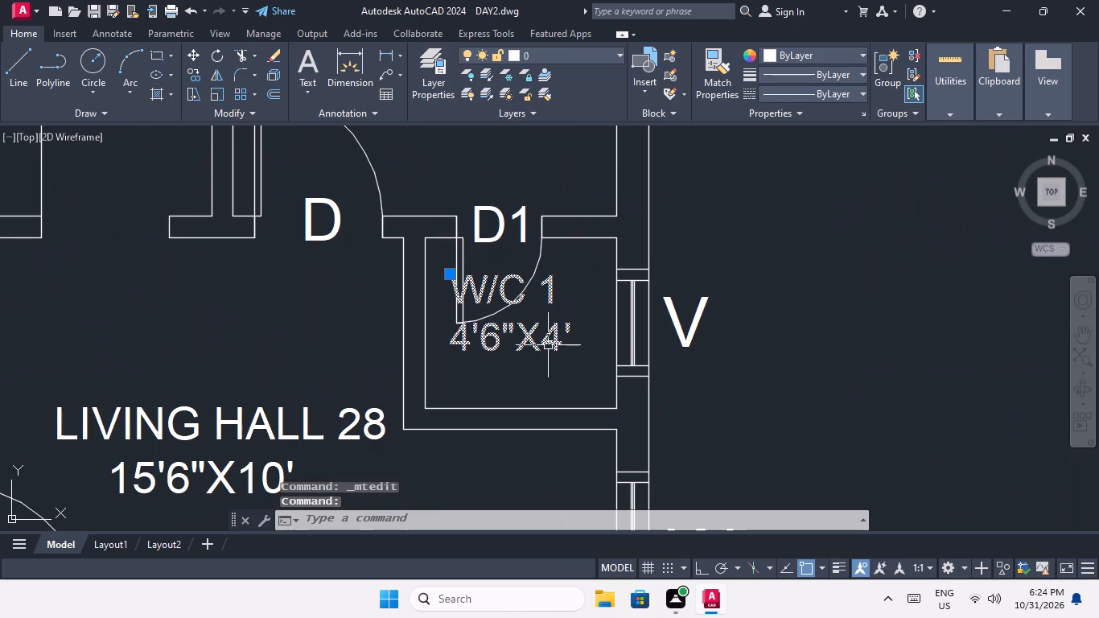
click(563, 292)
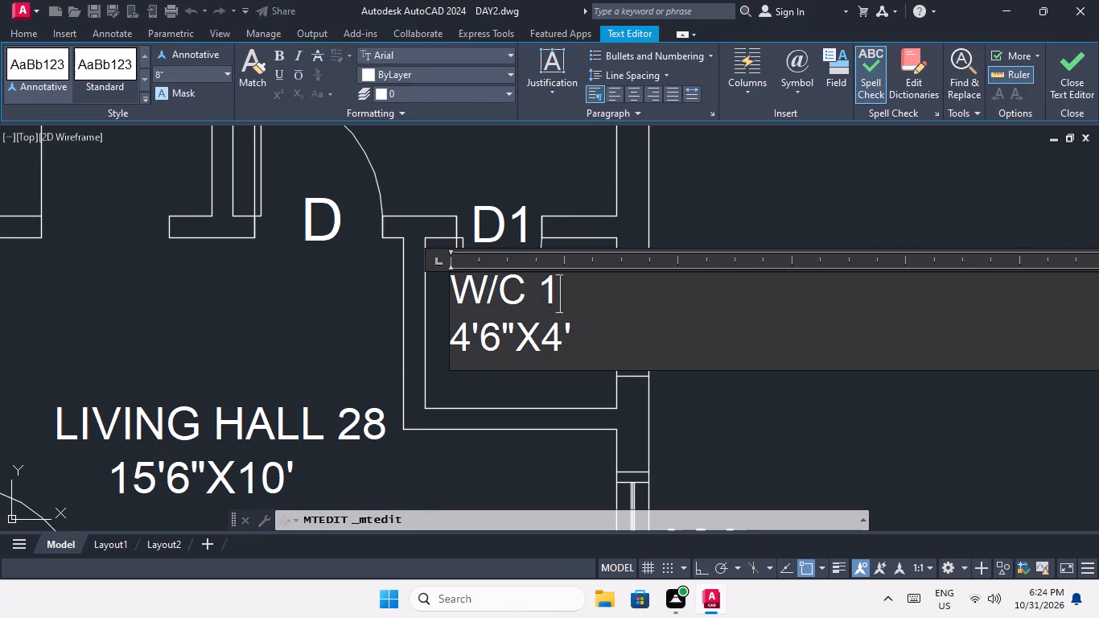
key(BackSpace)
text(28)
click(533, 456)
Renumber the toilet label beside Living Hall 29 to W/C 29.
middle_drag(533, 389, 532, 289)
scroll(535, 278, down, 3)
middle_drag(529, 328, 541, 272)
middle_drag(345, 424, 345, 422)
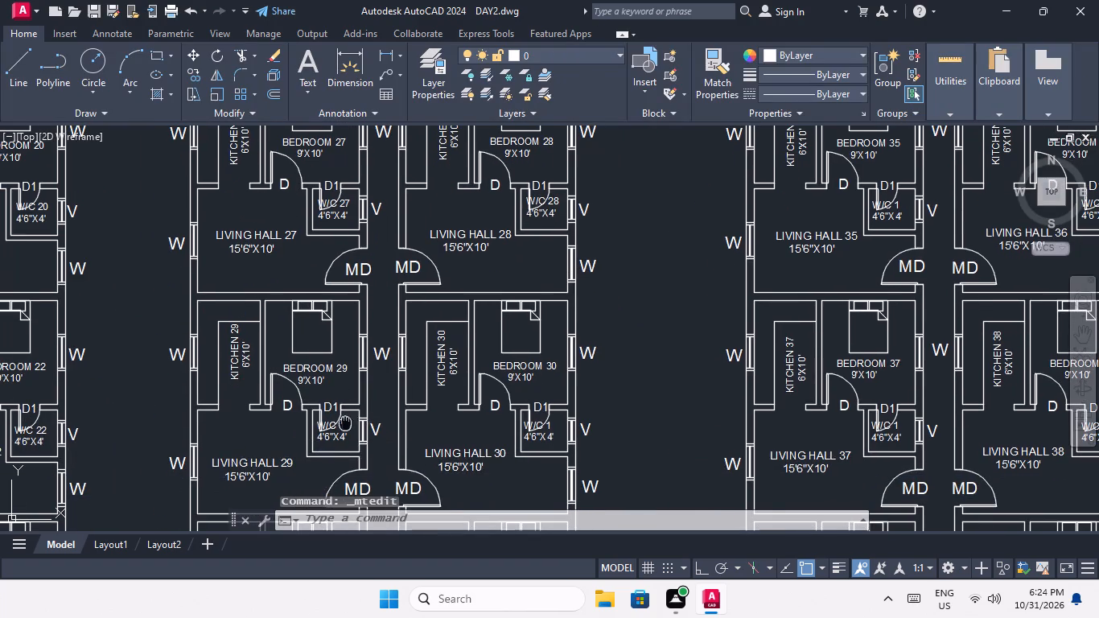
middle_drag(345, 422, 389, 324)
scroll(380, 339, up, 3)
double_click(389, 344)
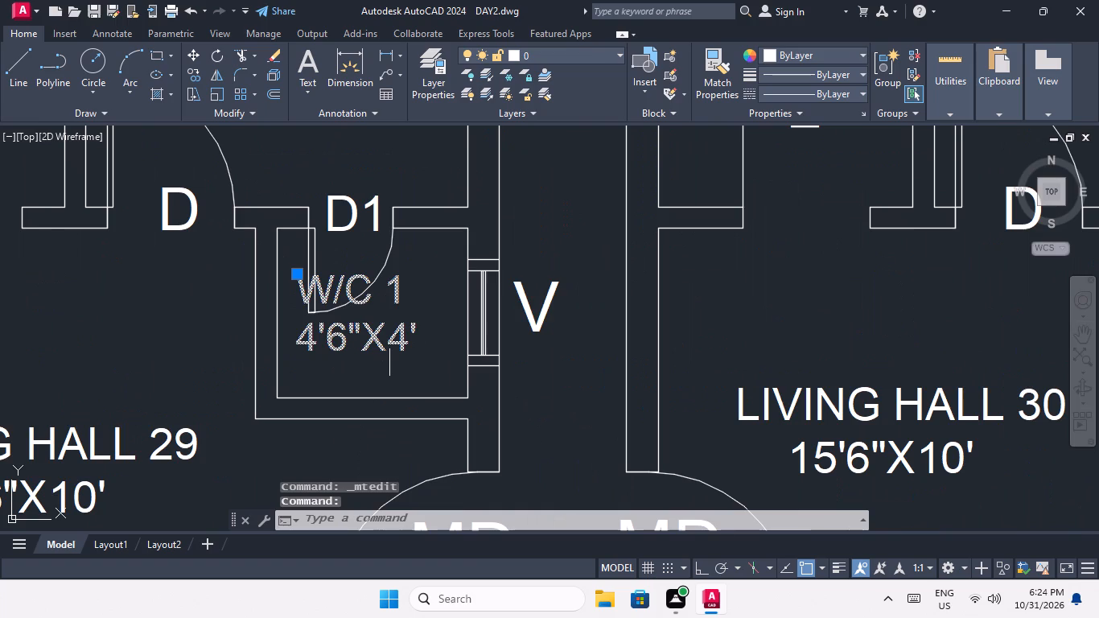
click(413, 298)
key(BackSpace)
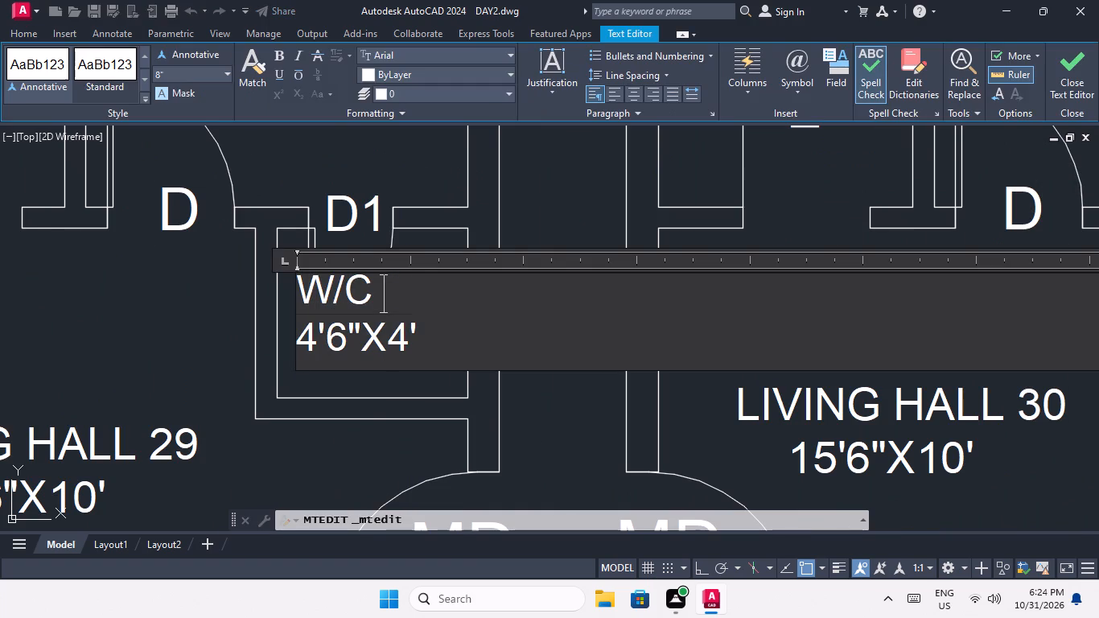
key(2)
key(9)
click(360, 439)
Renumber the toilet label beside Living Hall 30 to W/C 30.
middle_drag(410, 388, 313, 387)
scroll(324, 368, down, 3)
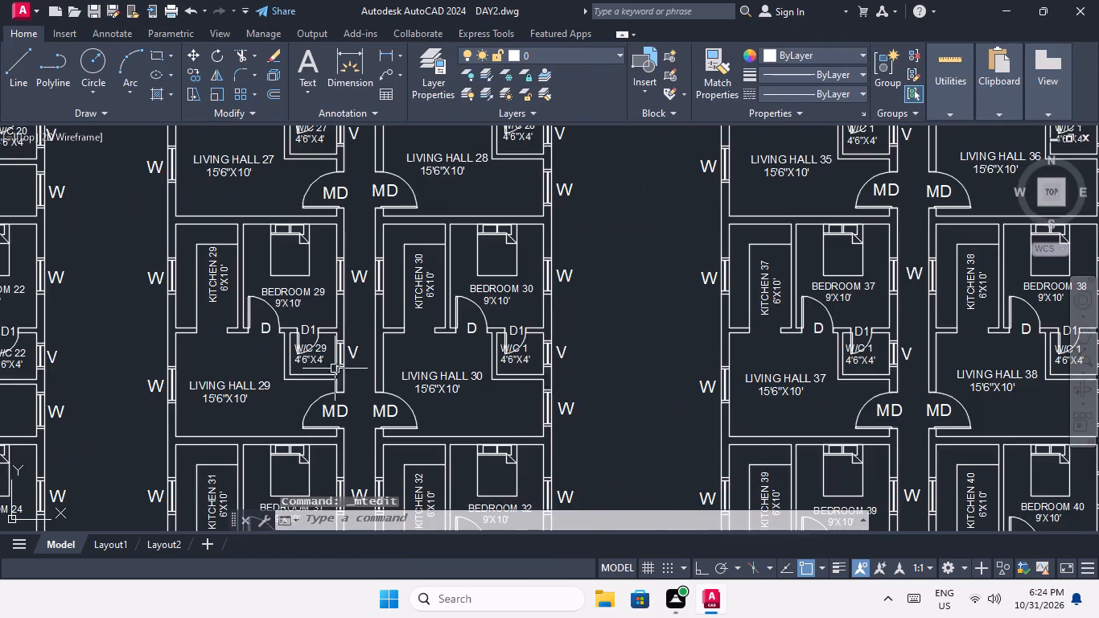
scroll(531, 378, up, 2)
double_click(518, 340)
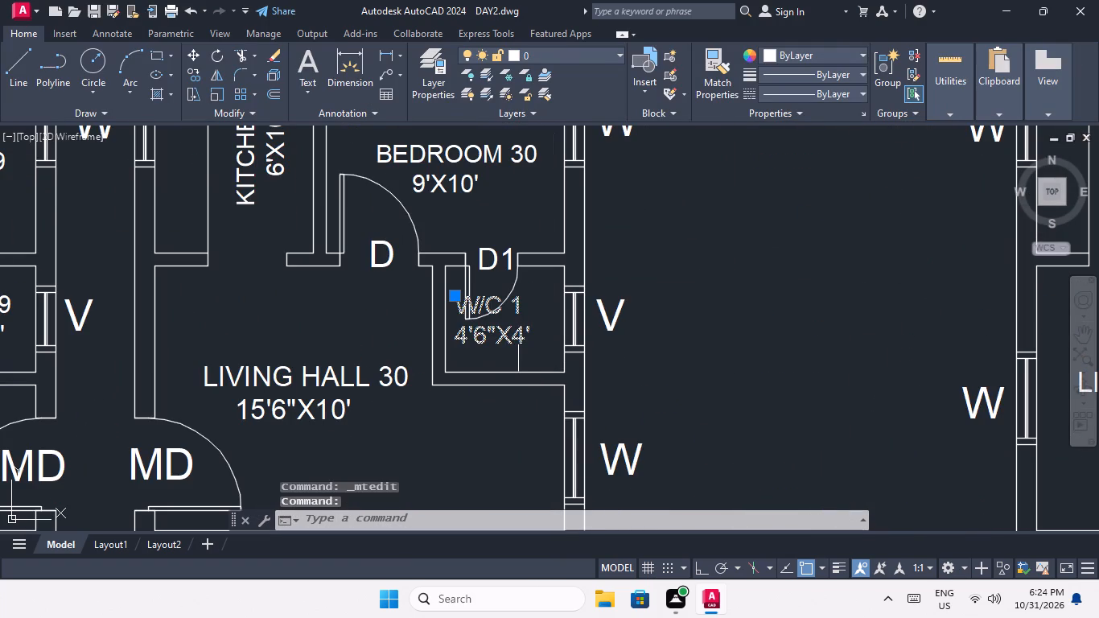
click(524, 305)
key(BackSpace)
key(3)
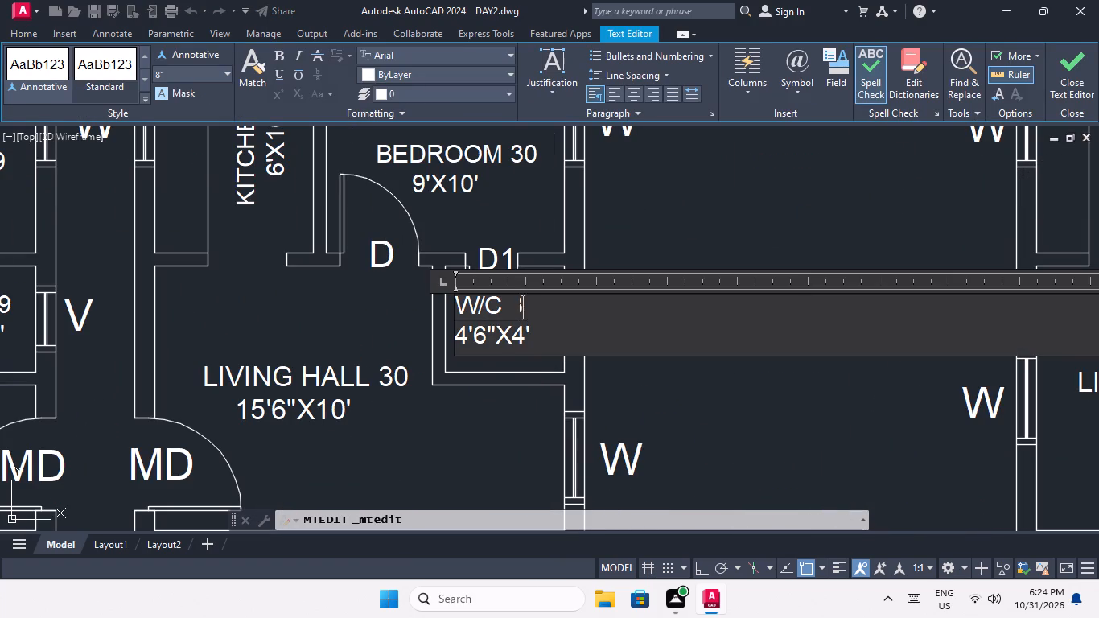
key(0)
click(382, 330)
Renumber the toilet label beside Living Hall 31 to W/C 31.
scroll(398, 311, down, 2)
middle_drag(400, 348, 410, 321)
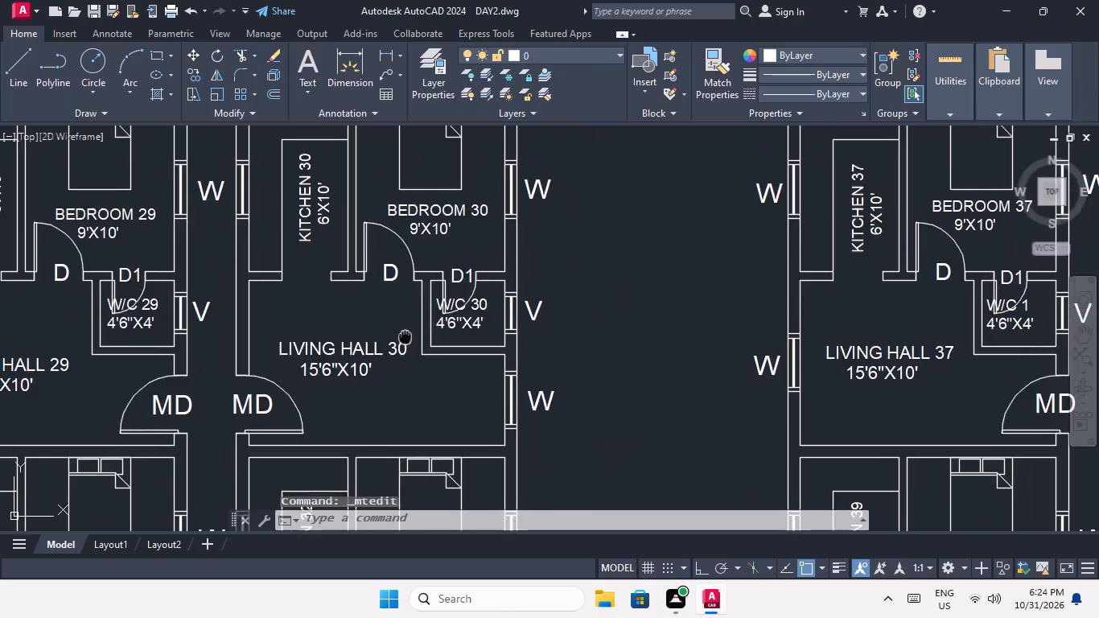
middle_drag(410, 321, 440, 233)
middle_drag(383, 435, 385, 249)
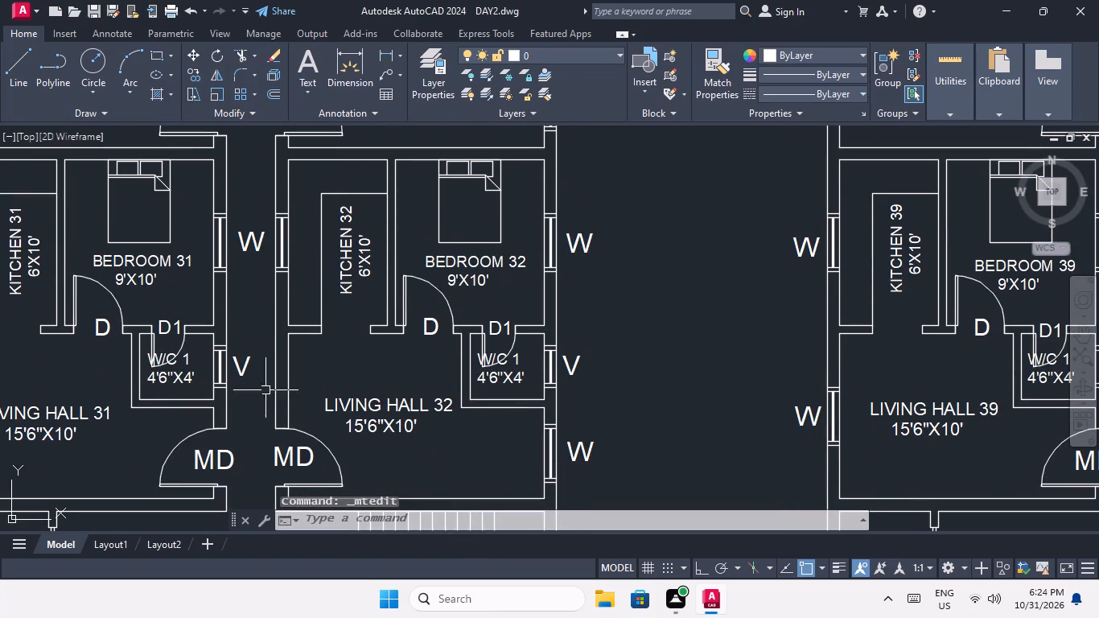
double_click(181, 381)
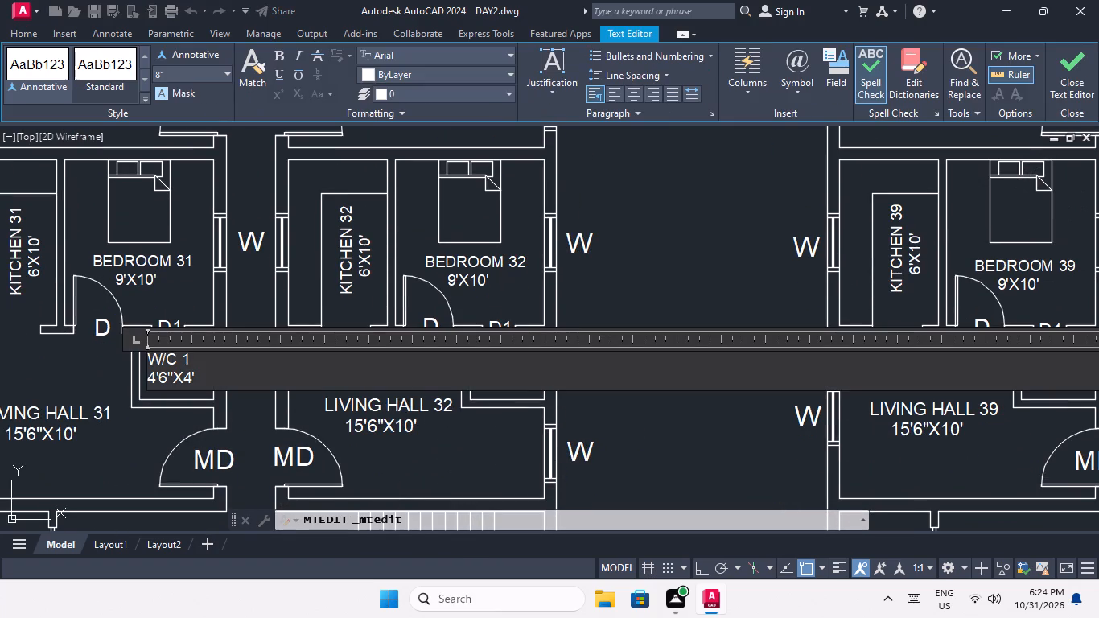
click(198, 358)
key(Left)
key(3)
click(246, 401)
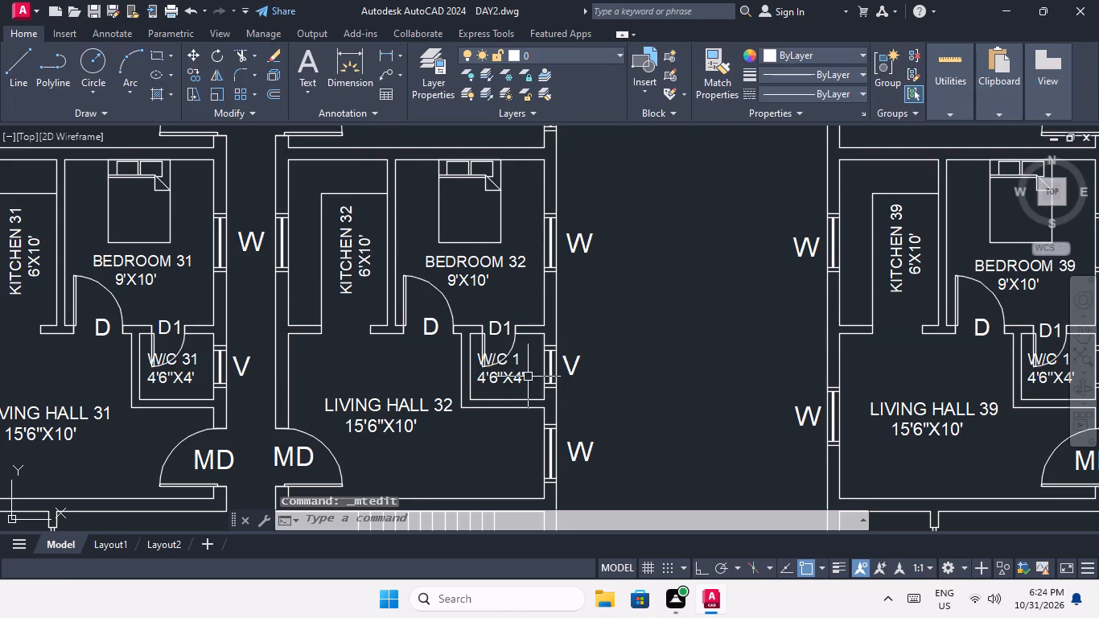
Renumber the toilet label beside Living Hall 32 to W/C 32.
double_click(520, 377)
click(519, 355)
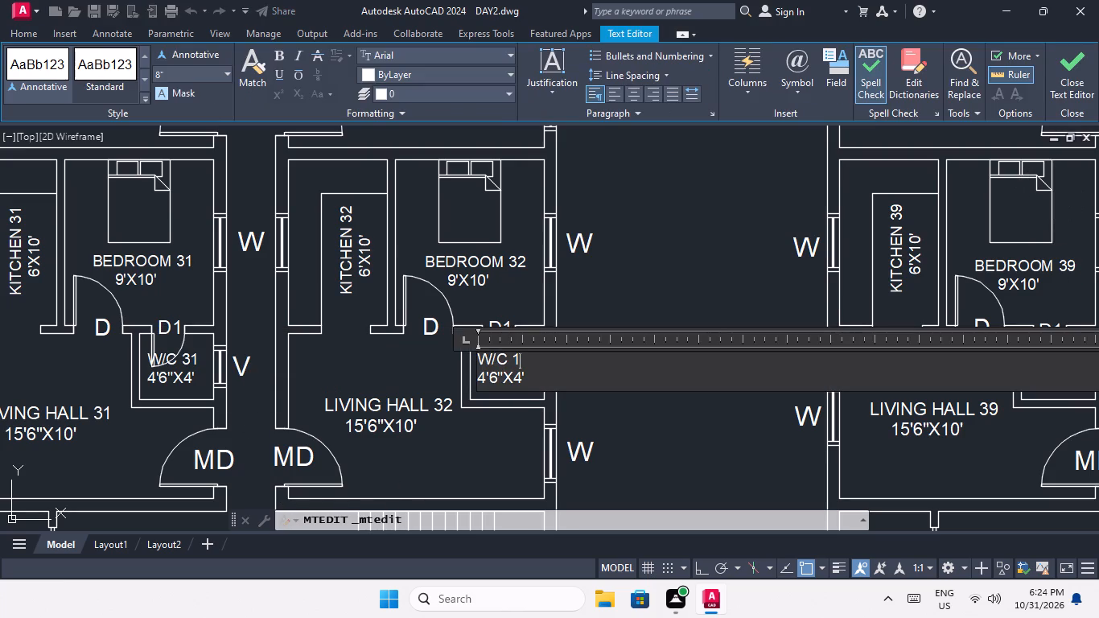
key(BackSpace)
text(32)
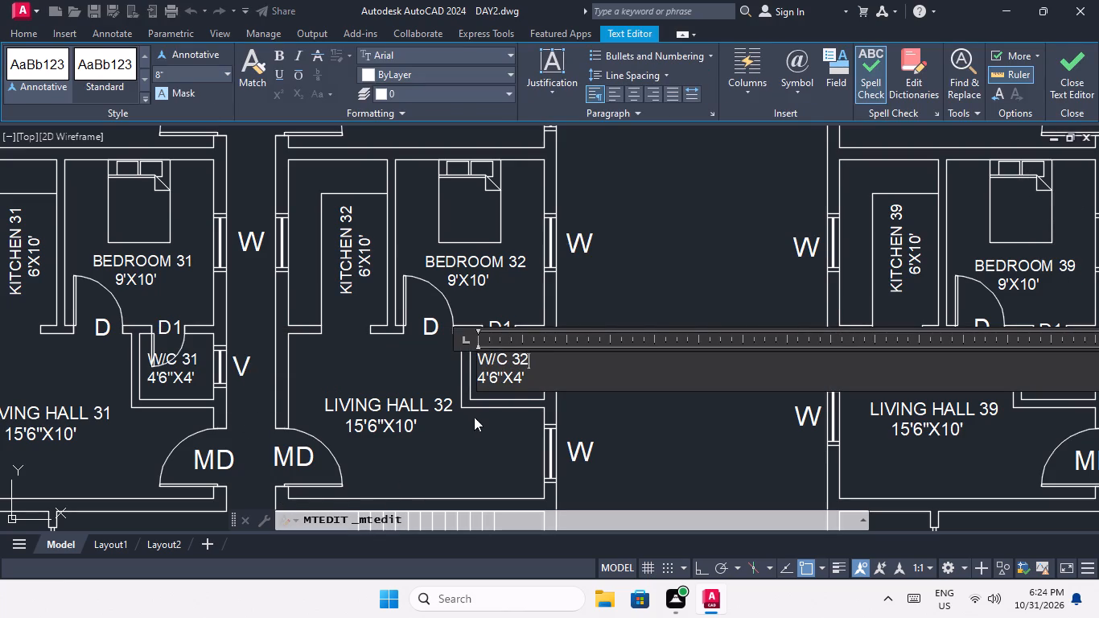
click(483, 426)
middle_drag(483, 428, 517, 263)
scroll(512, 300, down, 2)
middle_drag(537, 308, 499, 352)
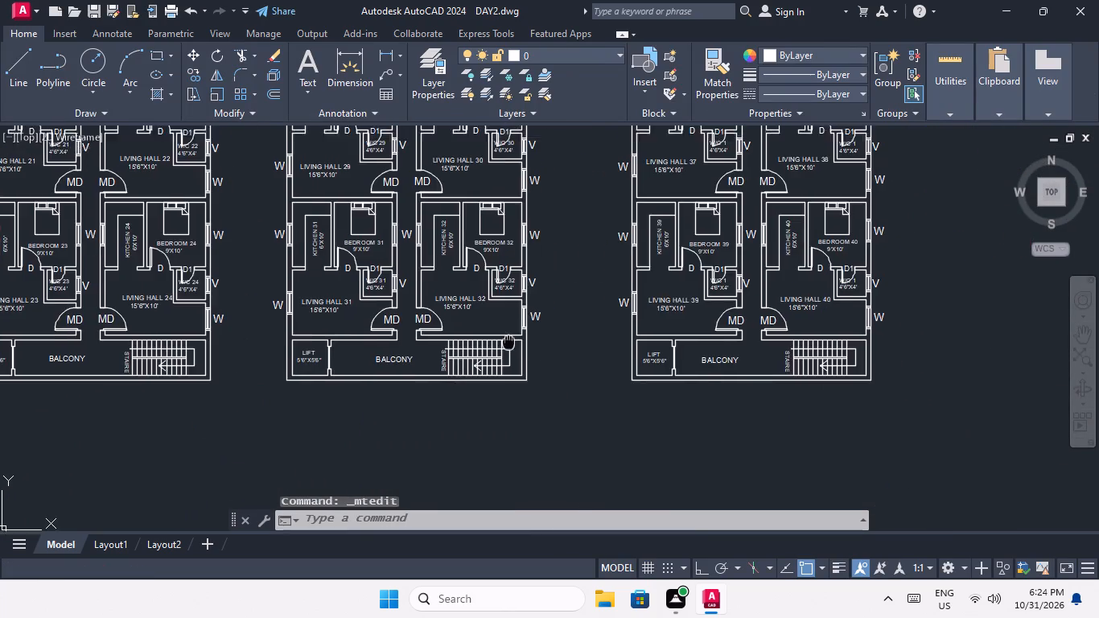
Renumber the toilet label beside Living Hall 33 to W/C 33.
middle_drag(499, 352, 317, 482)
middle_drag(397, 344, 333, 461)
middle_drag(350, 324, 304, 433)
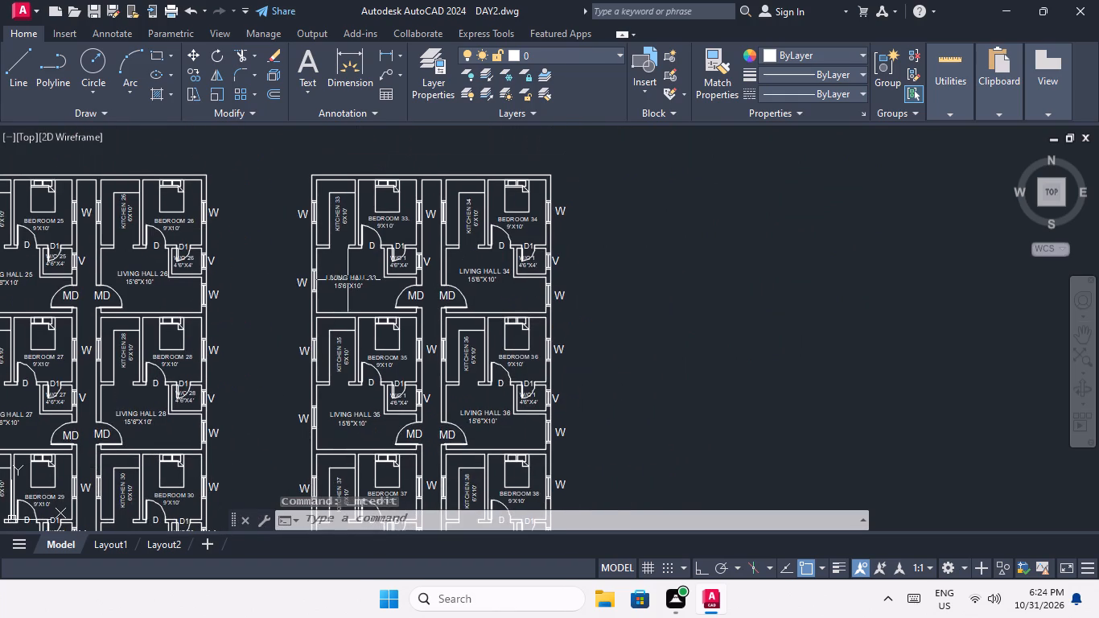
scroll(405, 249, up, 3)
double_click(397, 313)
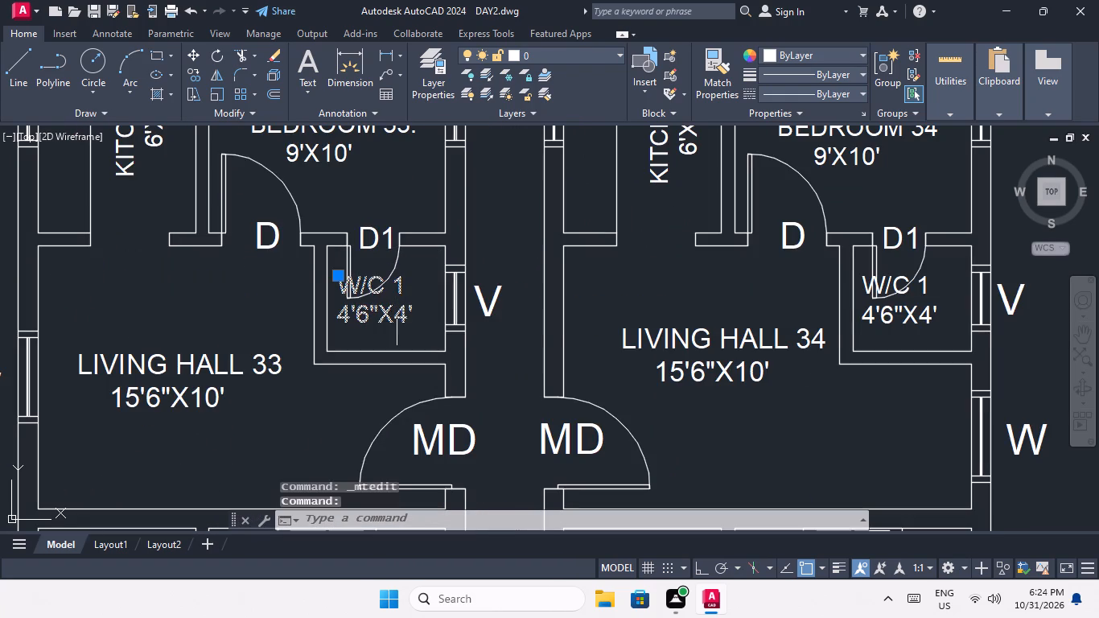
click(407, 287)
key(BackSpace)
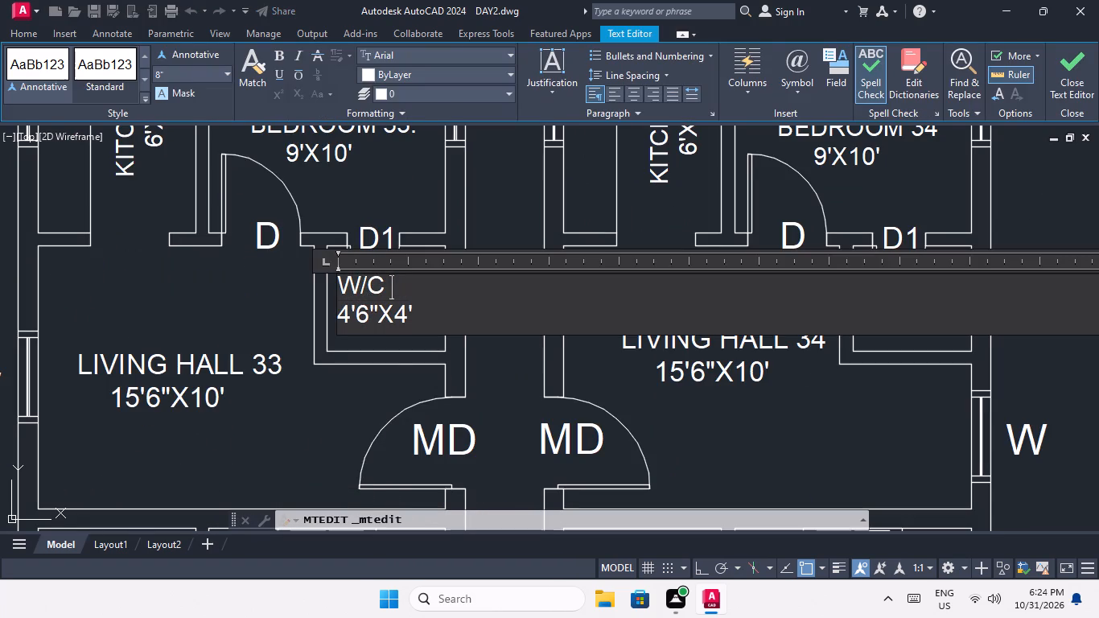
key(3)
key(3)
click(353, 422)
Renumber the toilet label beside Living Hall 34 to W/C 34.
scroll(410, 377, down, 1)
middle_drag(391, 373, 287, 352)
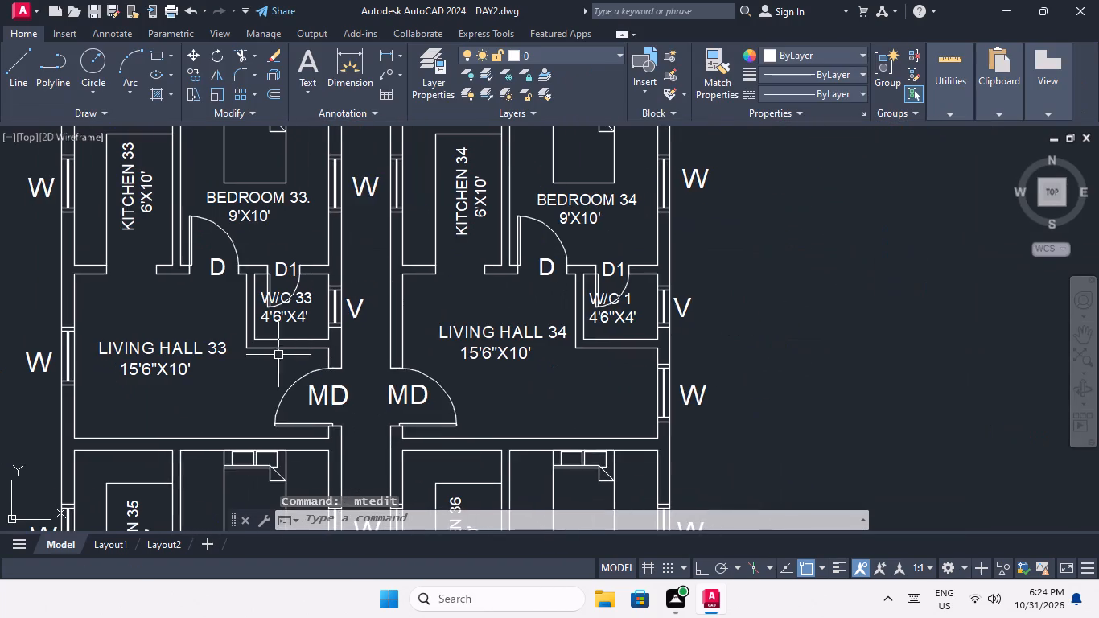
scroll(619, 323, up, 2)
double_click(624, 311)
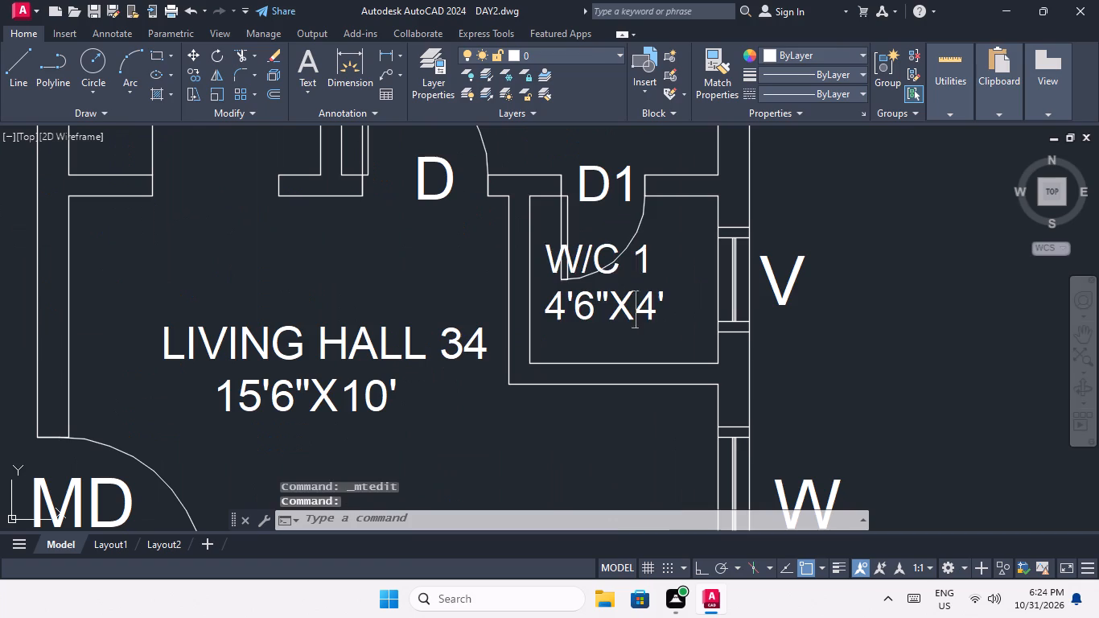
click(664, 262)
key(BackSpace)
key(3)
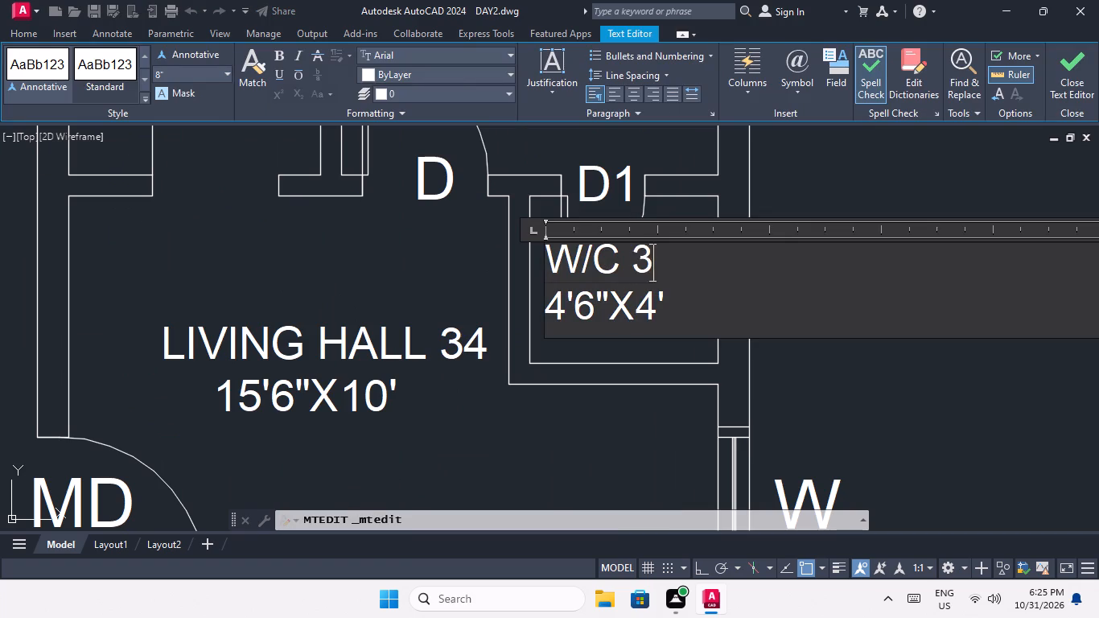
key(4)
click(577, 468)
Renumber the toilet label beside Living Hall 35 to W/C 35.
middle_drag(601, 440, 623, 212)
scroll(623, 225, down, 3)
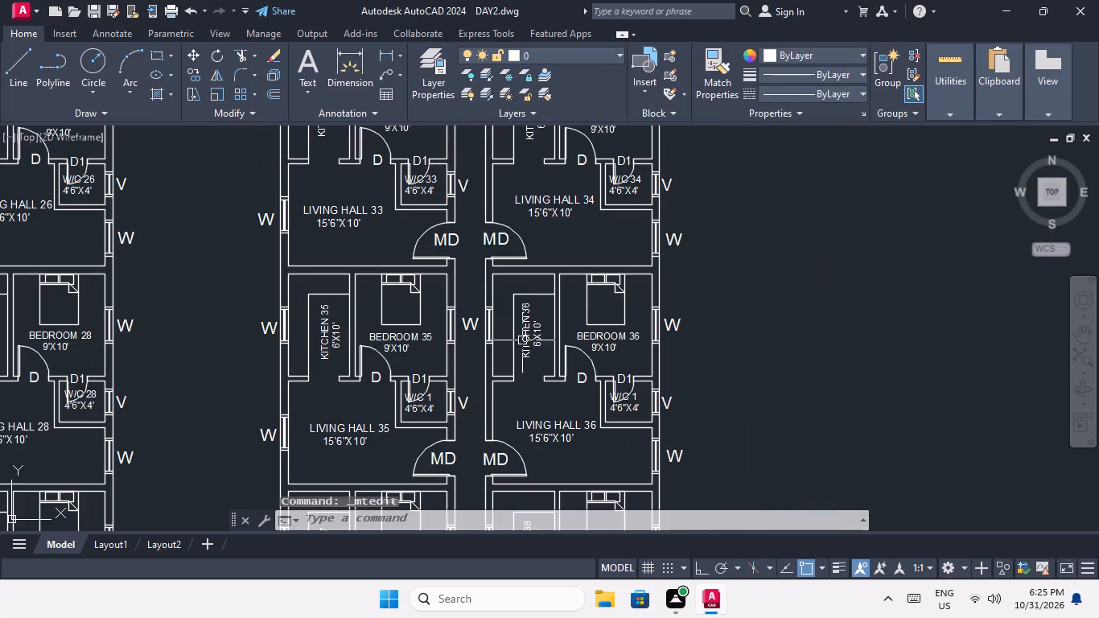
scroll(426, 411, up, 3)
double_click(430, 408)
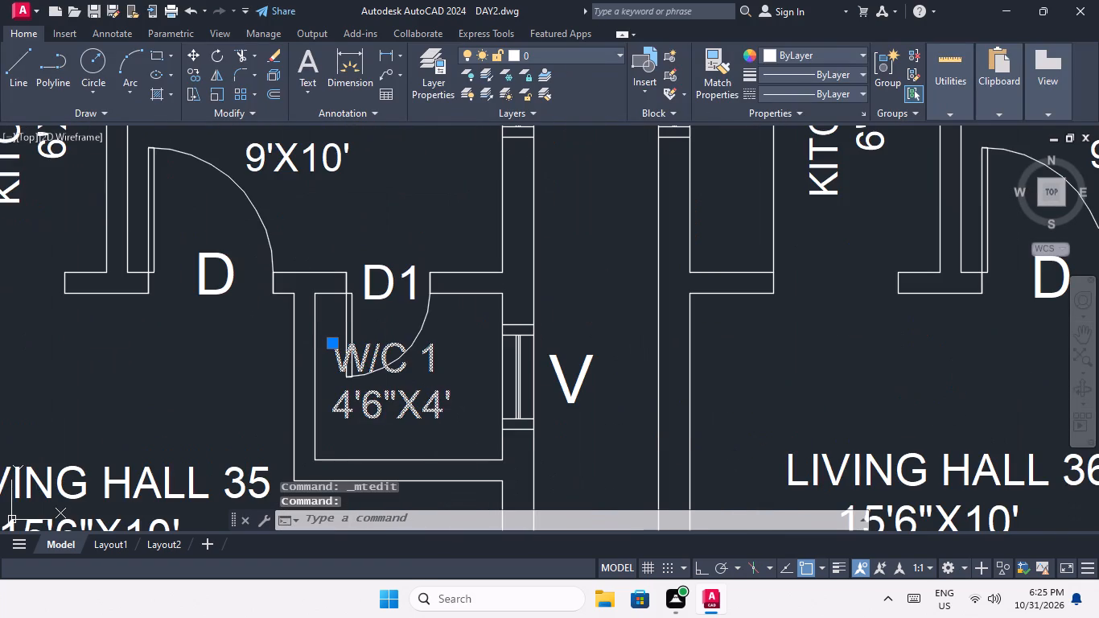
click(454, 360)
key(BackSpace)
text(358)
key(BackSpace)
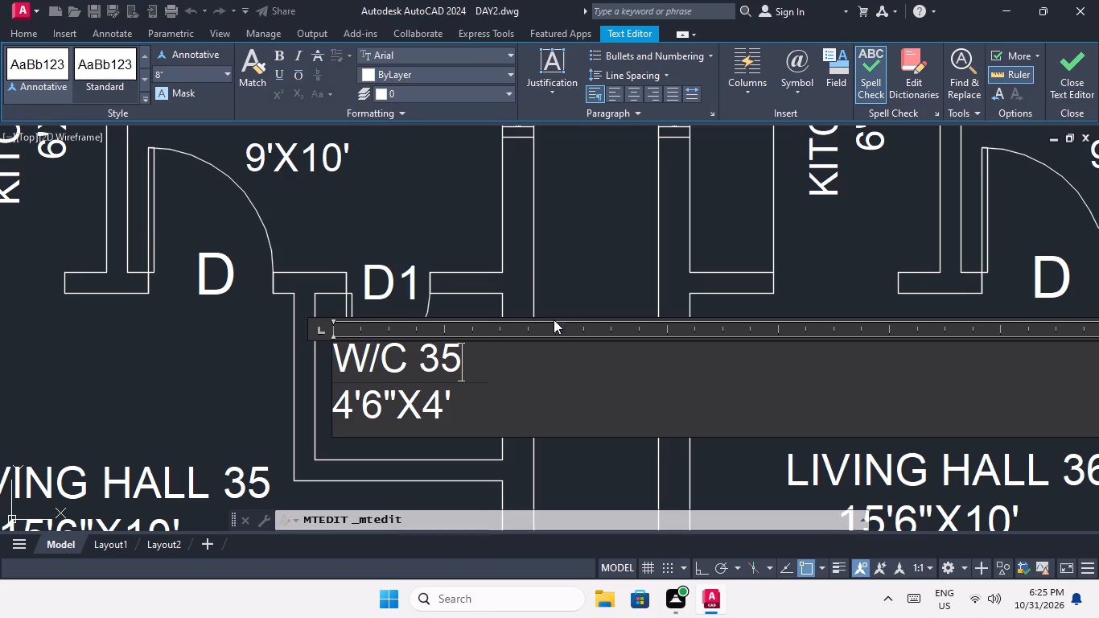
click(560, 299)
Renumber the toilet label beside Living Hall 36 to W/C 36.
scroll(574, 274, down, 2)
middle_drag(574, 273, 365, 272)
scroll(650, 342, up, 2)
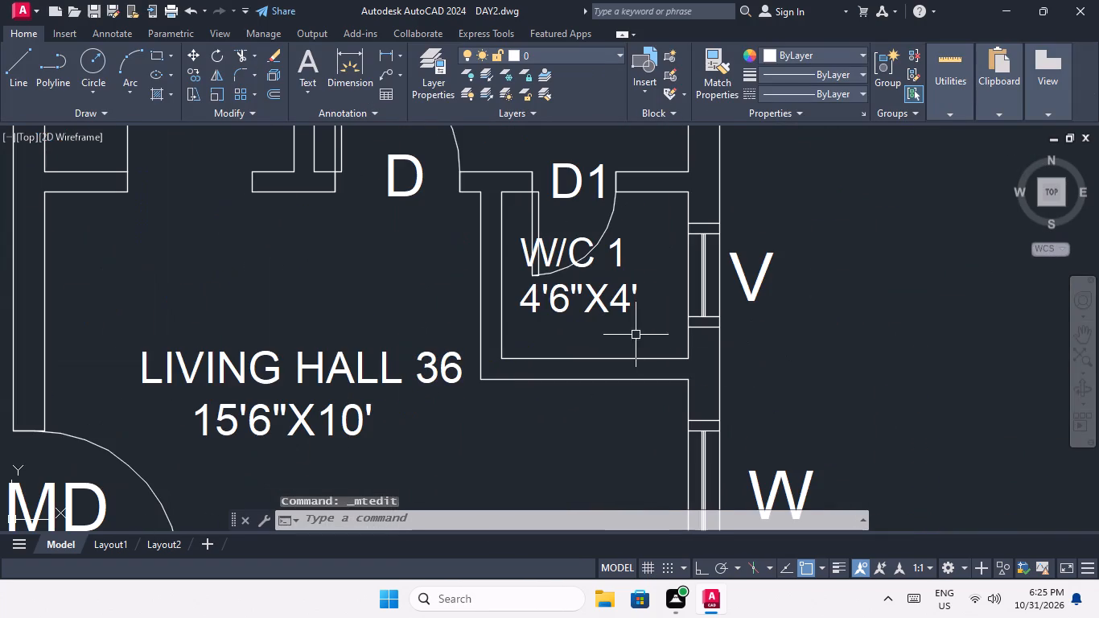
double_click(623, 307)
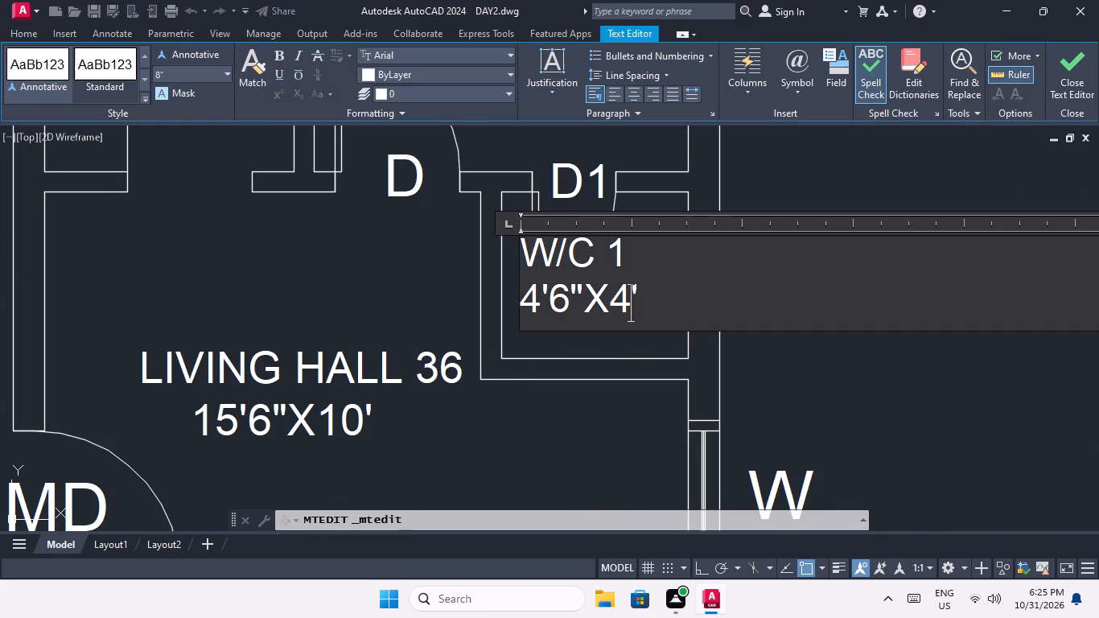
click(629, 257)
key(BackSpace)
text(36)
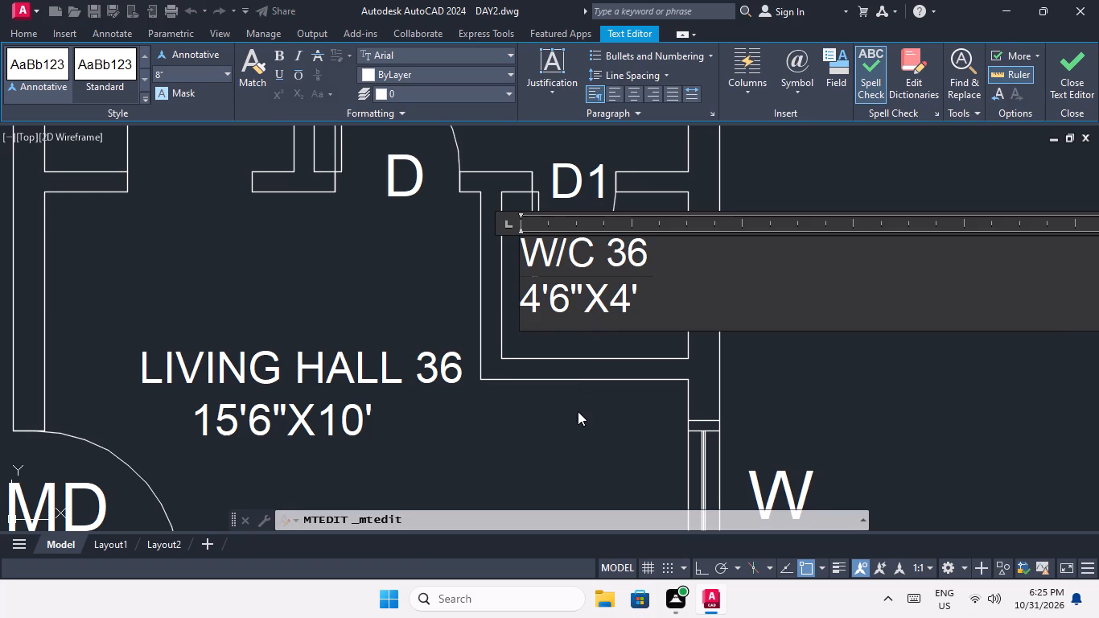
click(578, 411)
Renumber the toilet label beside Living Hall 37 to W/C 37.
scroll(586, 332, down, 3)
middle_drag(585, 363, 590, 209)
scroll(405, 409, up, 1)
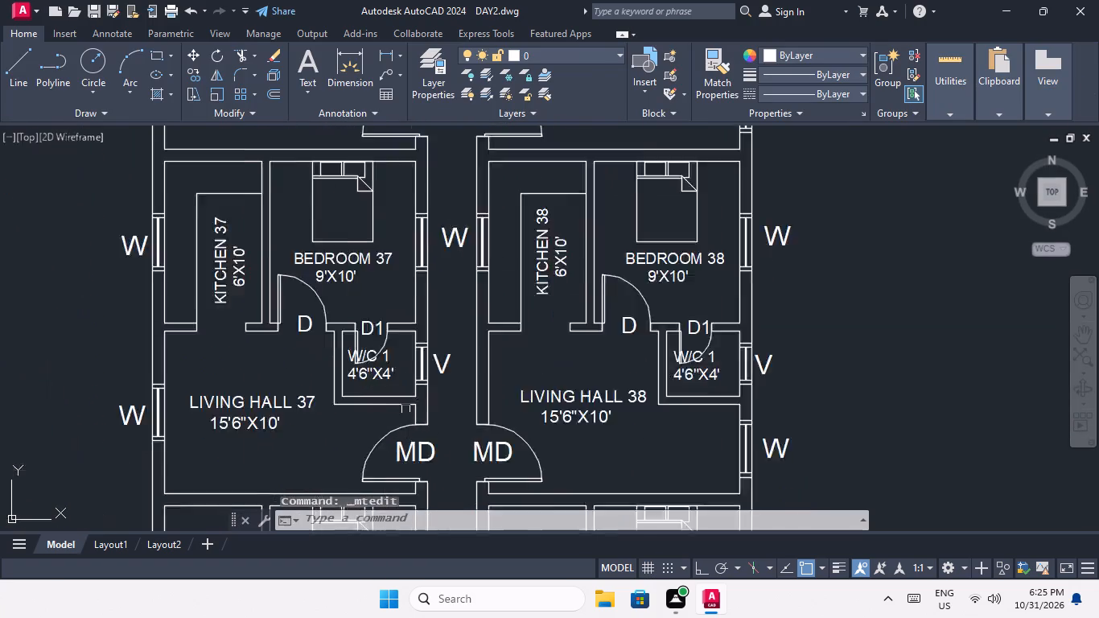
scroll(405, 407, up, 2)
double_click(353, 326)
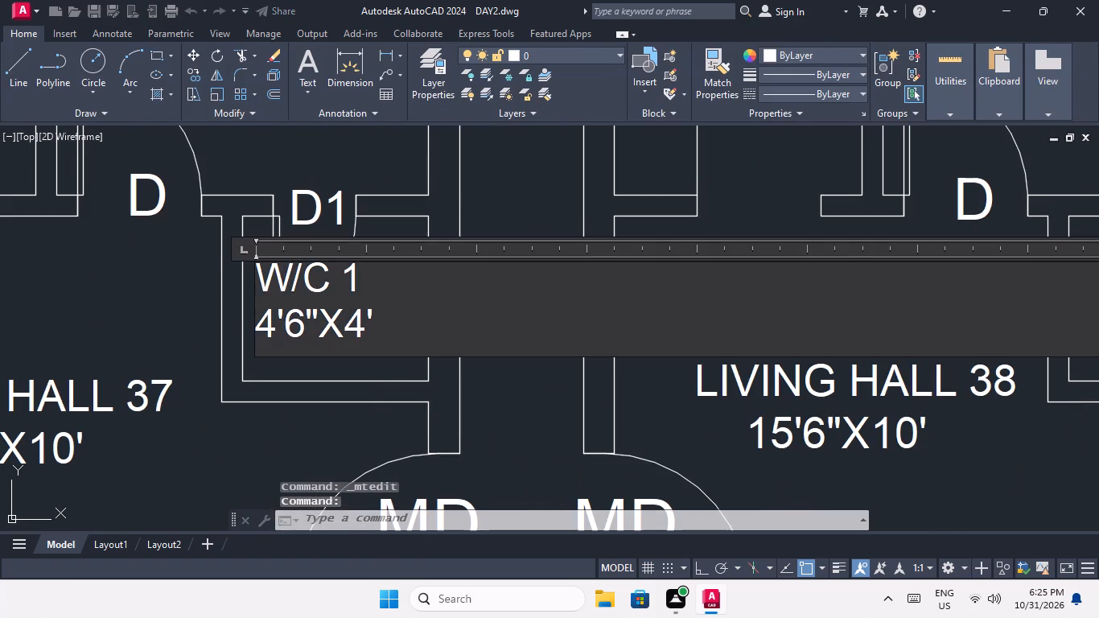
click(374, 288)
key(BackSpace)
text(37)
click(368, 426)
Renumber the toilet label beside Living Hall 38 to W/C 38.
scroll(388, 369, down, 3)
scroll(501, 372, down, 1)
middle_drag(496, 370, 363, 359)
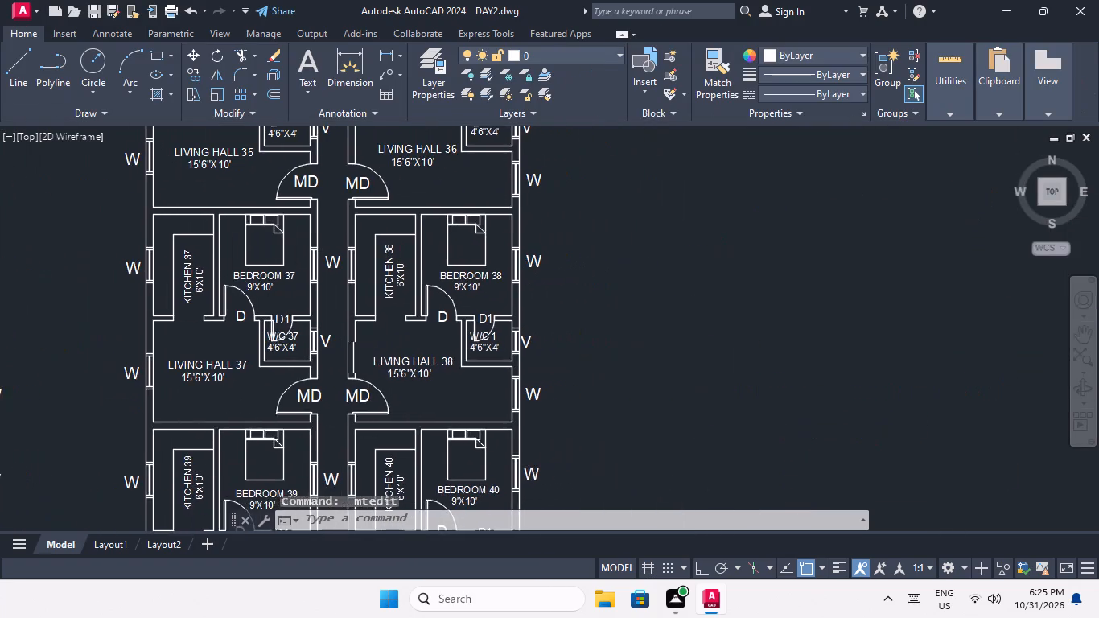
scroll(486, 356, up, 3)
double_click(495, 336)
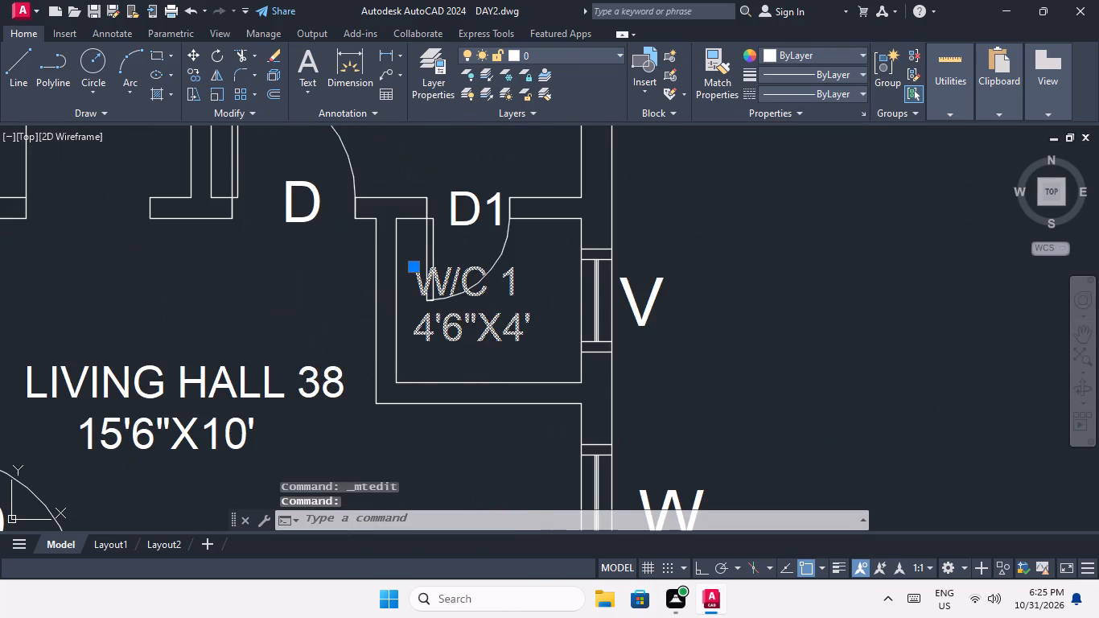
click(522, 278)
key(BackSpace)
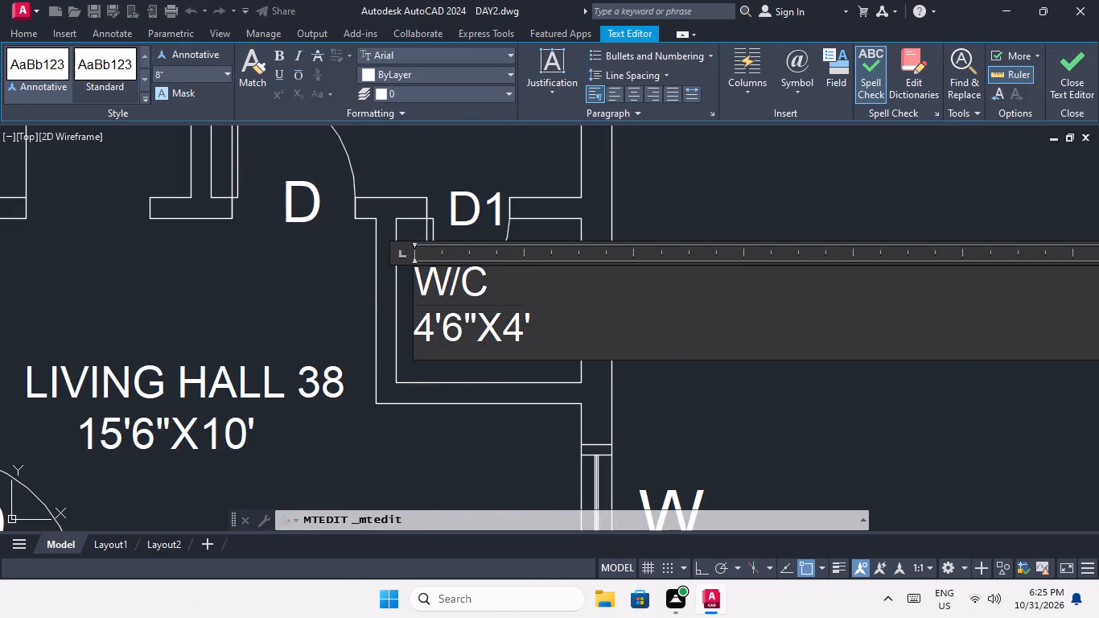
key(3)
key(8)
click(487, 439)
Renumber the toilet label beside Living Hall 39 to W/C 39.
scroll(496, 337, down, 4)
middle_drag(494, 360, 494, 335)
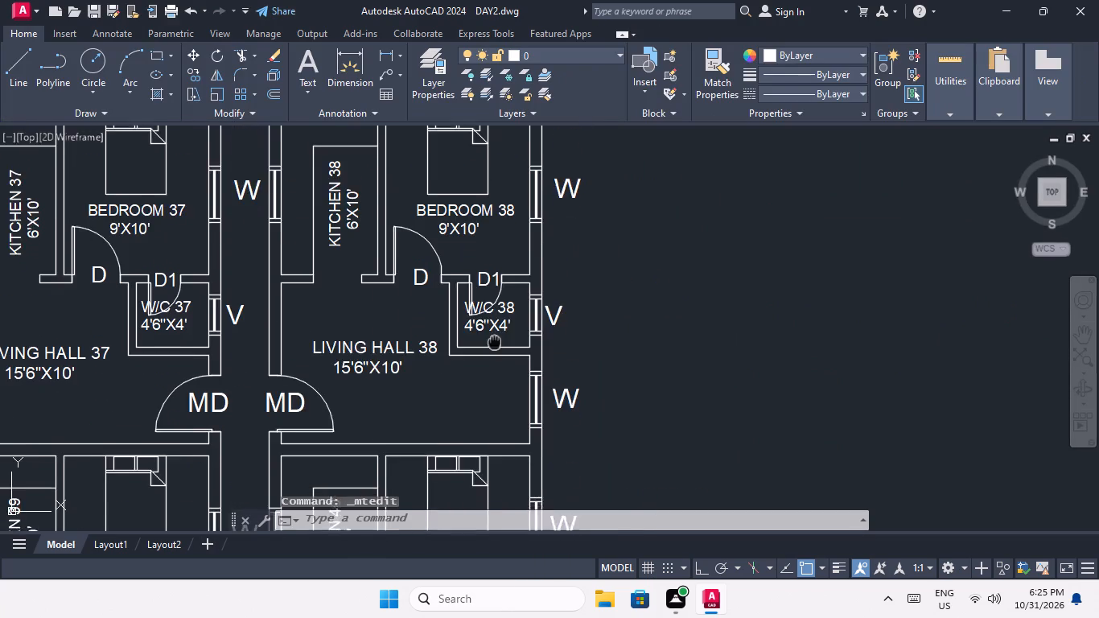
middle_drag(494, 335, 497, 270)
middle_drag(465, 338, 551, 302)
middle_drag(467, 376, 540, 170)
scroll(333, 348, up, 3)
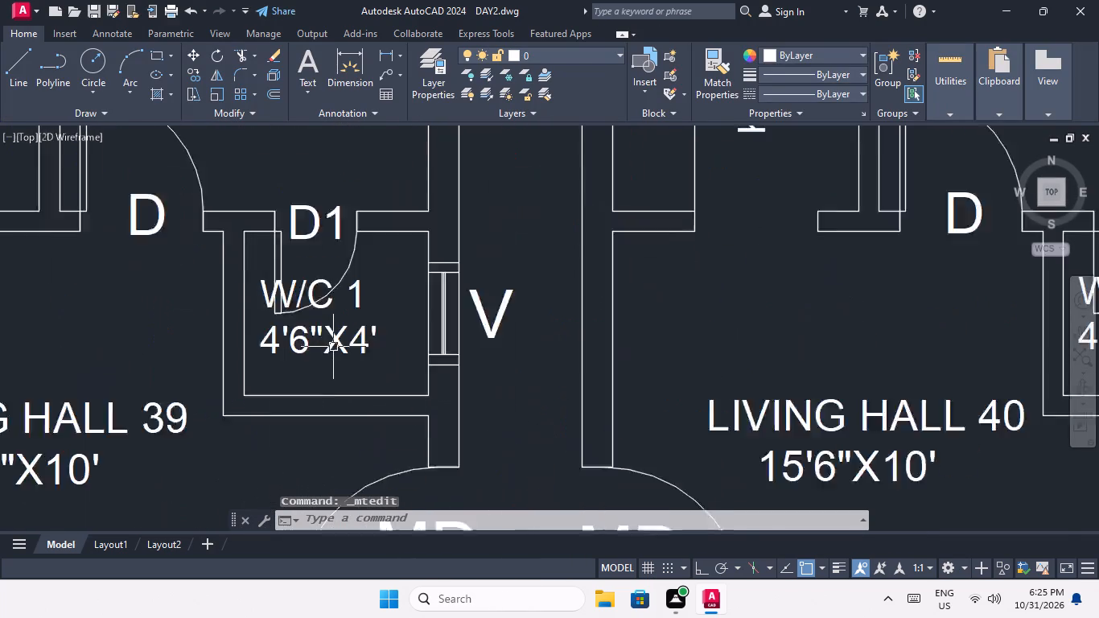
double_click(340, 344)
click(391, 280)
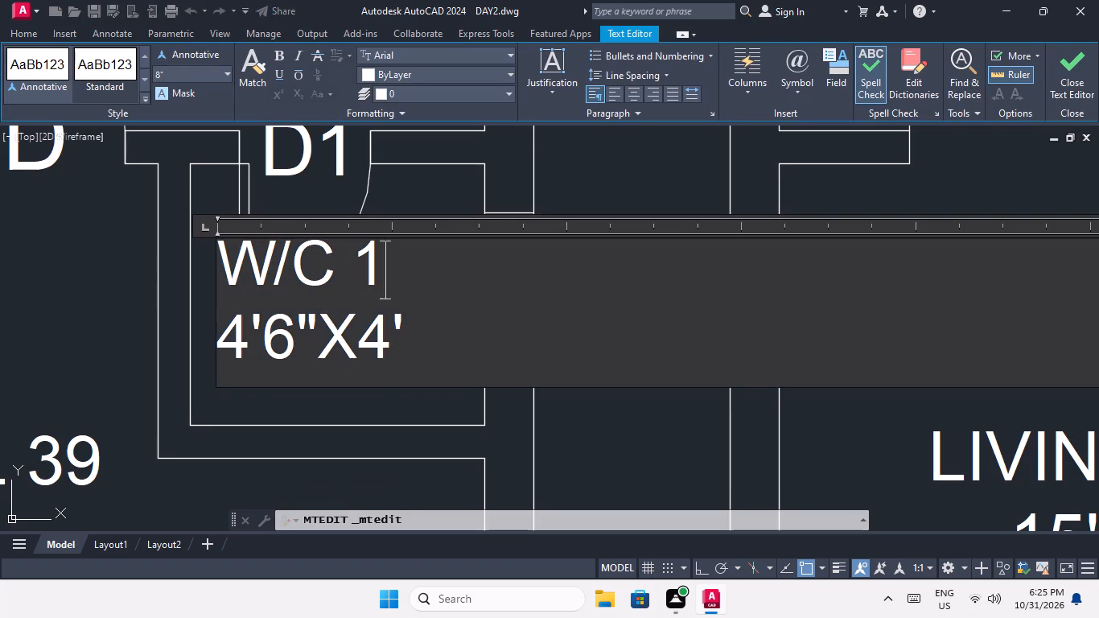
key(BackSpace)
text(38)
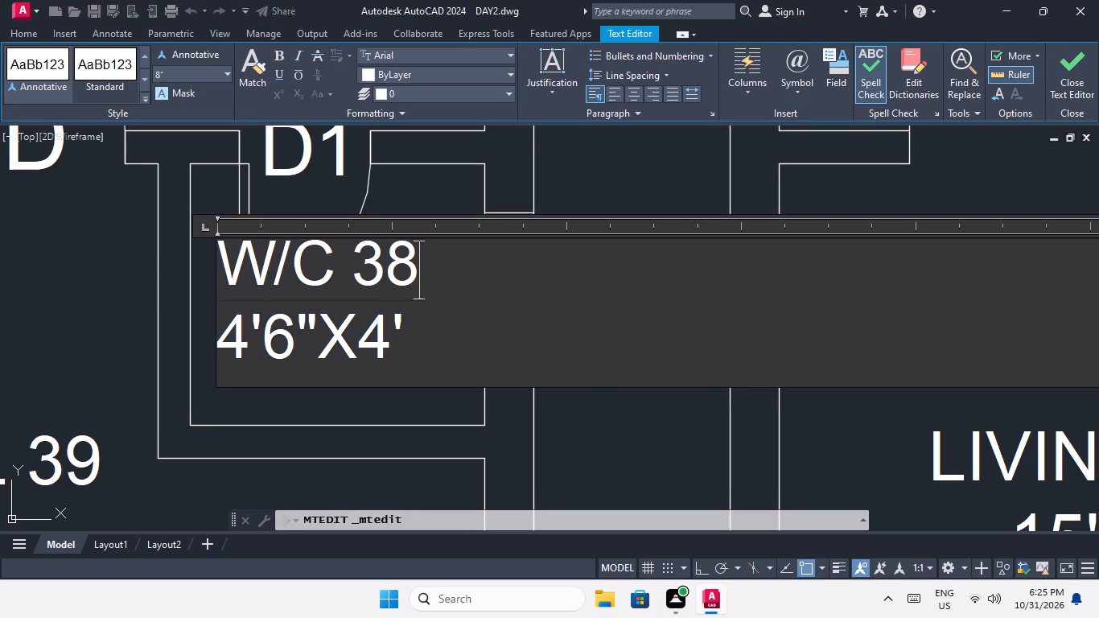
scroll(396, 314, down, 4)
scroll(406, 299, up, 3)
key(BackSpace)
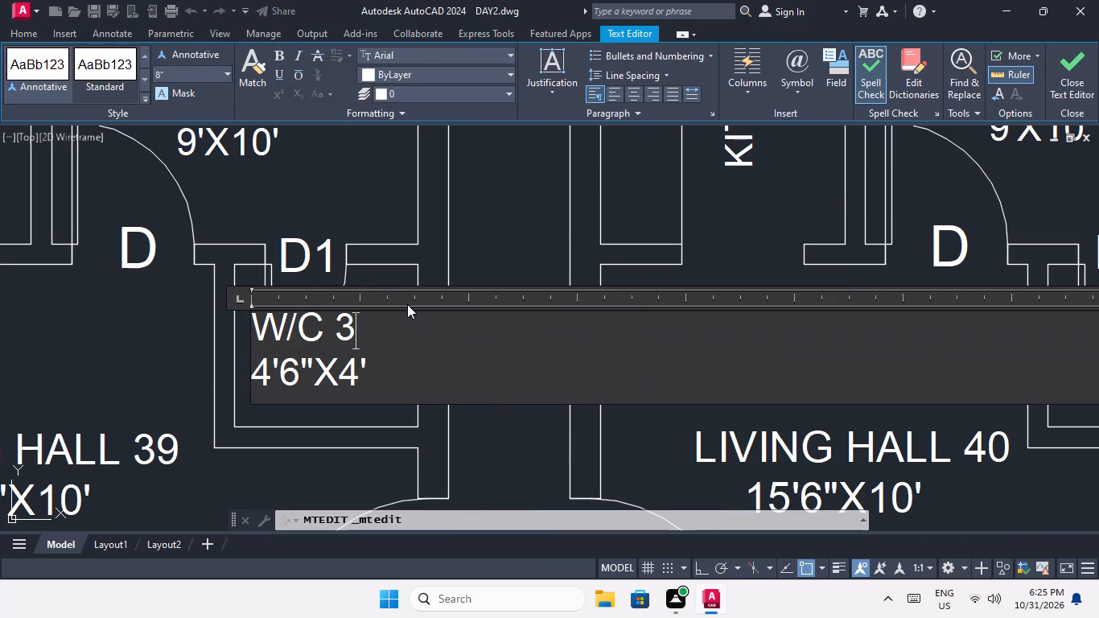
key(9)
click(485, 451)
Renumber the toilet label beside Living Hall 40 to W/C 40.
scroll(621, 354, down, 1)
middle_drag(621, 353, 407, 342)
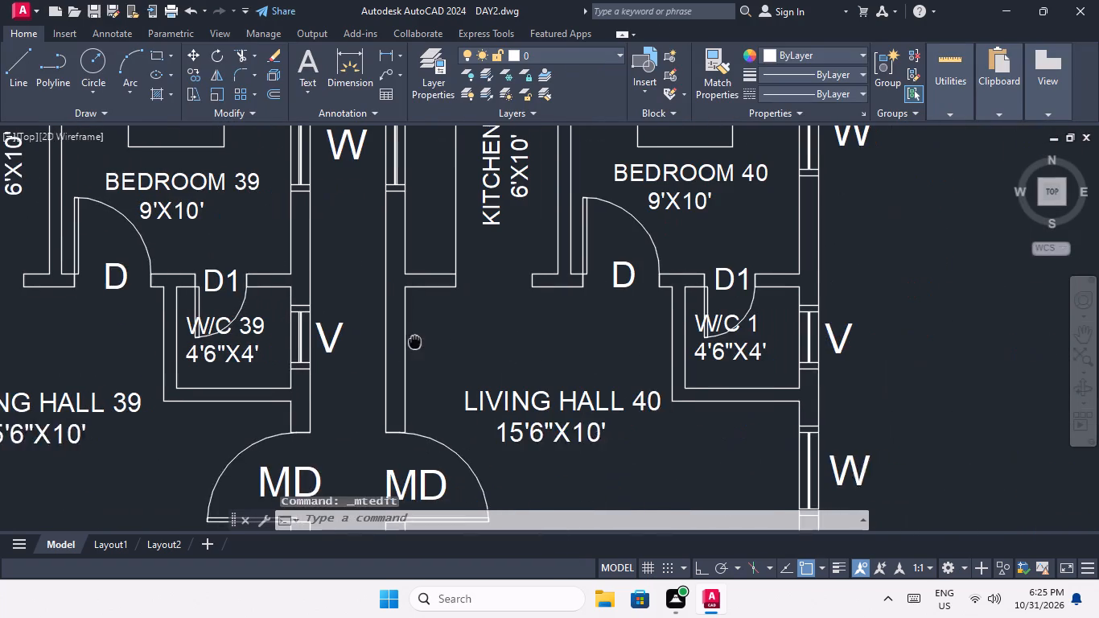
middle_drag(407, 342, 399, 343)
double_click(735, 352)
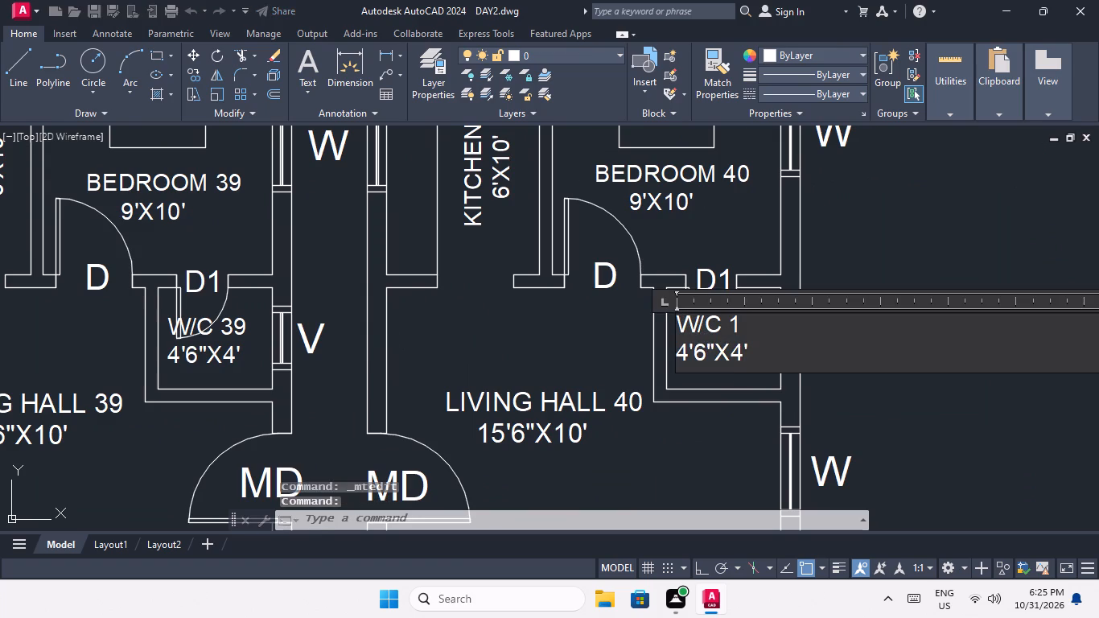
click(747, 324)
key(BackSpace)
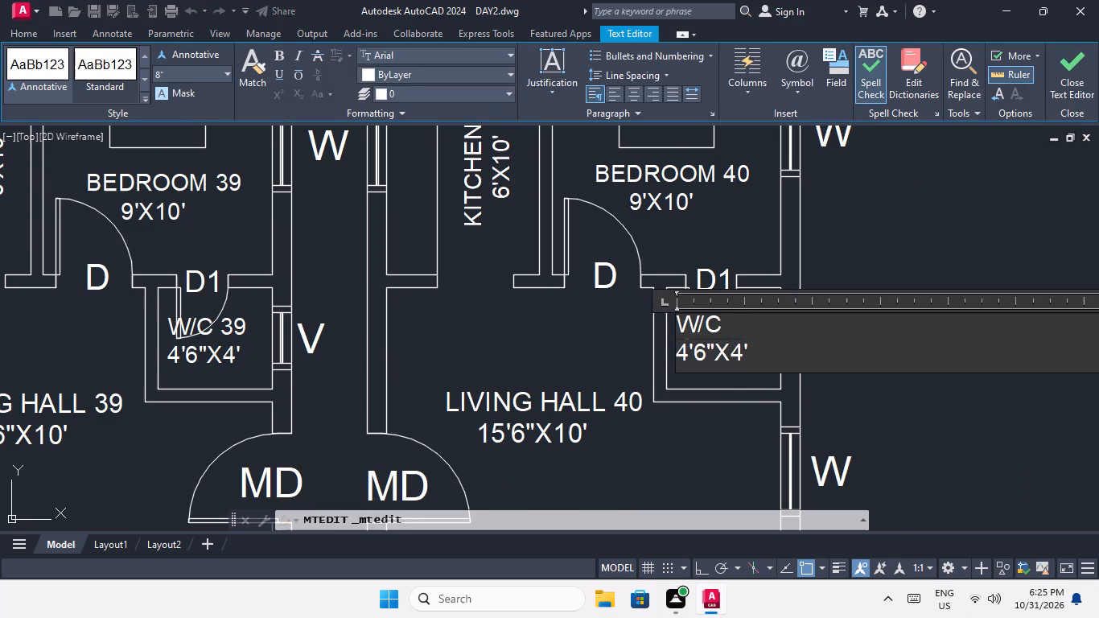
key(4)
key(0)
click(694, 435)
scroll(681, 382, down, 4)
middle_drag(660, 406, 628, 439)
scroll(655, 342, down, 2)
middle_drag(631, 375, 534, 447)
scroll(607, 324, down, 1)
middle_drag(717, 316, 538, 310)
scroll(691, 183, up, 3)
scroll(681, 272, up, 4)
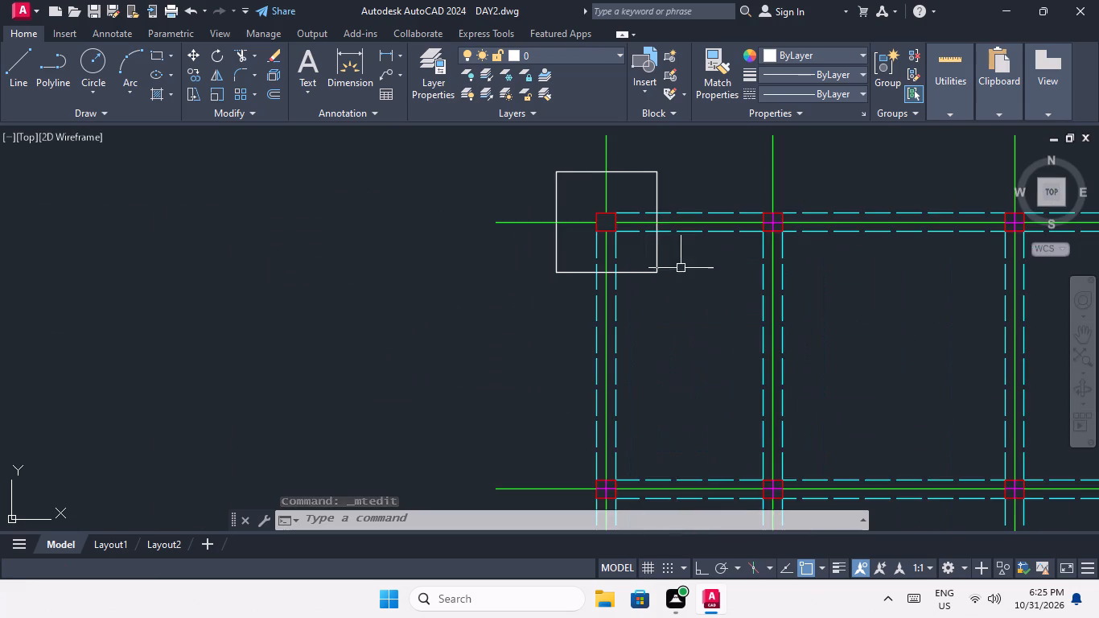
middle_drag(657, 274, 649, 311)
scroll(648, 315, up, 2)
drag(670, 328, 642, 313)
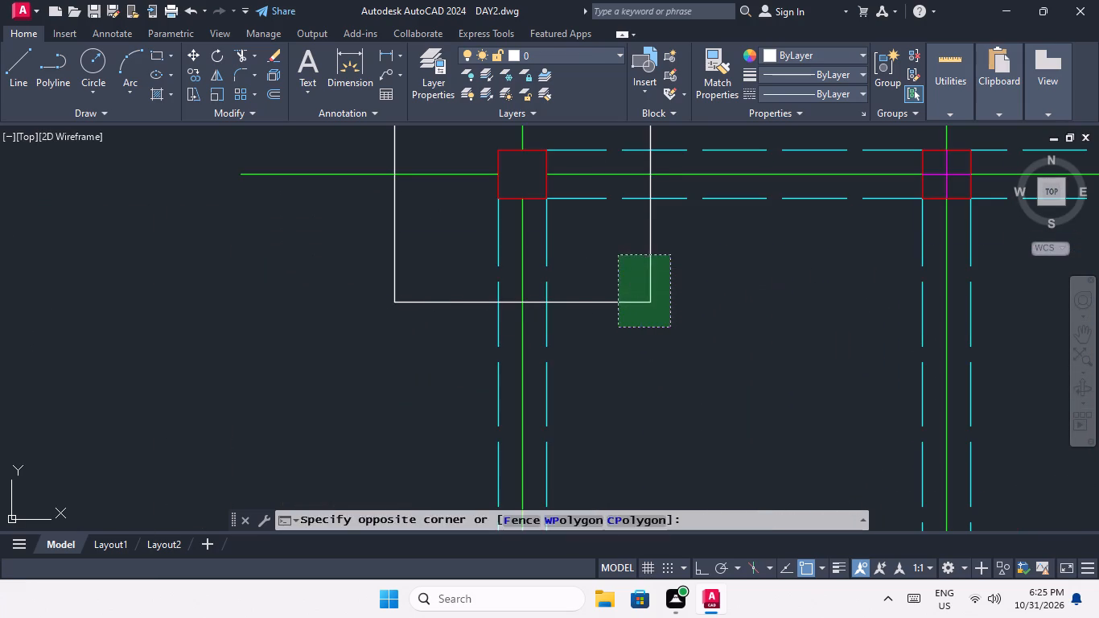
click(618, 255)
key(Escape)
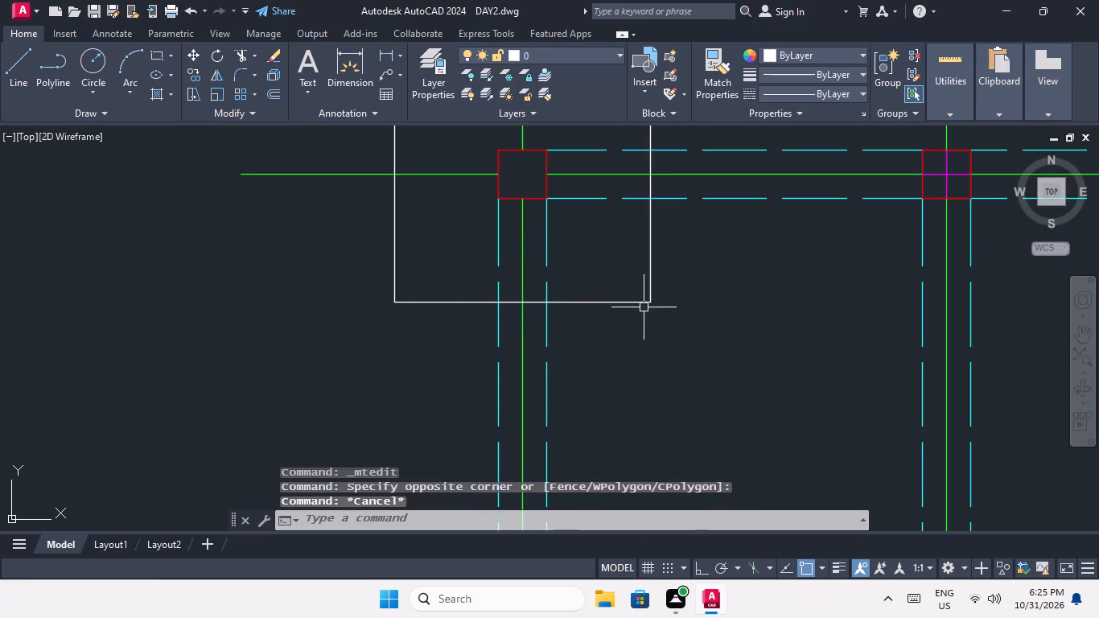
Erase the four white lines of the square around the top-left corner column of the column grid.
scroll(669, 307, down, 3)
middle_drag(677, 311, 480, 299)
scroll(489, 282, down, 2)
middle_drag(497, 304, 375, 284)
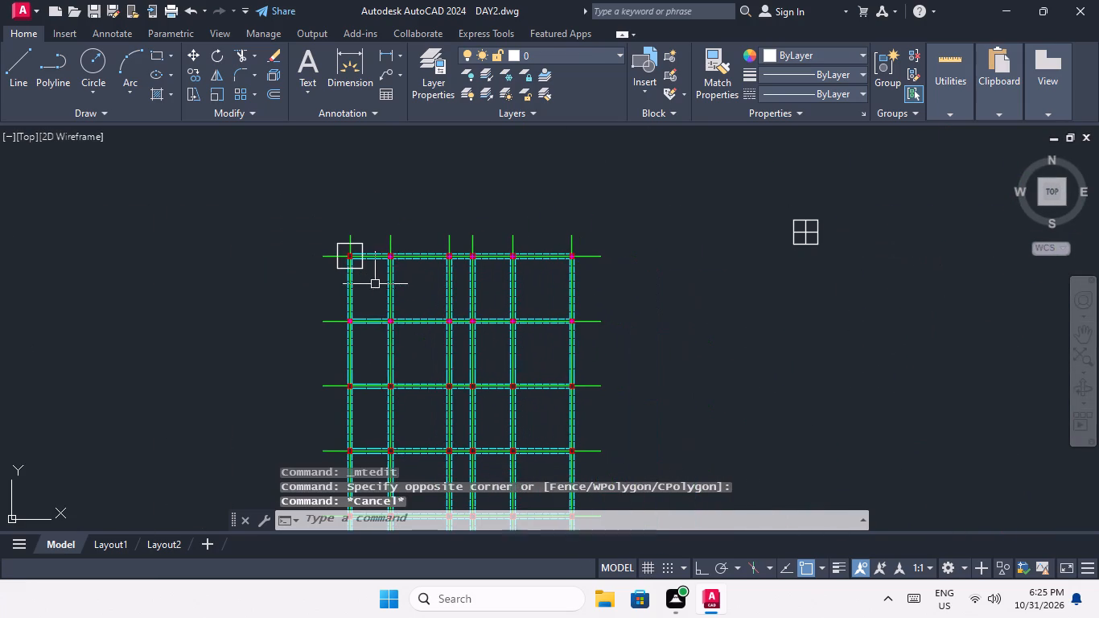
scroll(361, 255, up, 5)
drag(397, 348, 366, 344)
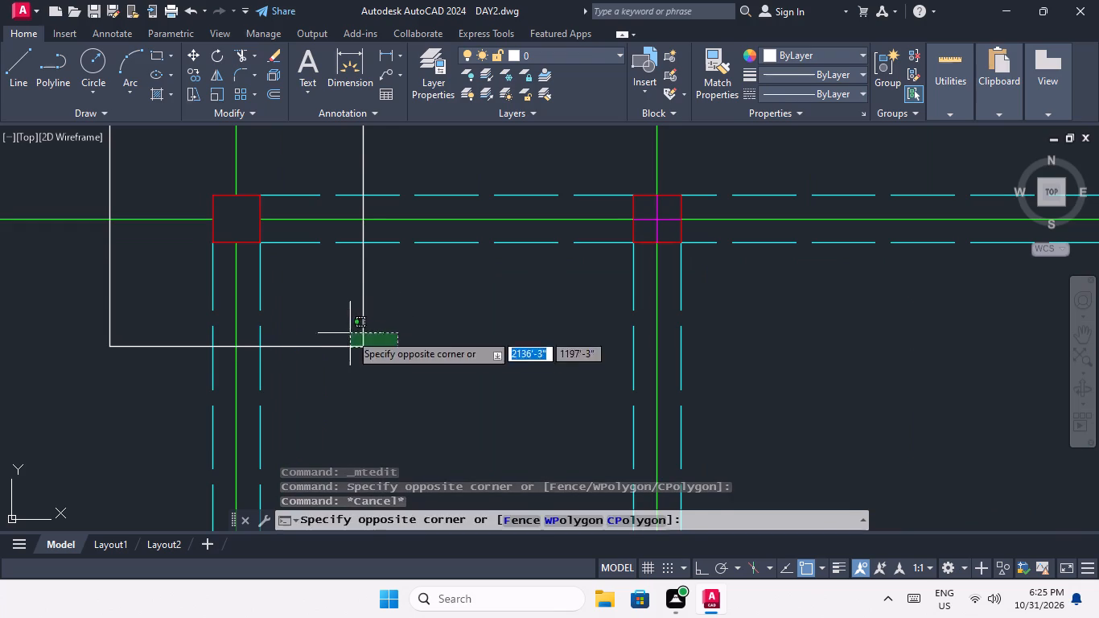
click(350, 332)
scroll(350, 332, down, 2)
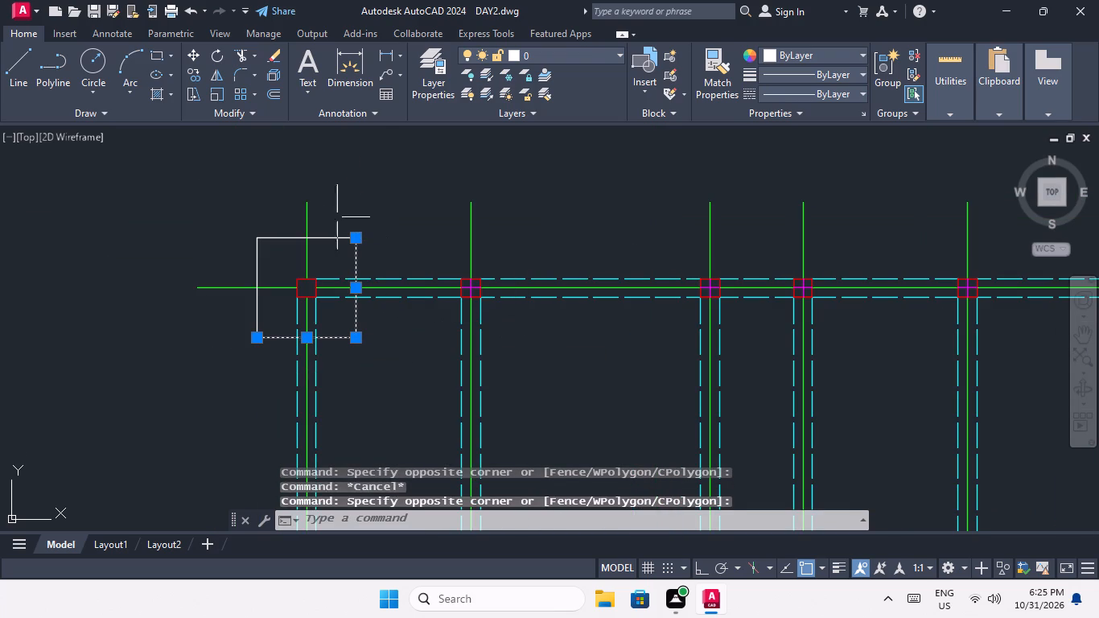
scroll(273, 227, up, 3)
drag(278, 227, 145, 338)
click(108, 347)
key(Delete)
Erase the two magenta cross lines inside the second column of the column grid's top row.
scroll(181, 273, down, 3)
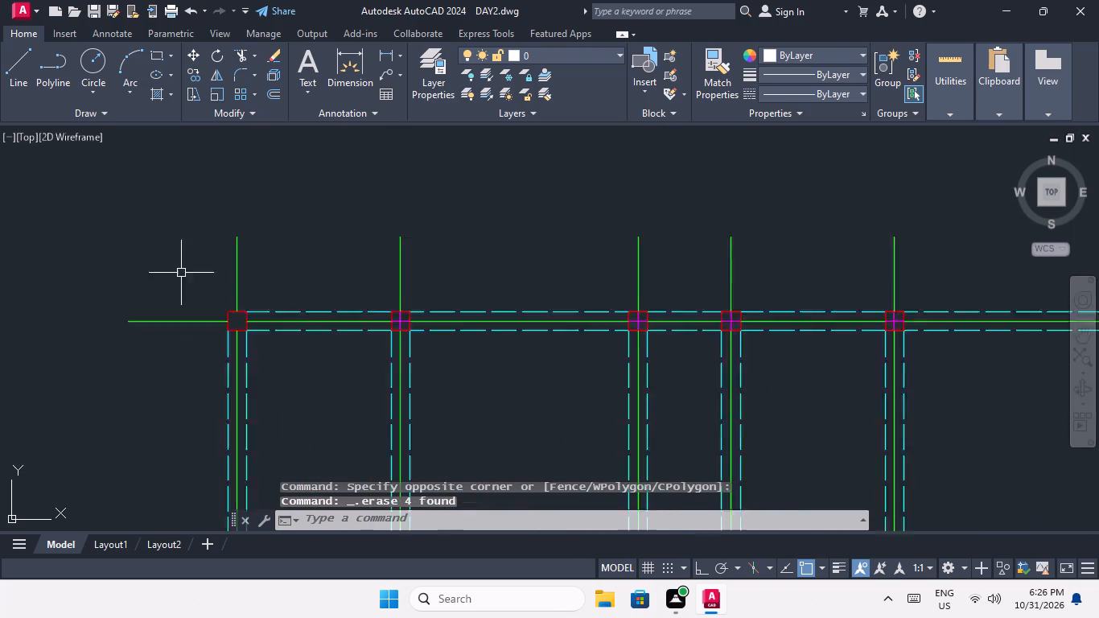
scroll(181, 273, down, 1)
middle_drag(307, 317, 307, 183)
scroll(297, 209, down, 2)
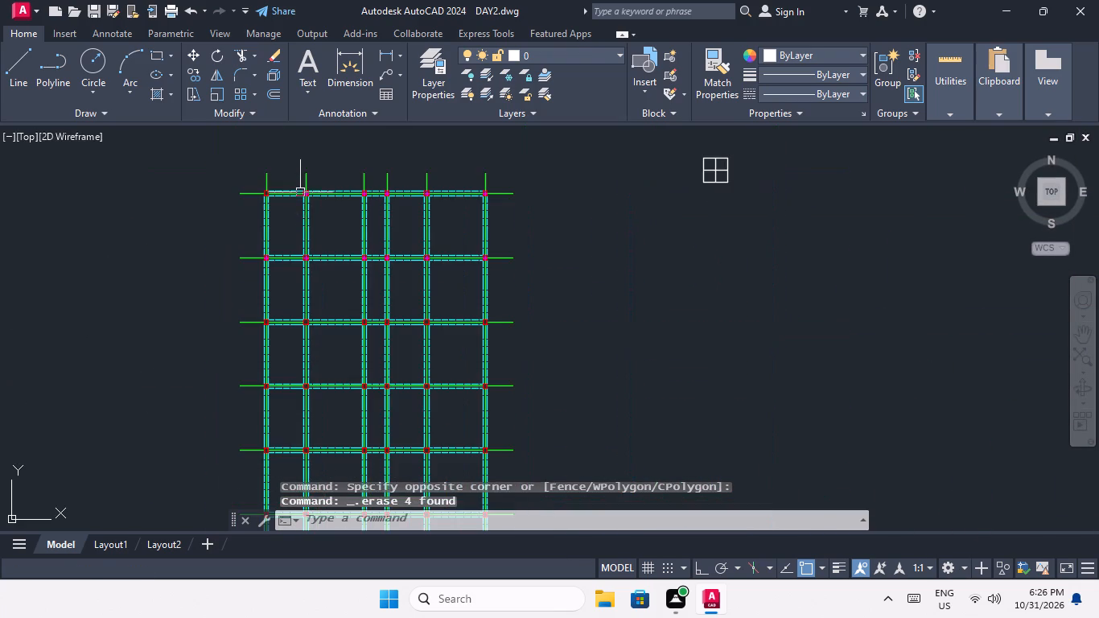
scroll(300, 191, up, 6)
scroll(358, 229, up, 2)
drag(355, 243, 317, 216)
click(283, 174)
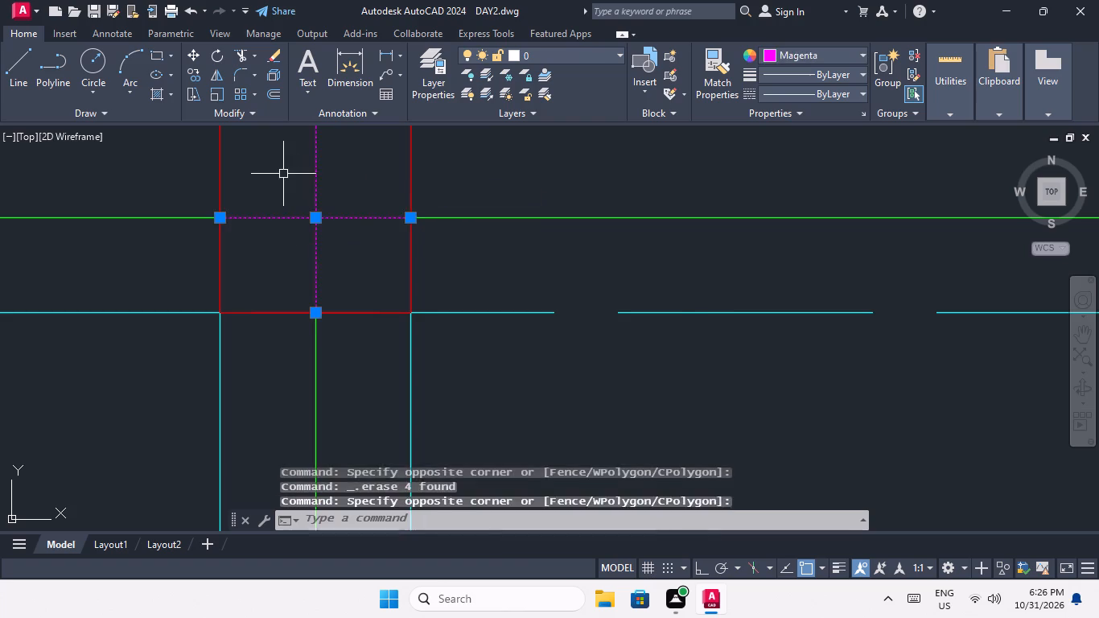
key(Delete)
Erase the two magenta cross lines inside the third column of the column grid's top row.
scroll(331, 219, down, 4)
middle_drag(732, 228, 532, 262)
scroll(490, 256, up, 1)
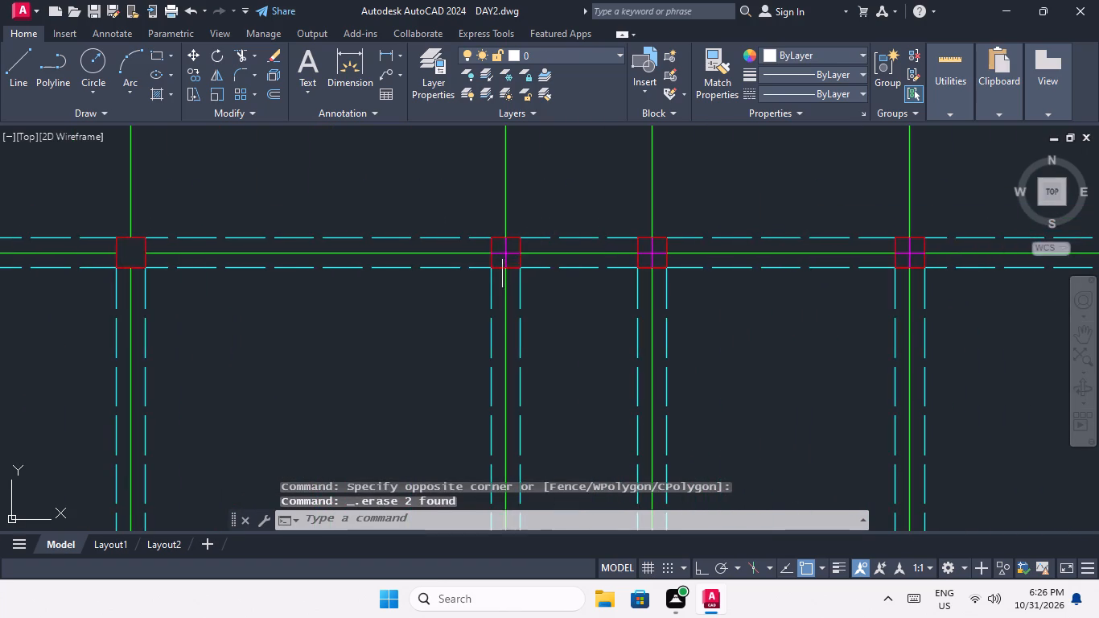
scroll(490, 256, up, 3)
drag(657, 275, 582, 233)
click(581, 221)
key(Delete)
Erase the two magenta cross lines inside the fourth column of the column grid's top row.
scroll(585, 215, down, 5)
middle_drag(616, 258, 529, 273)
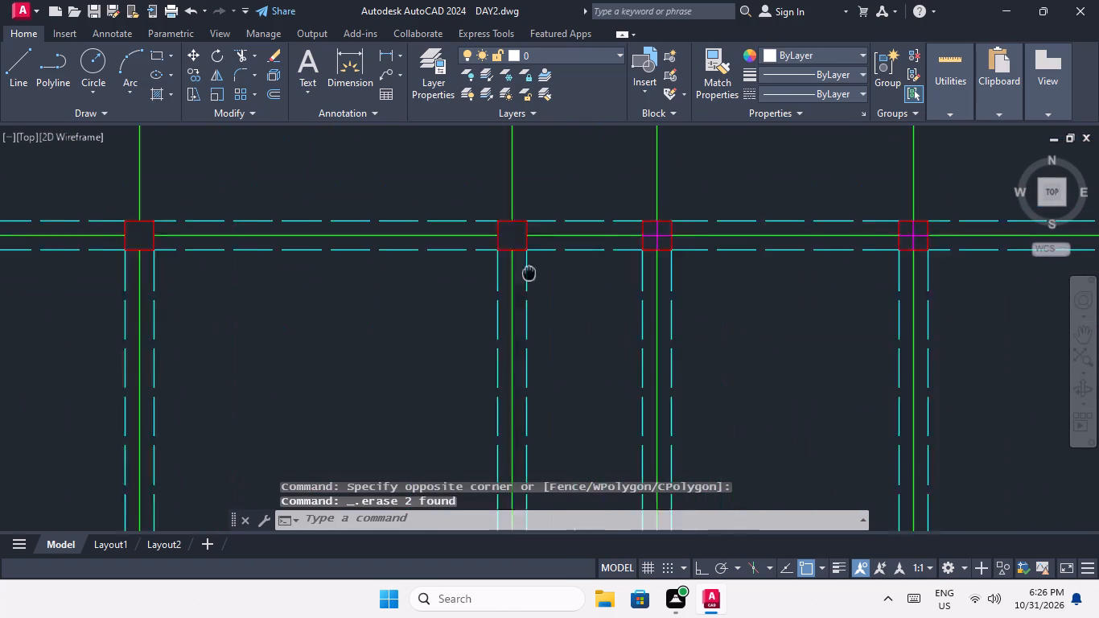
middle_drag(529, 273, 379, 273)
scroll(493, 228, up, 4)
drag(532, 318, 482, 279)
click(478, 265)
key(Delete)
Erase the two magenta cross lines inside the fifth column of the column grid's top row.
scroll(487, 264, down, 5)
middle_drag(558, 319, 416, 327)
scroll(520, 276, up, 4)
drag(470, 319, 461, 301)
click(438, 276)
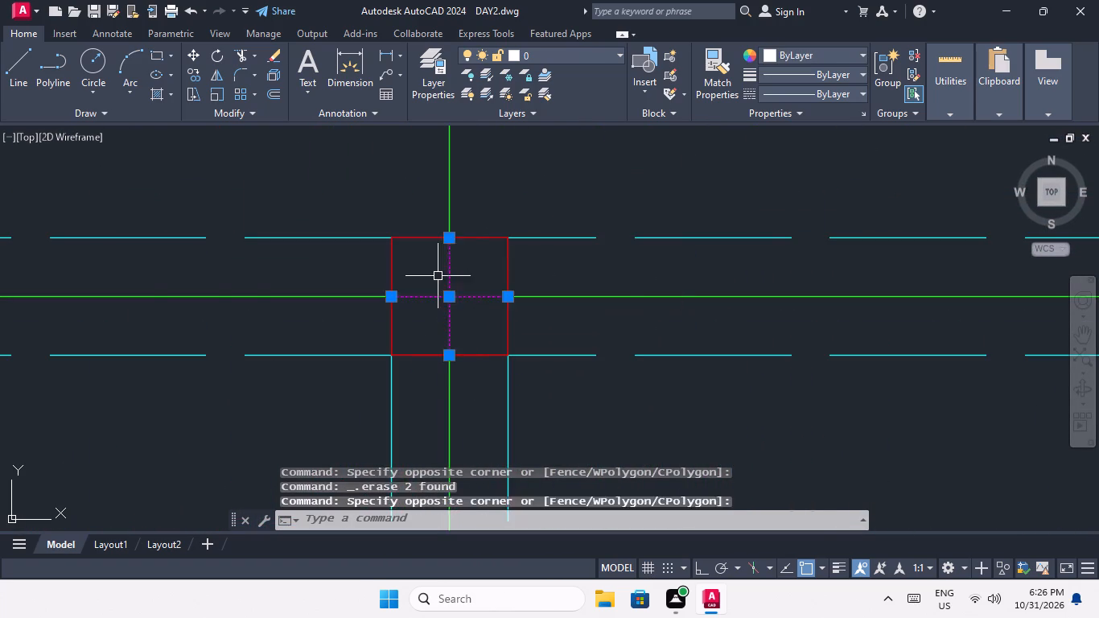
key(Delete)
Erase the two magenta cross lines inside the sixth, corner column of the column grid's top row.
scroll(454, 278, down, 3)
middle_drag(710, 306, 404, 296)
scroll(529, 270, up, 4)
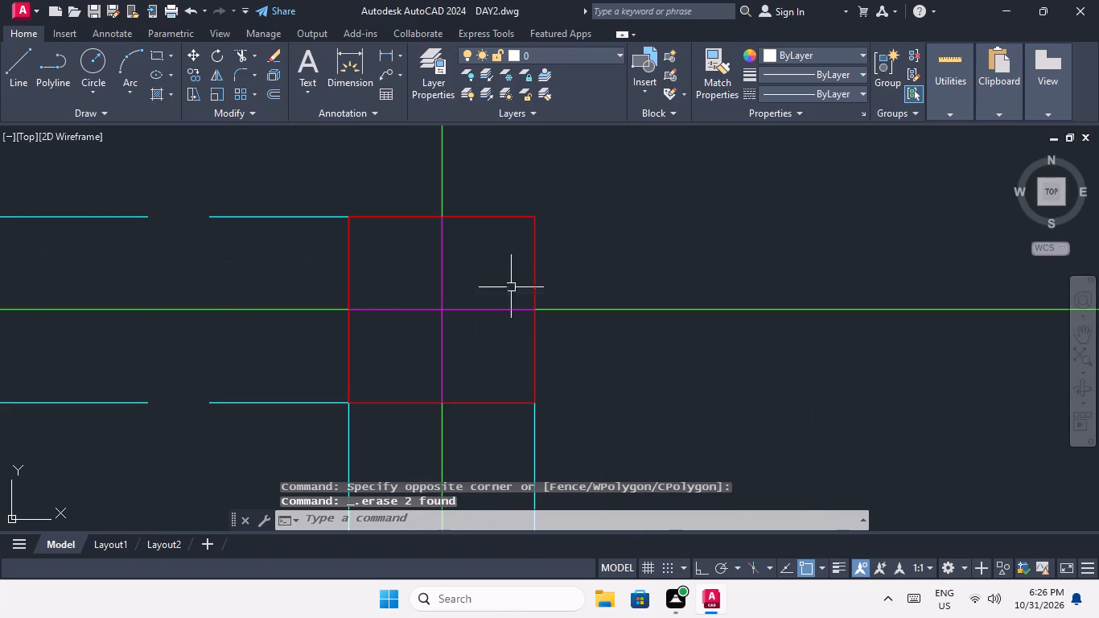
drag(471, 328, 431, 305)
drag(405, 257, 408, 266)
key(Delete)
Save the drawing.
scroll(436, 286, down, 2)
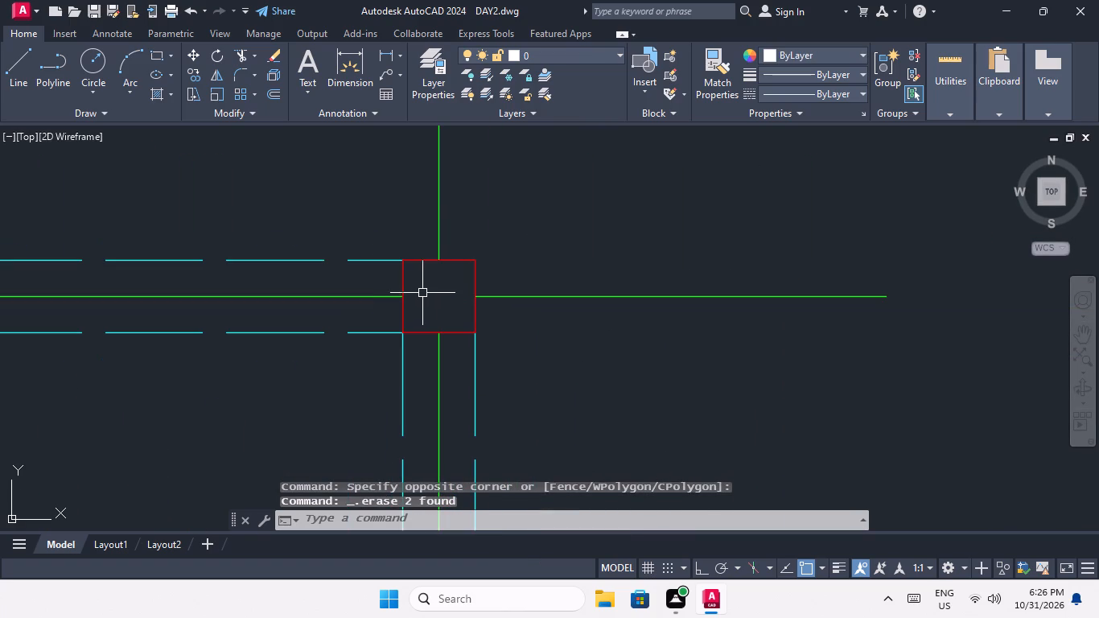
key(ctrl+s)
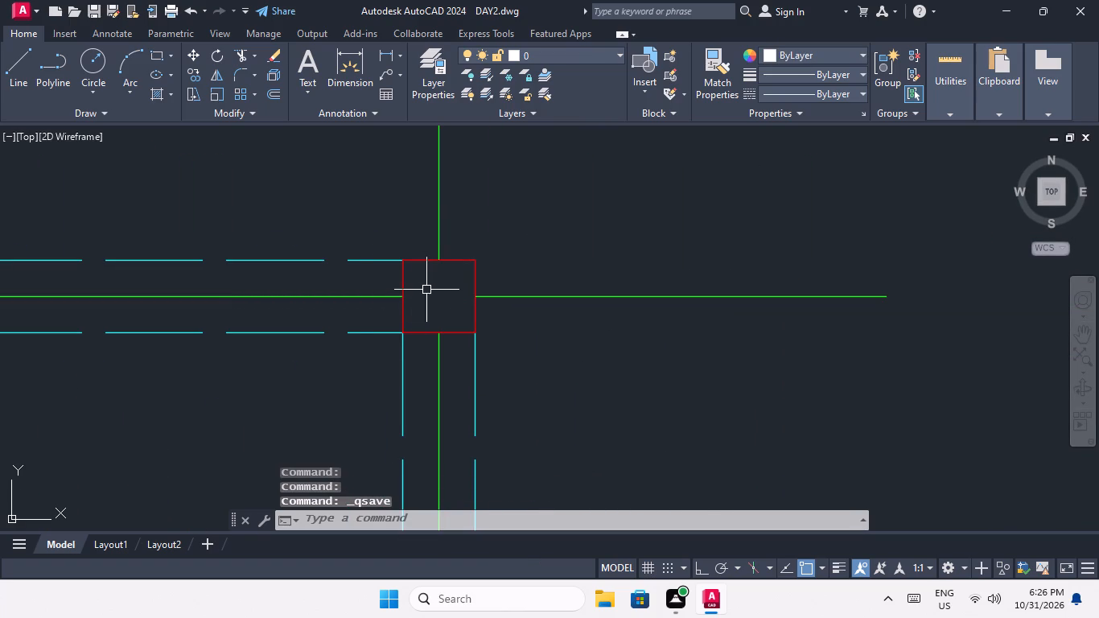
key(ctrl+s)
Erase the two magenta cross lines inside the first column of the column grid's second row.
scroll(436, 254, down, 5)
middle_drag(400, 294, 516, 233)
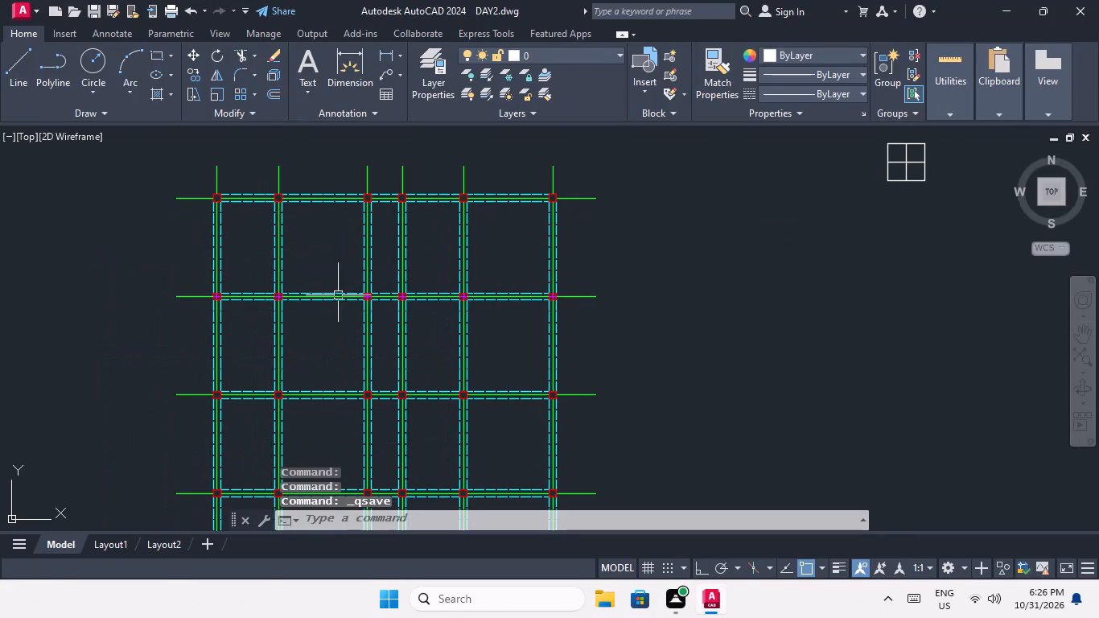
scroll(220, 294, up, 7)
drag(204, 328, 173, 312)
click(157, 282)
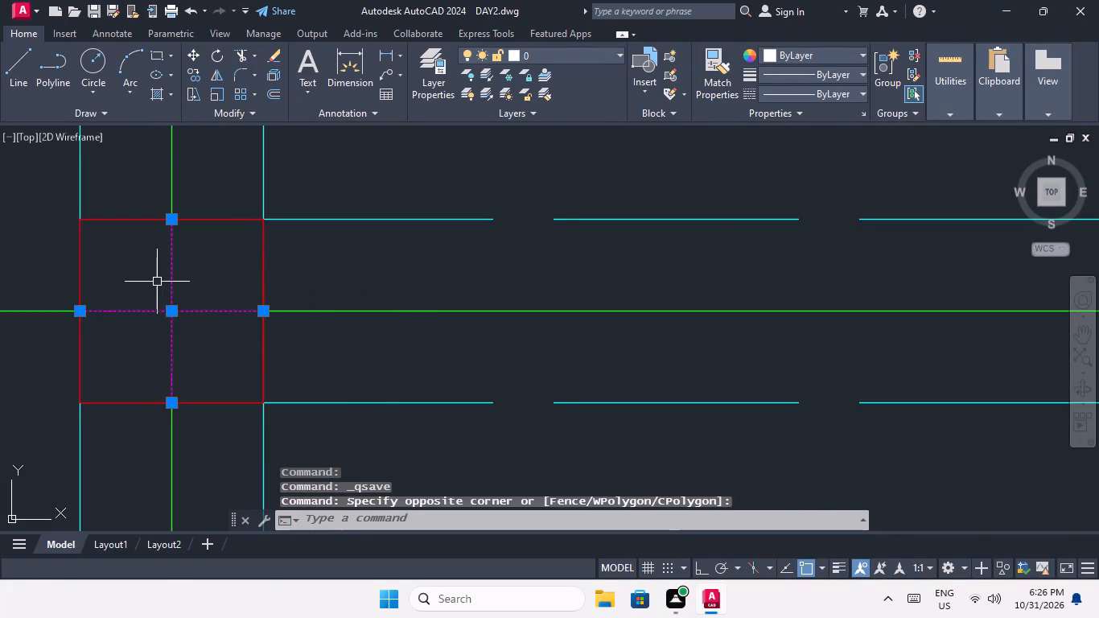
key(Delete)
Erase the two magenta cross lines inside the second column of the column grid's second row.
scroll(222, 269, down, 4)
middle_drag(307, 300, 182, 301)
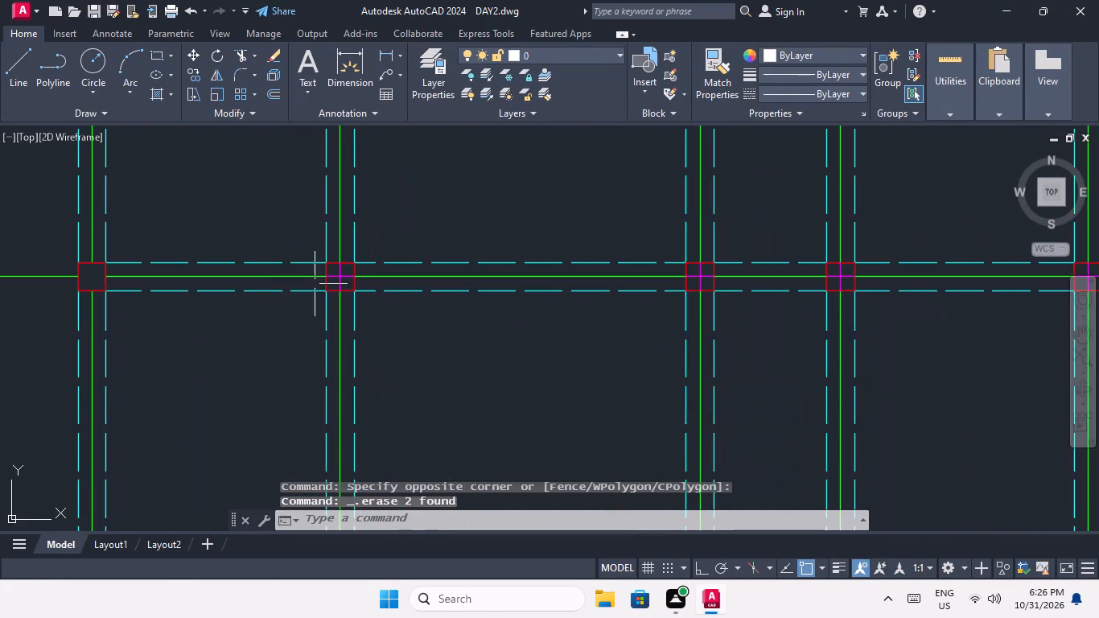
scroll(332, 279, up, 4)
drag(409, 297, 377, 270)
click(364, 235)
key(Delete)
Erase the two magenta cross lines inside the third column of the column grid's second row.
scroll(358, 241, down, 4)
middle_drag(447, 285, 335, 298)
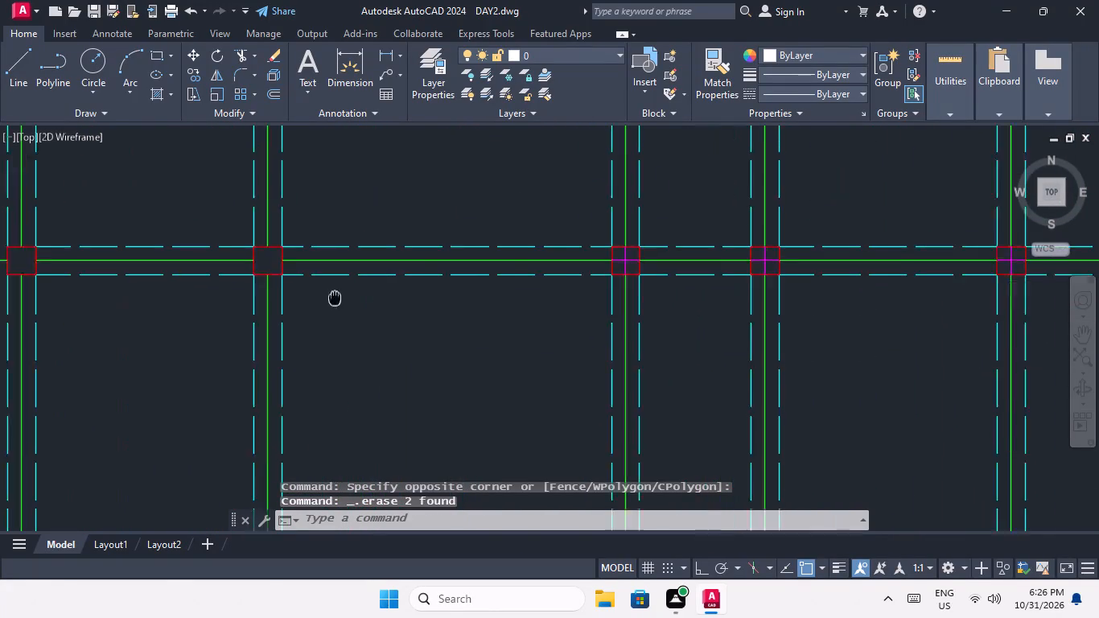
middle_drag(335, 298, 236, 300)
scroll(520, 264, up, 4)
drag(491, 279, 446, 253)
click(427, 197)
key(Delete)
Erase the two magenta cross lines inside the fourth column of the column grid's second row.
scroll(438, 228, down, 4)
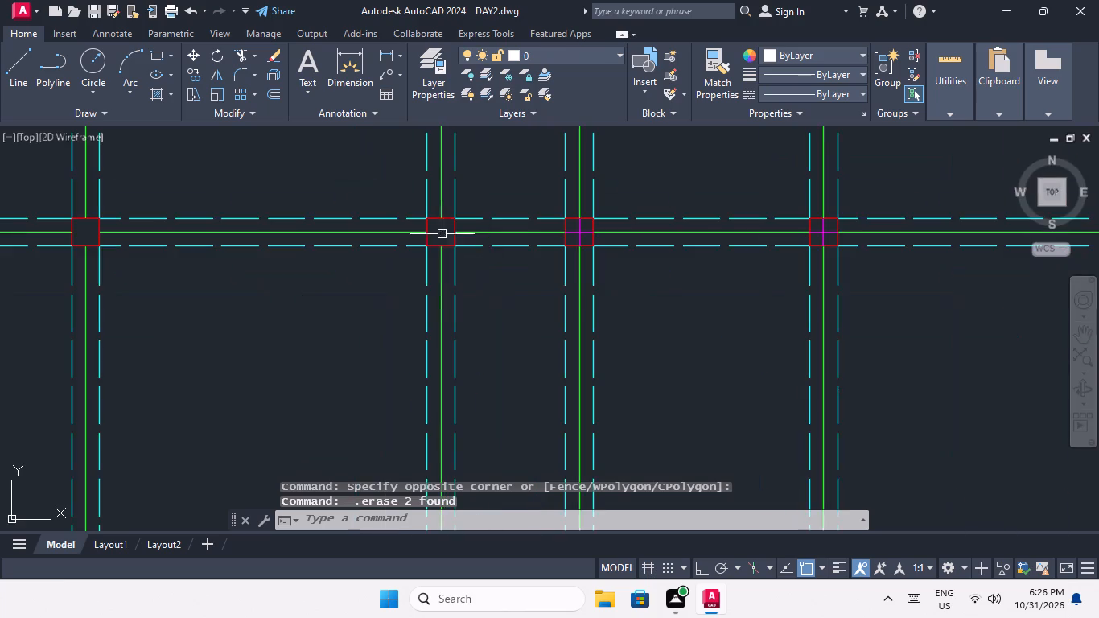
middle_drag(557, 283, 358, 323)
scroll(394, 270, up, 4)
drag(367, 279, 348, 260)
click(310, 206)
key(Delete)
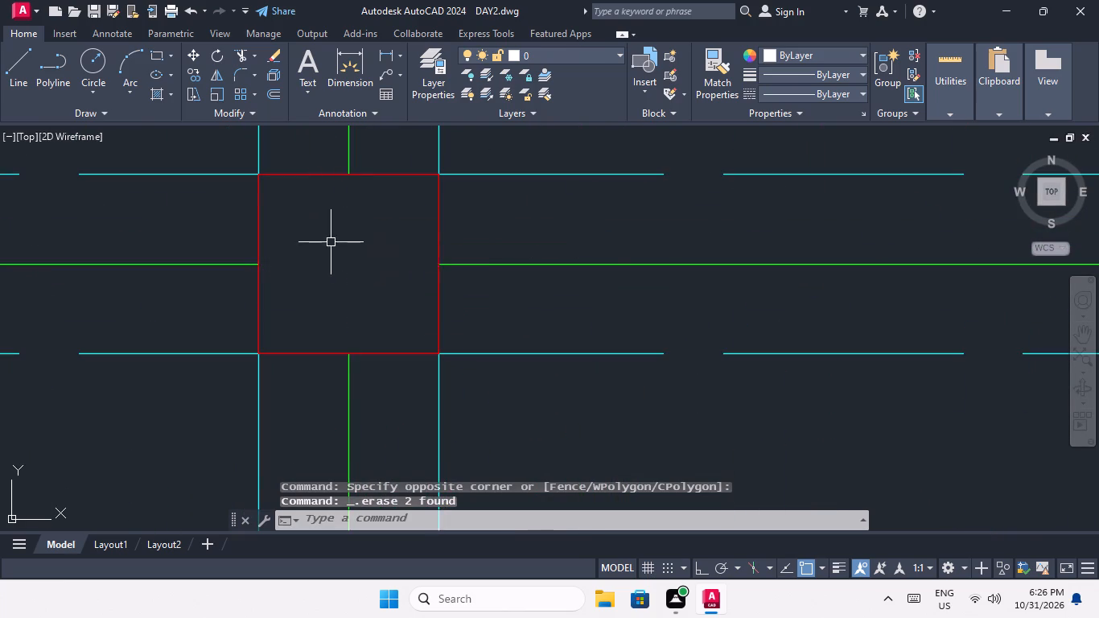
Erase the two magenta cross lines inside the fifth column of the column grid's second row.
scroll(334, 241, down, 4)
middle_drag(450, 290, 317, 331)
scroll(442, 294, up, 4)
drag(513, 299, 462, 260)
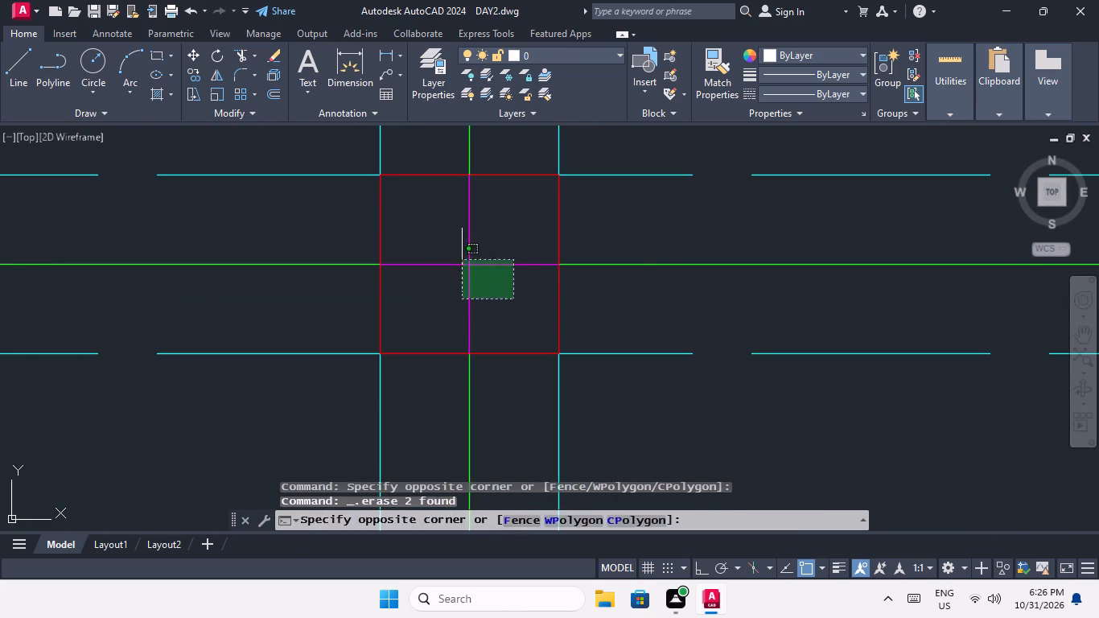
drag(453, 218, 453, 230)
key(Delete)
Erase the two magenta cross lines inside the sixth column of the column grid's second row.
scroll(457, 257, down, 5)
scroll(697, 275, up, 4)
drag(620, 218, 613, 212)
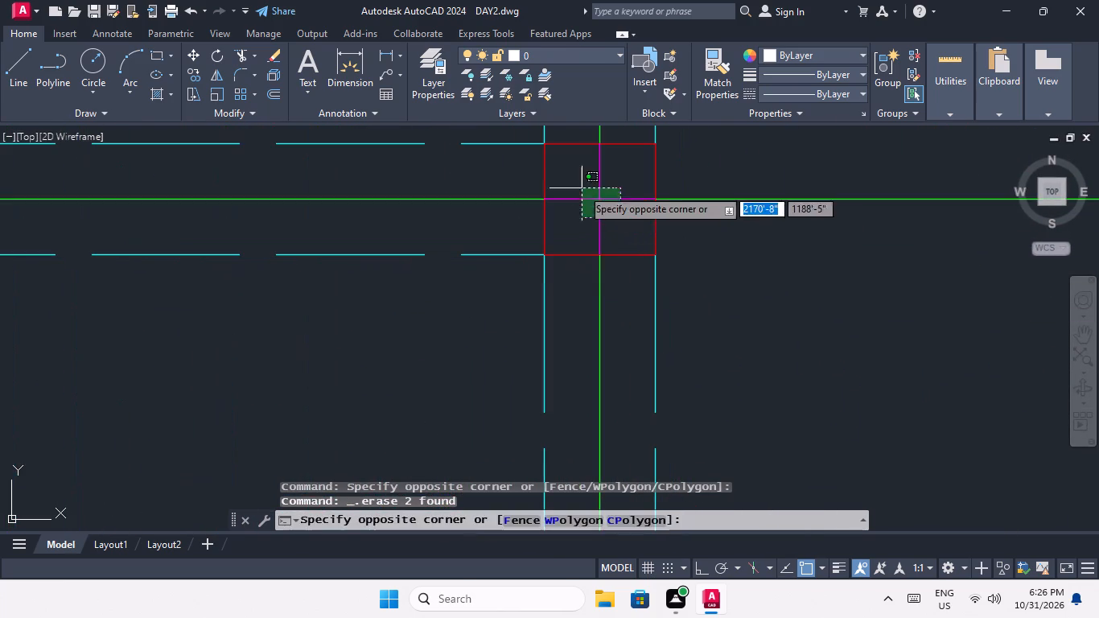
drag(566, 177, 569, 184)
key(Delete)
Erase the stray white square with its inner cross lines standing beside the top of the column grid.
scroll(611, 225, down, 7)
scroll(575, 290, down, 1)
middle_drag(578, 289, 666, 263)
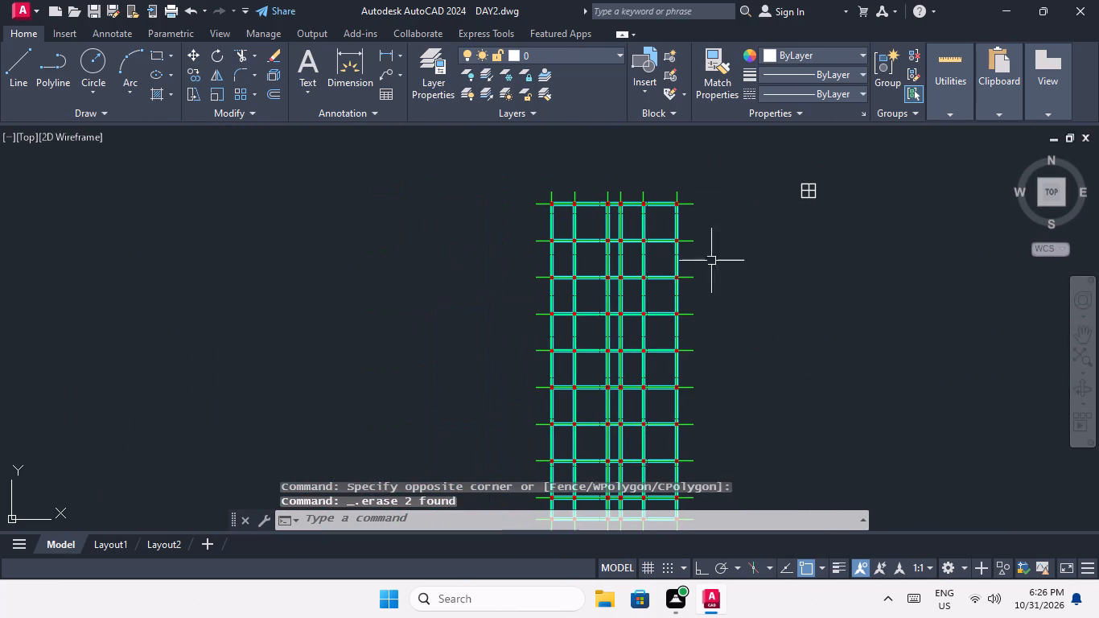
drag(854, 146, 817, 212)
click(784, 229)
key(Delete)
Erase the small stray white object lying above and to the west of the floor plans.
scroll(780, 255, down, 4)
middle_drag(661, 290, 662, 264)
scroll(493, 209, up, 3)
drag(474, 171, 372, 260)
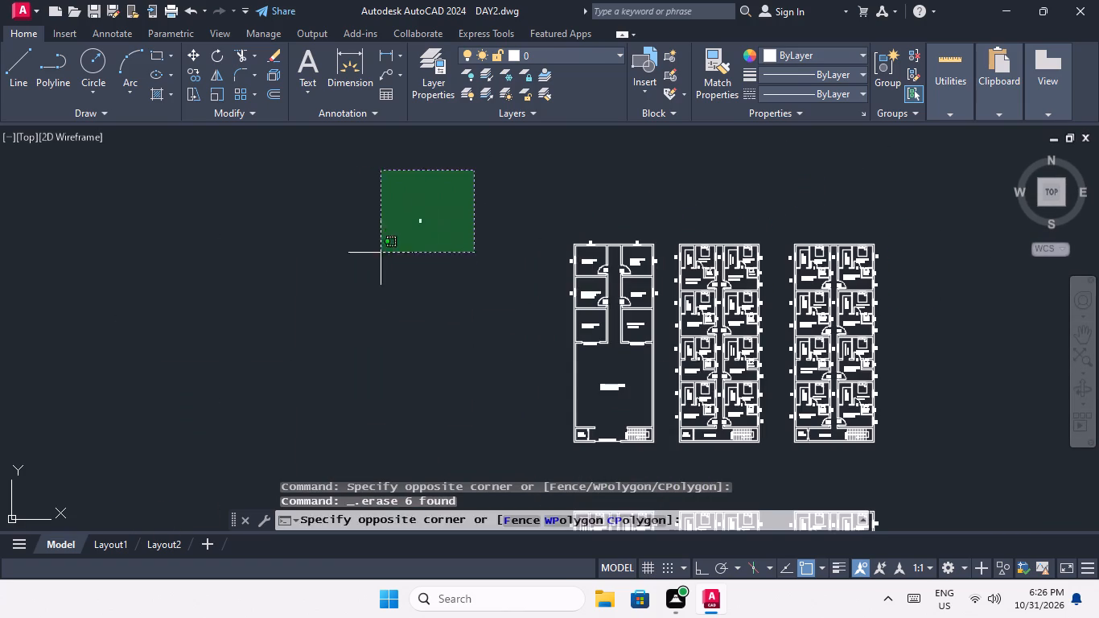
drag(372, 260, 369, 262)
click(359, 269)
key(Delete)
Move all six floor plans horizontally, with Ortho on, to stand close beside the column grid.
scroll(395, 228, down, 2)
drag(430, 203, 467, 235)
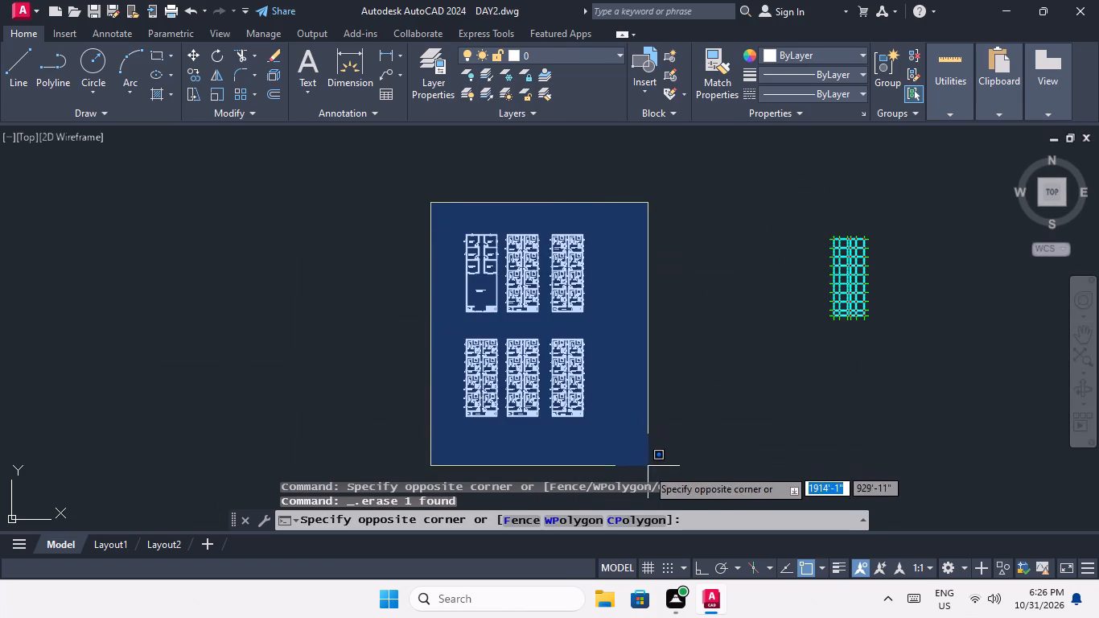
click(648, 466)
click(195, 56)
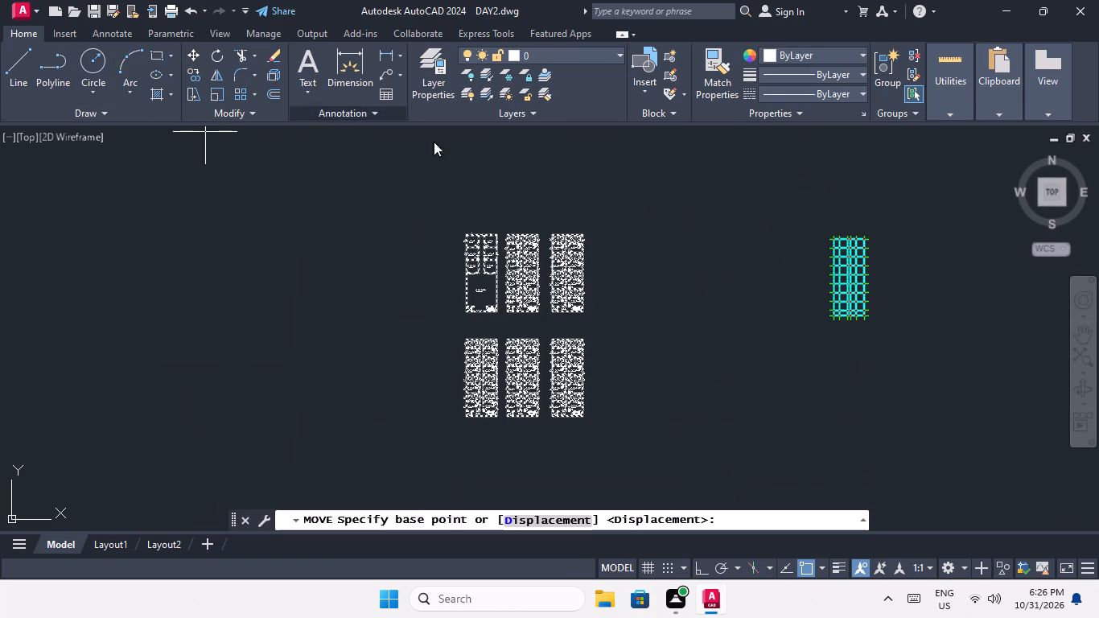
scroll(622, 221, up, 3)
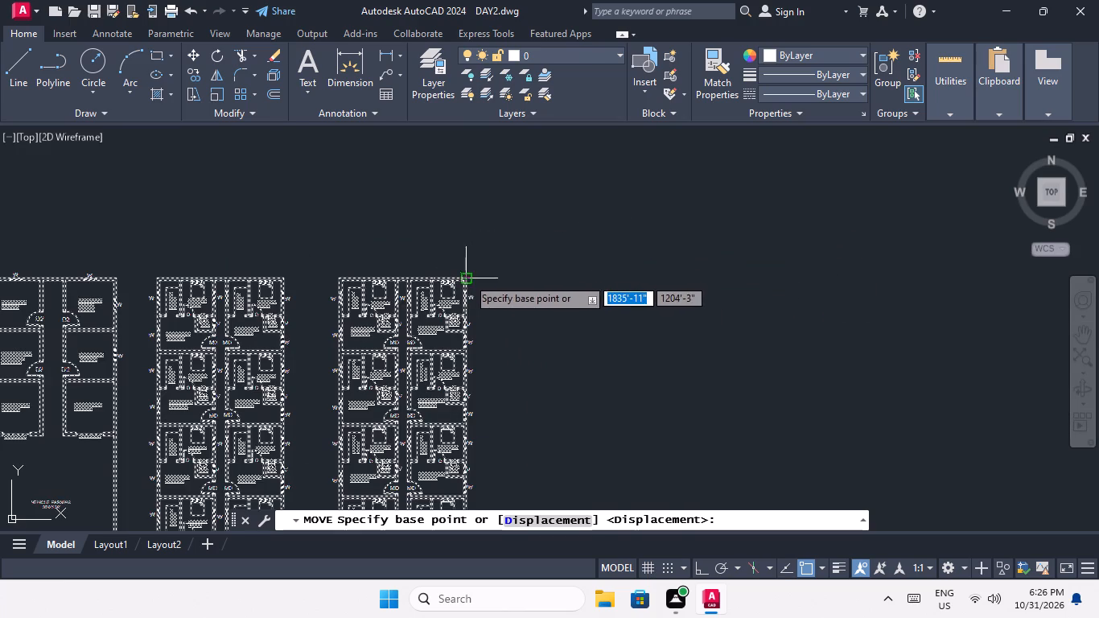
click(467, 278)
drag(704, 568, 704, 546)
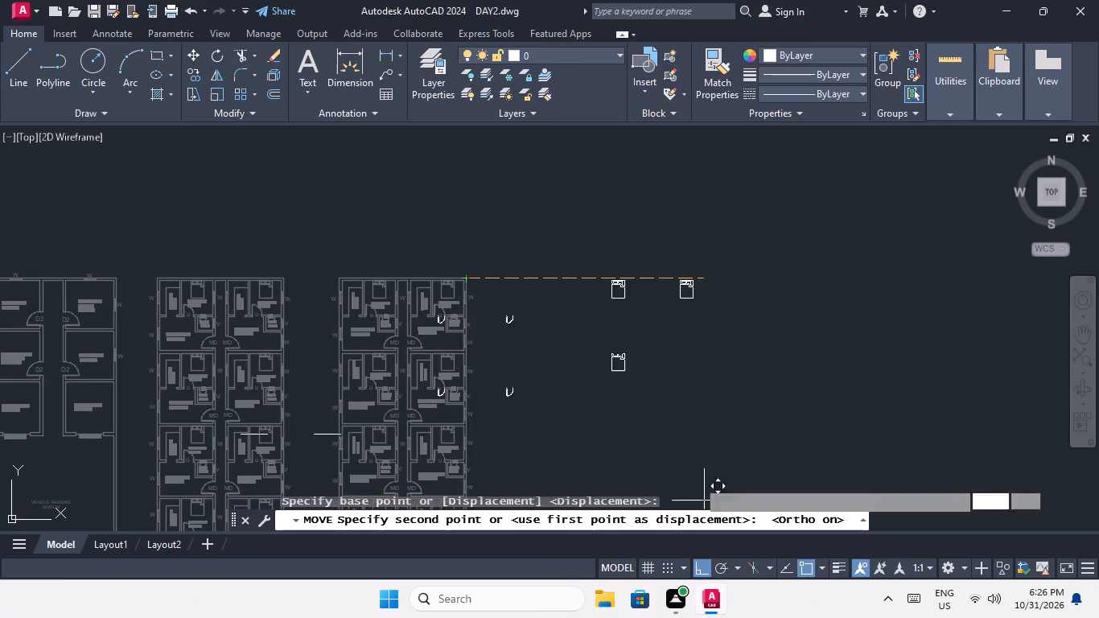
middle_drag(711, 367, 569, 296)
scroll(595, 274, down, 2)
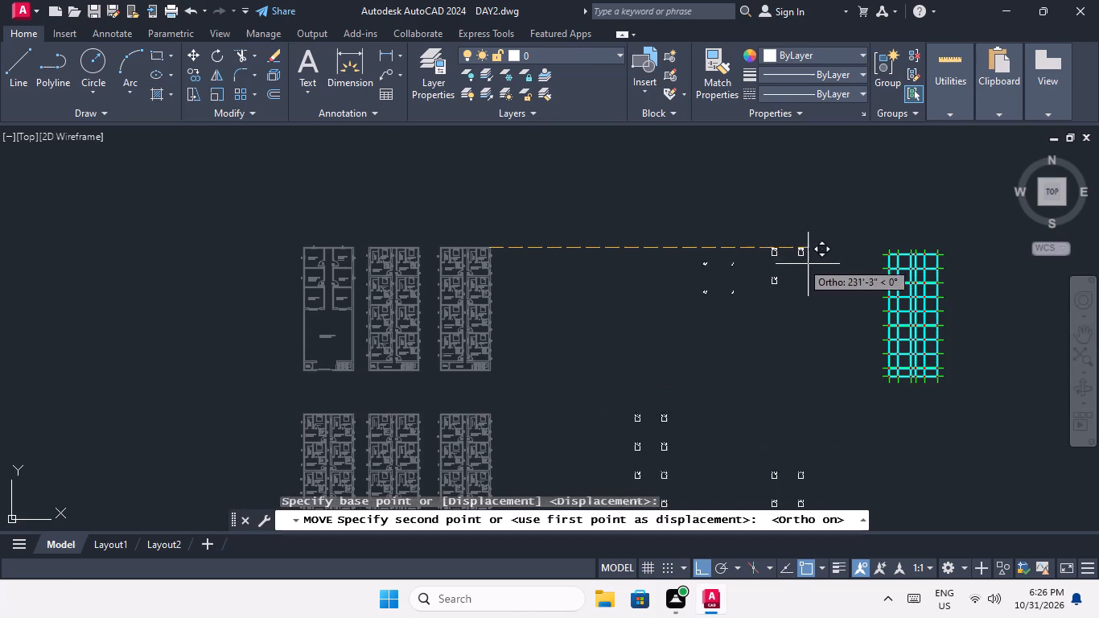
click(836, 275)
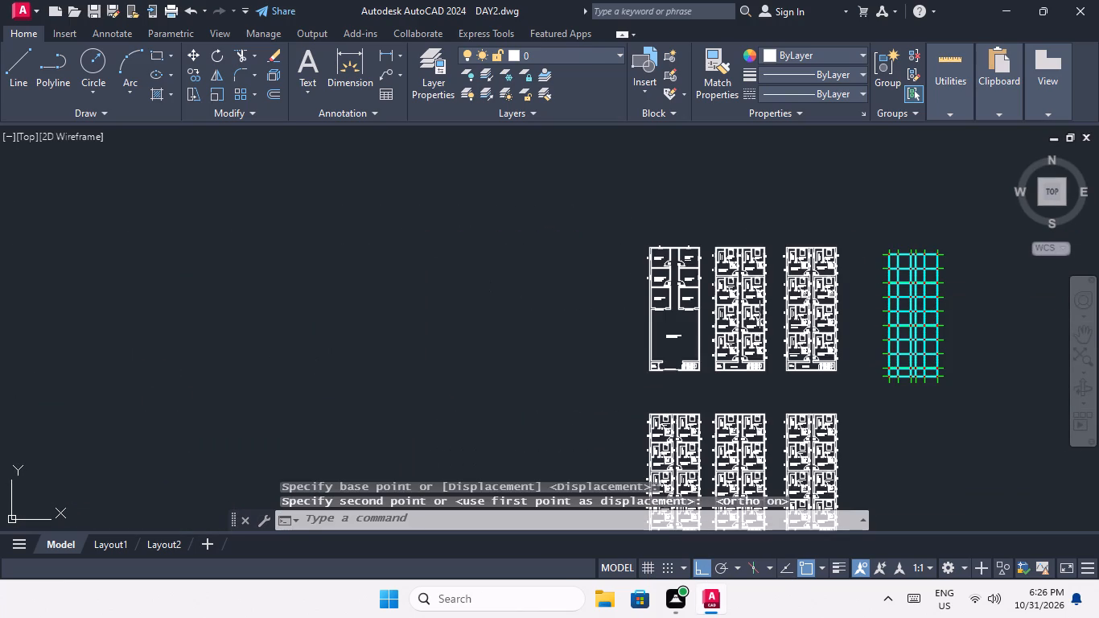
key(Escape)
key(Escape)
Hatch the first two columns of the column grid's top row with a solid magenta fill.
middle_drag(634, 300, 407, 247)
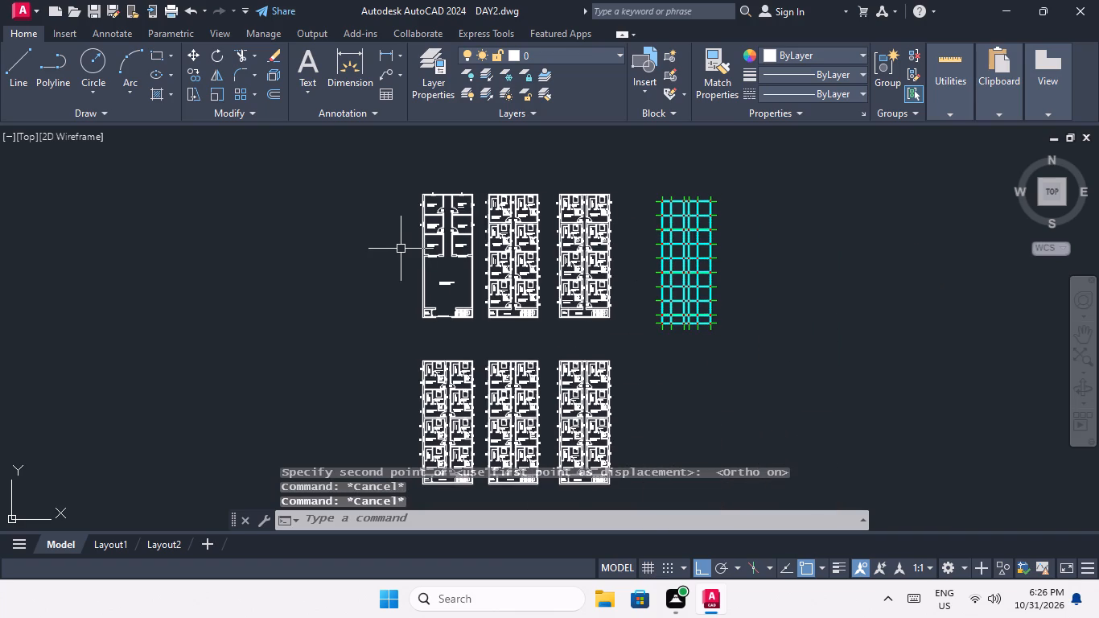
scroll(725, 253, up, 3)
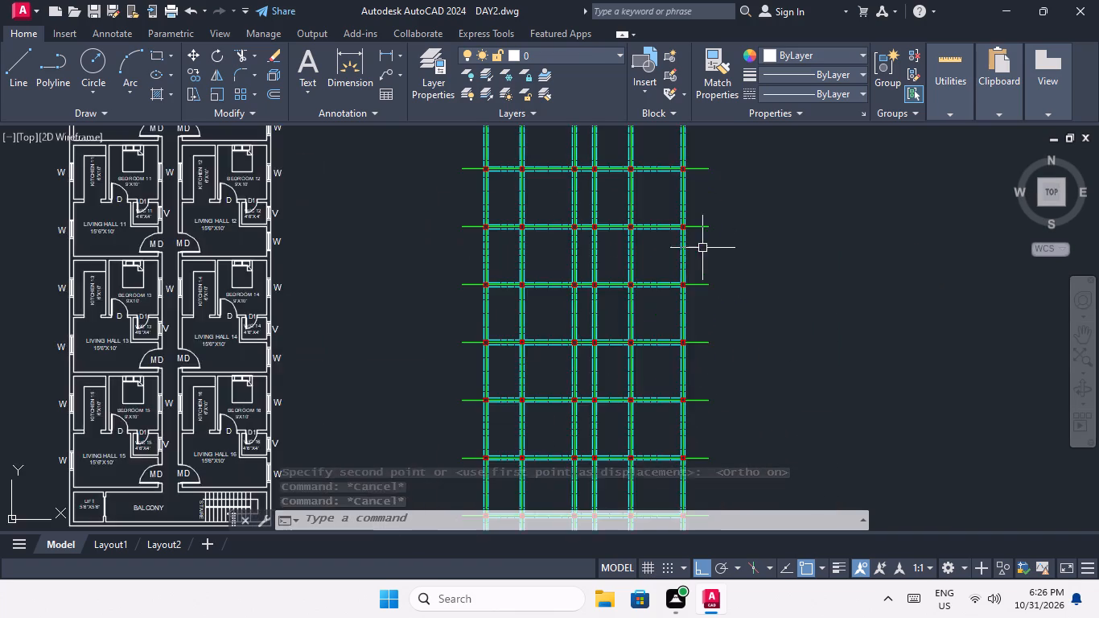
middle_drag(628, 278, 328, 369)
scroll(305, 254, down, 1)
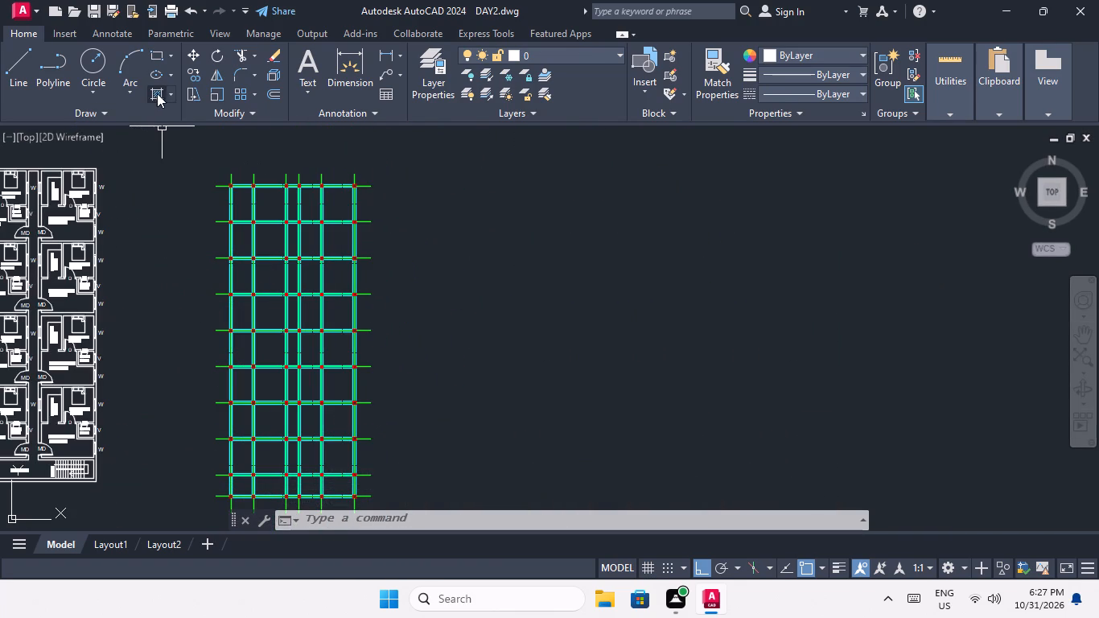
click(162, 93)
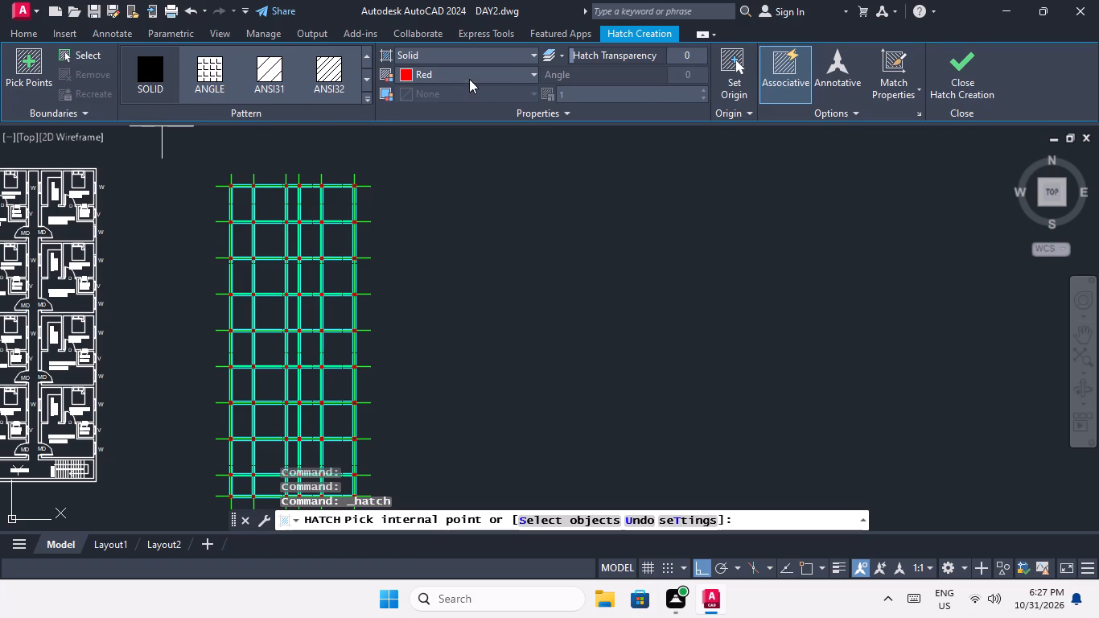
click(469, 79)
click(480, 249)
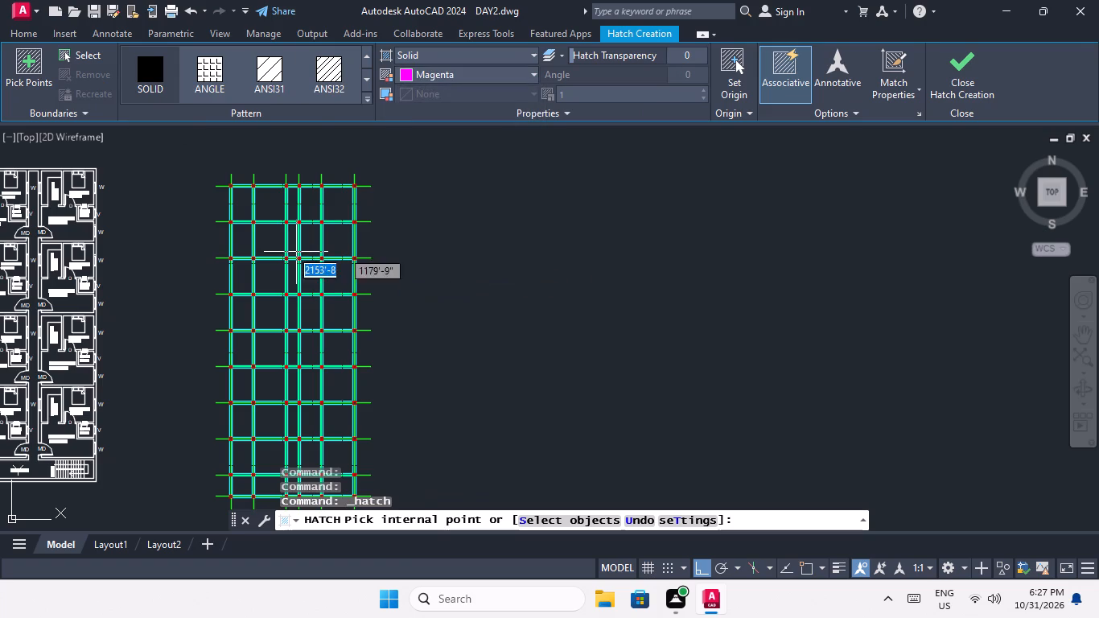
scroll(220, 183, up, 7)
click(323, 191)
scroll(323, 192, down, 3)
scroll(459, 194, up, 3)
click(498, 195)
Add the solid magenta hatch to the third through sixth columns of the column grid's top row.
scroll(494, 193, down, 3)
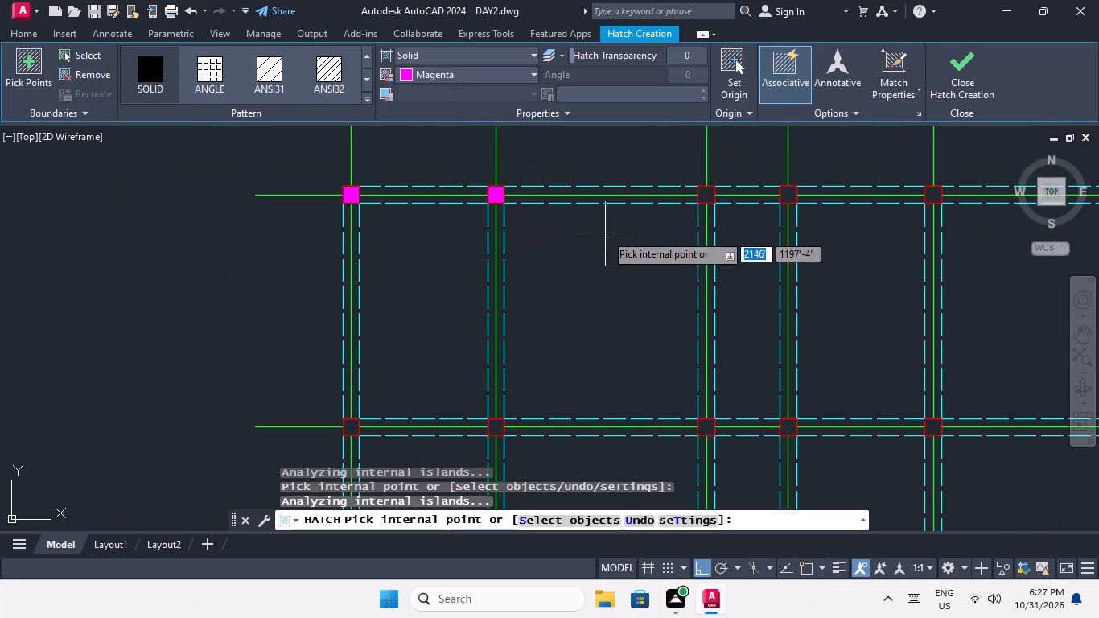
scroll(713, 202, up, 2)
click(695, 194)
scroll(692, 192, down, 1)
middle_drag(688, 195, 249, 292)
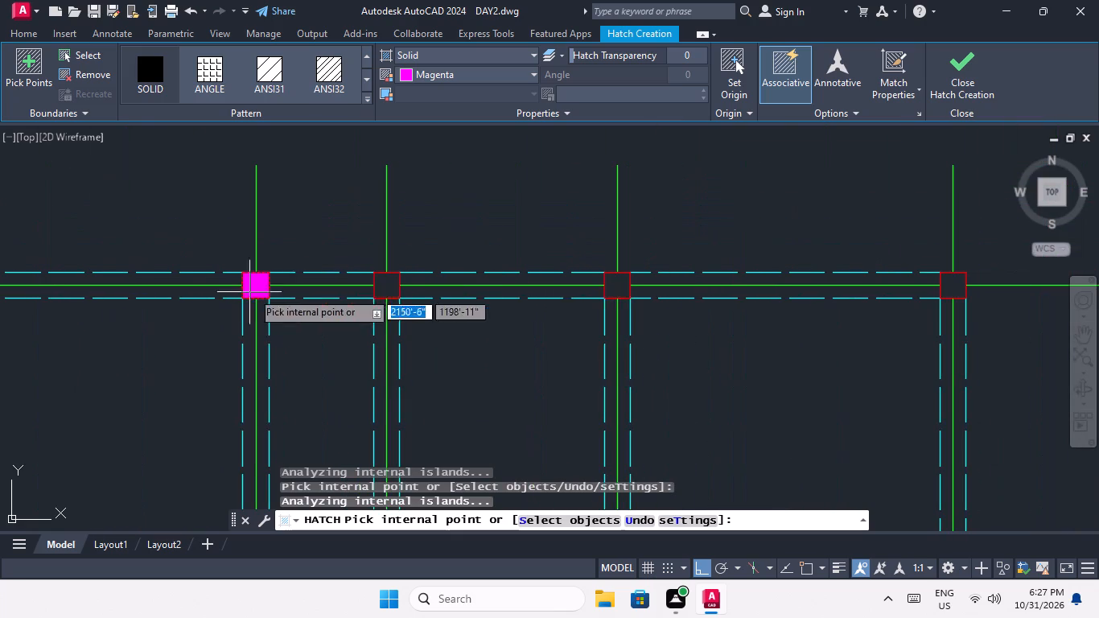
click(390, 282)
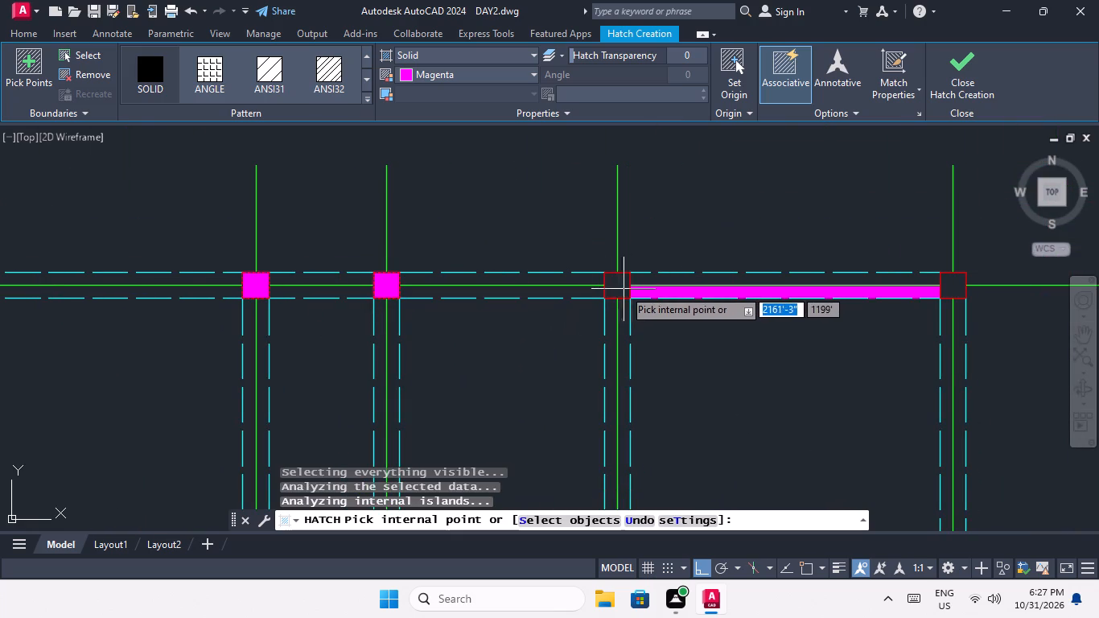
click(613, 289)
click(951, 286)
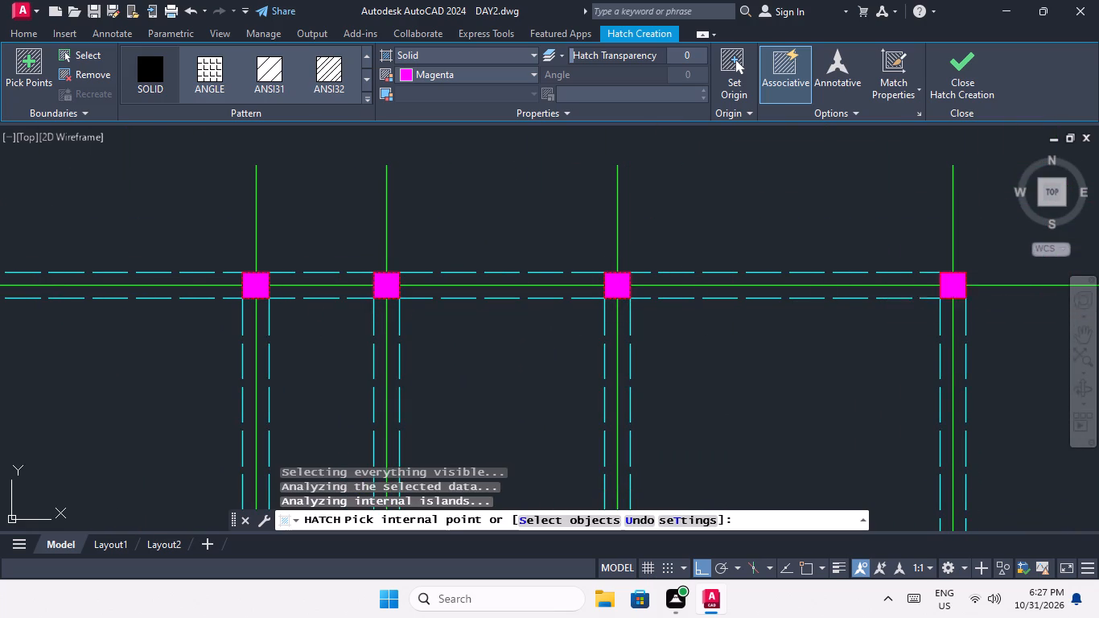
Add the solid magenta hatch to the first three columns of the column grid's second row.
middle_drag(740, 350, 721, 218)
scroll(701, 218, down, 4)
scroll(558, 276, up, 4)
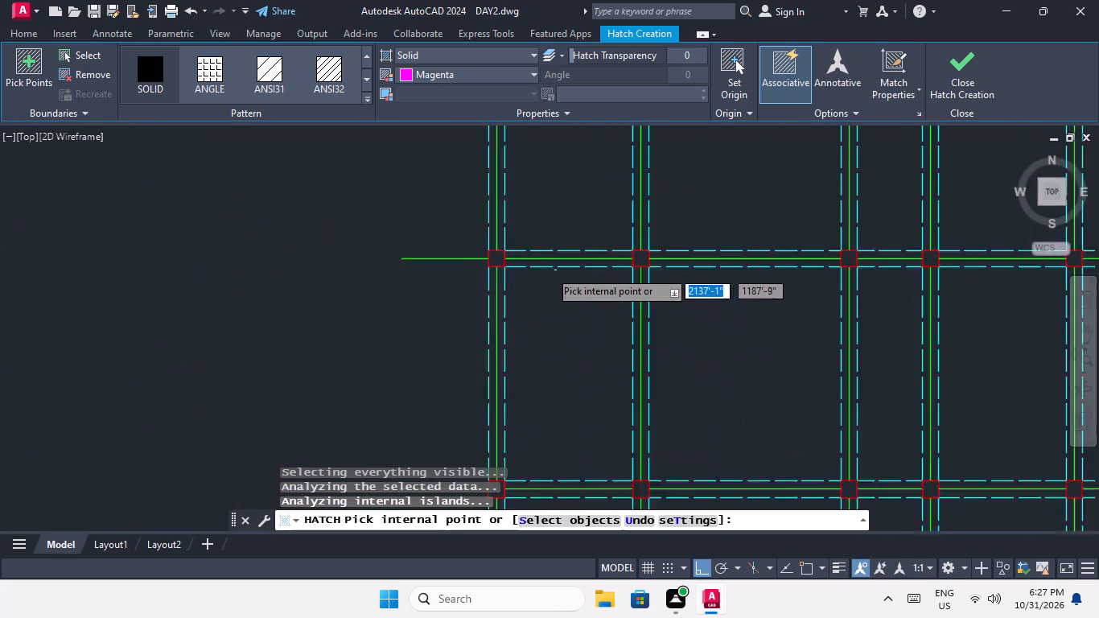
scroll(545, 269, up, 1)
click(407, 241)
scroll(419, 238, down, 4)
scroll(481, 240, up, 5)
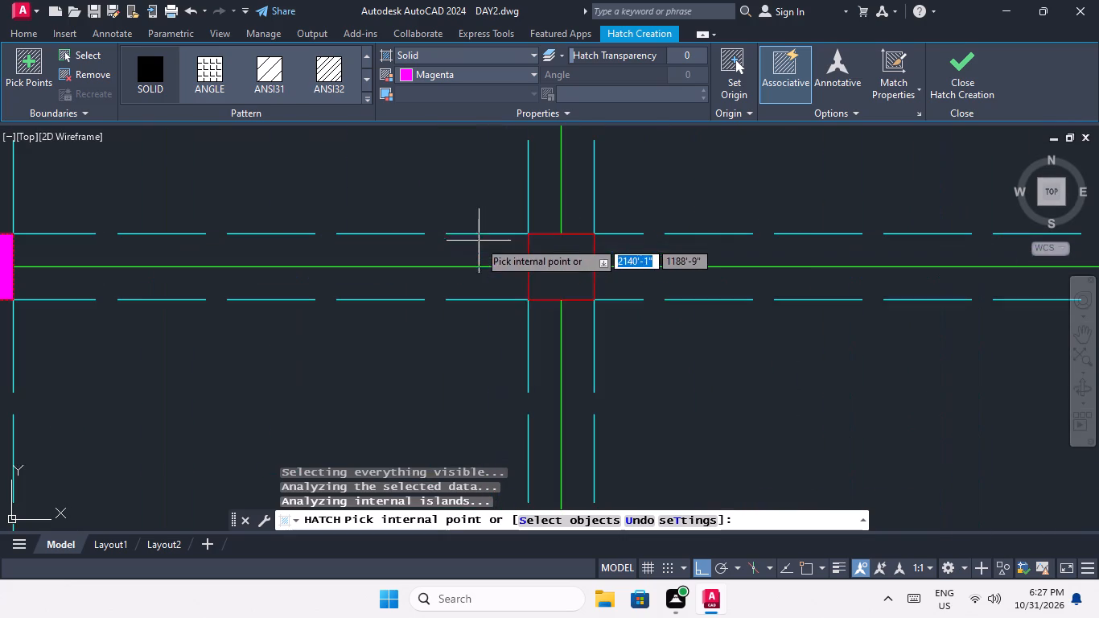
click(556, 267)
scroll(551, 257, down, 4)
middle_drag(641, 305, 402, 337)
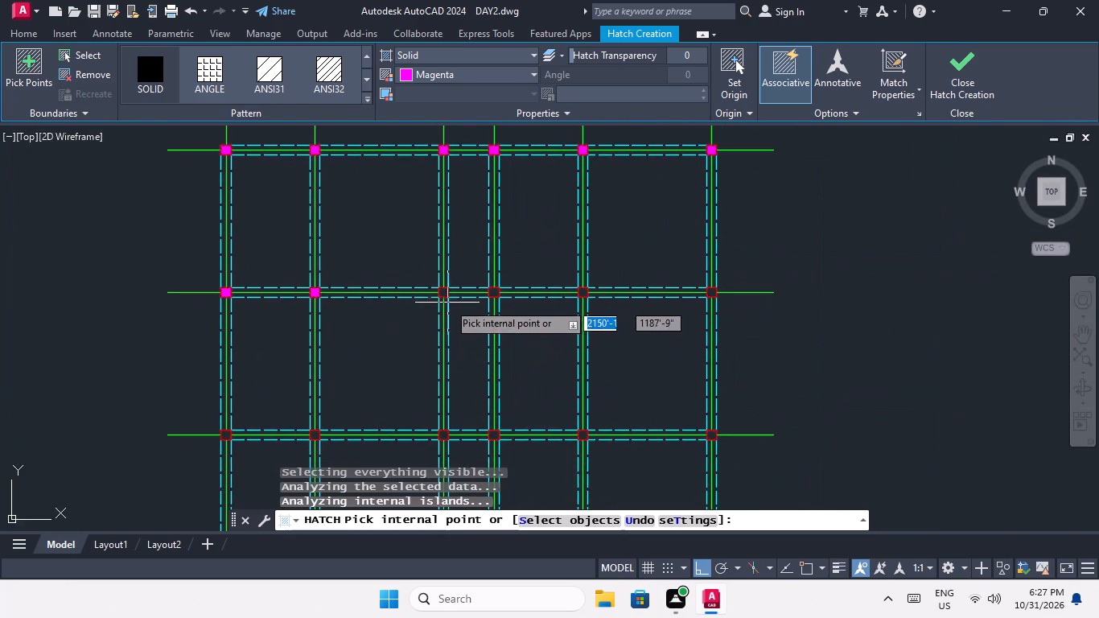
scroll(452, 302, up, 4)
click(369, 241)
scroll(380, 238, down, 3)
Add the solid magenta hatch to the fourth through sixth columns of the column grid's second row.
scroll(474, 237, up, 3)
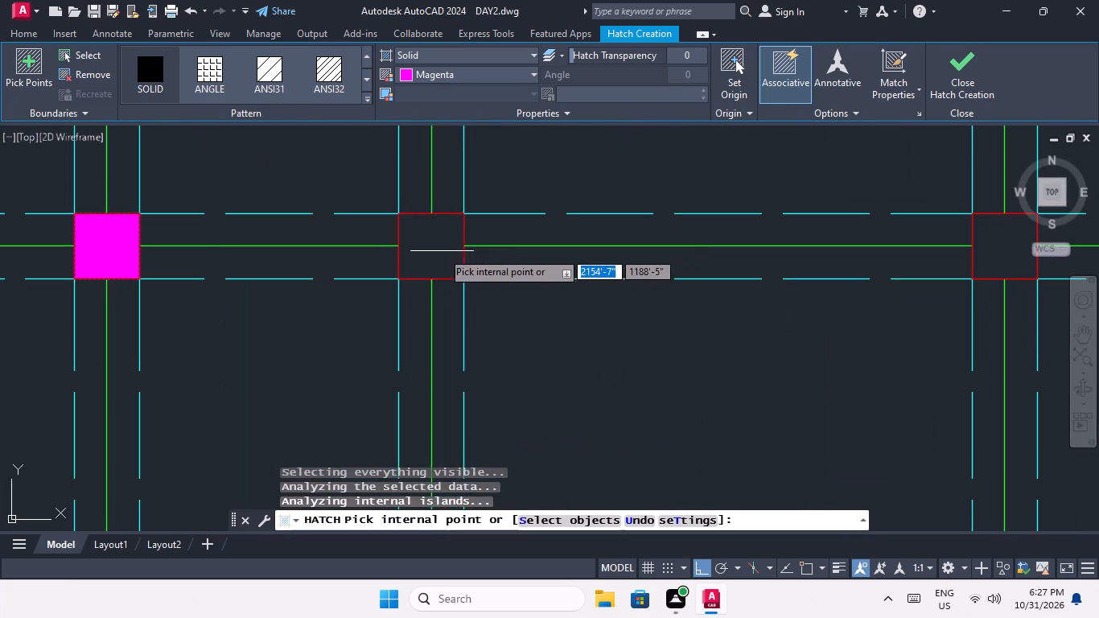
click(435, 250)
scroll(435, 243, down, 4)
scroll(537, 246, up, 4)
click(504, 265)
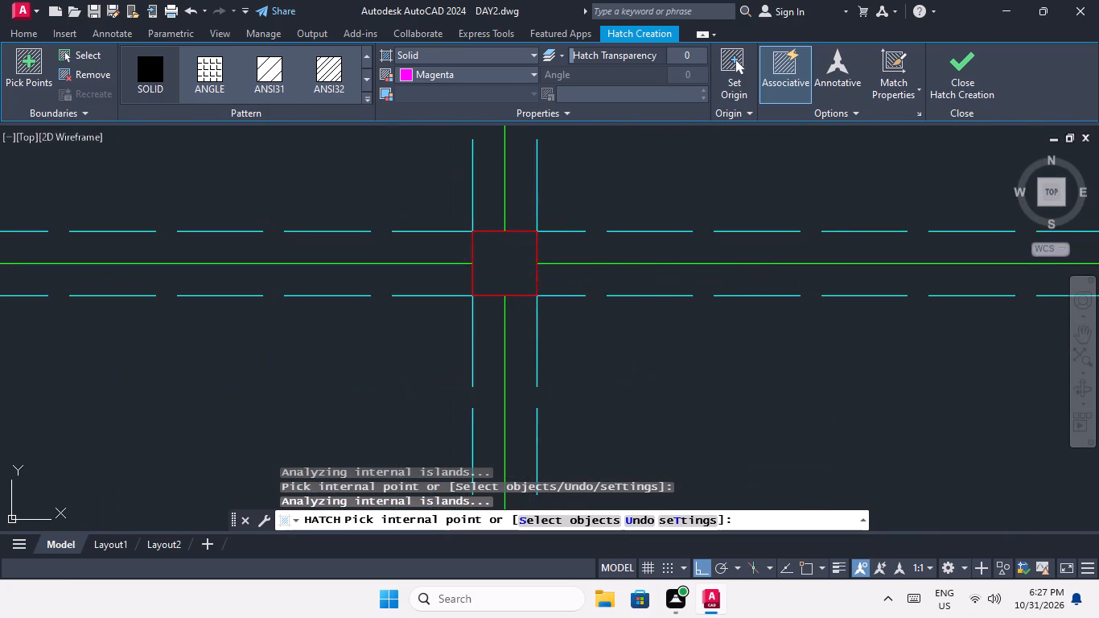
scroll(512, 257, down, 4)
scroll(647, 253, up, 3)
click(608, 289)
scroll(620, 278, down, 4)
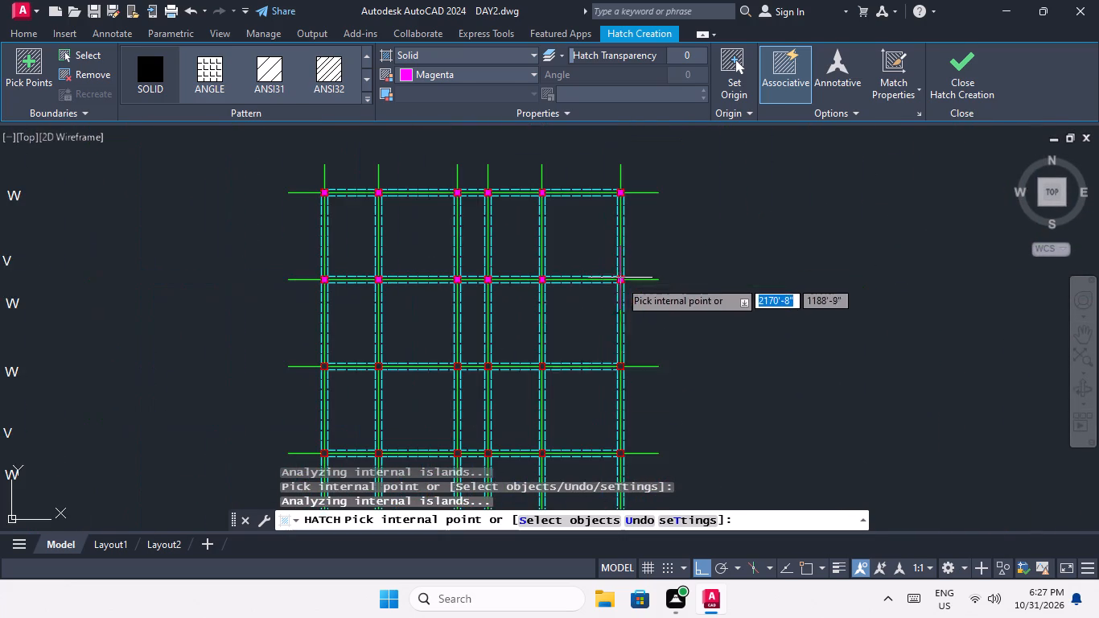
Add the solid magenta hatch to the first three columns of the third row from the top of the grid.
middle_drag(538, 328, 552, 254)
scroll(344, 292, up, 4)
click(294, 297)
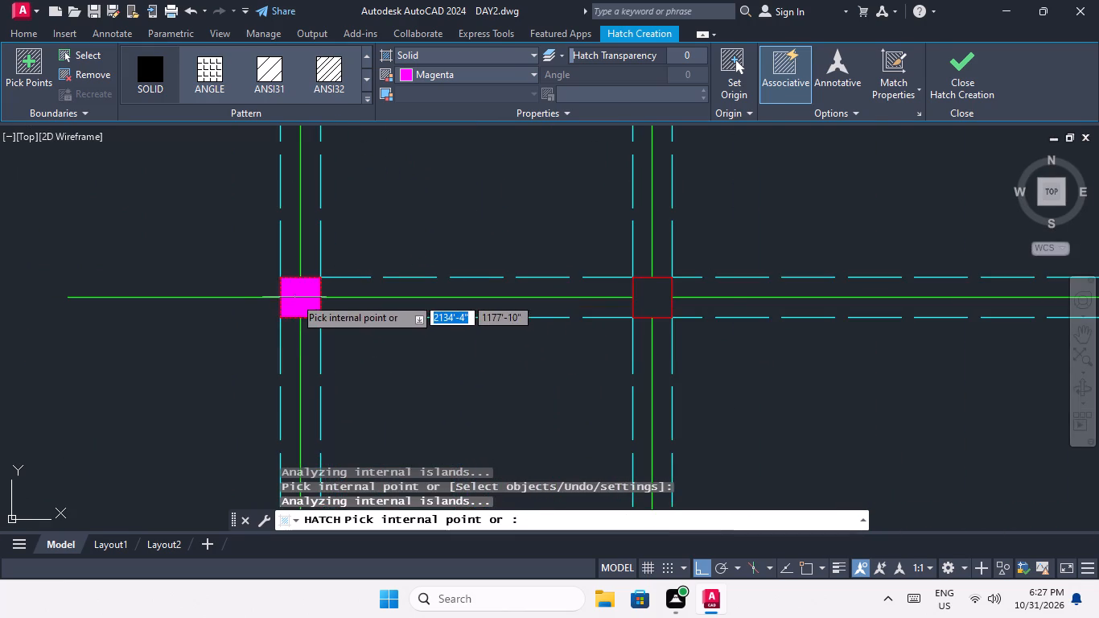
scroll(297, 295, down, 4)
scroll(356, 299, up, 4)
click(437, 312)
scroll(434, 309, down, 3)
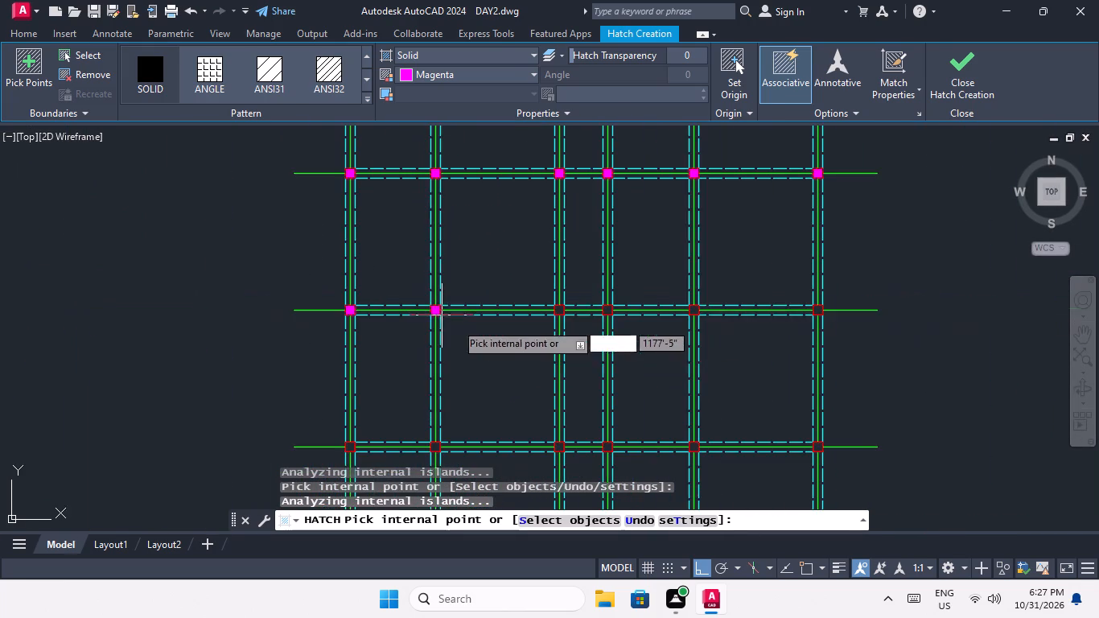
middle_drag(515, 355, 293, 377)
scroll(335, 336, up, 5)
click(333, 328)
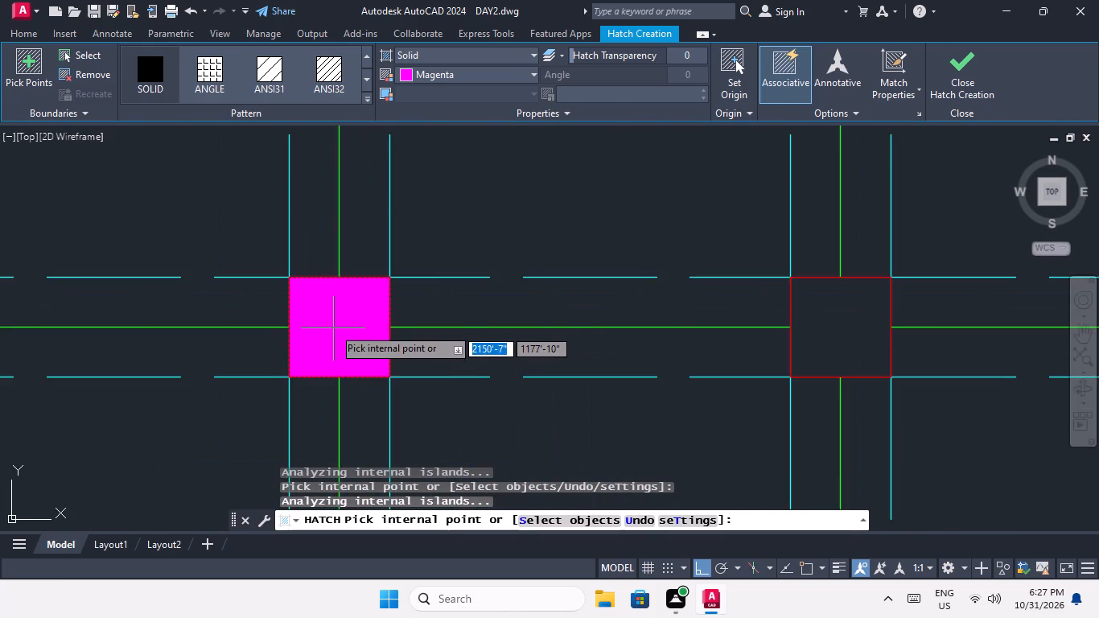
scroll(334, 327, down, 4)
Add the solid magenta hatch to the fourth through sixth columns of the column grid's third row.
scroll(426, 332, up, 3)
click(393, 340)
scroll(391, 338, down, 3)
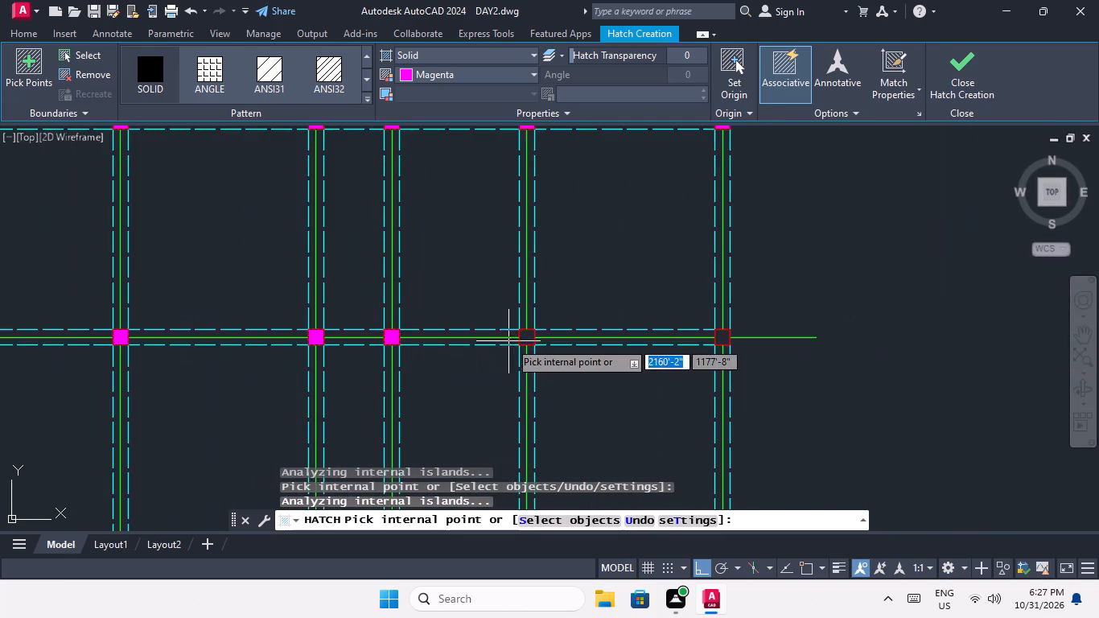
scroll(533, 336, up, 3)
click(493, 351)
scroll(497, 344, down, 4)
scroll(623, 352, up, 4)
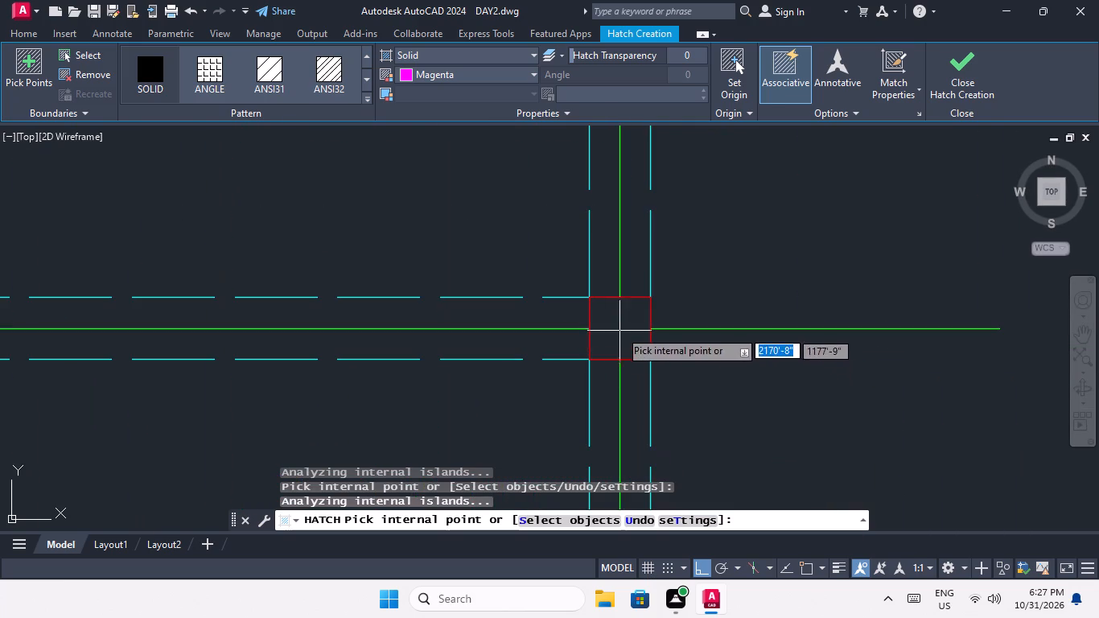
click(619, 329)
scroll(622, 323, down, 5)
Fill the first three columns of the column grid's fourth row with the solid magenta hatch.
middle_drag(542, 365, 542, 293)
scroll(324, 340, up, 4)
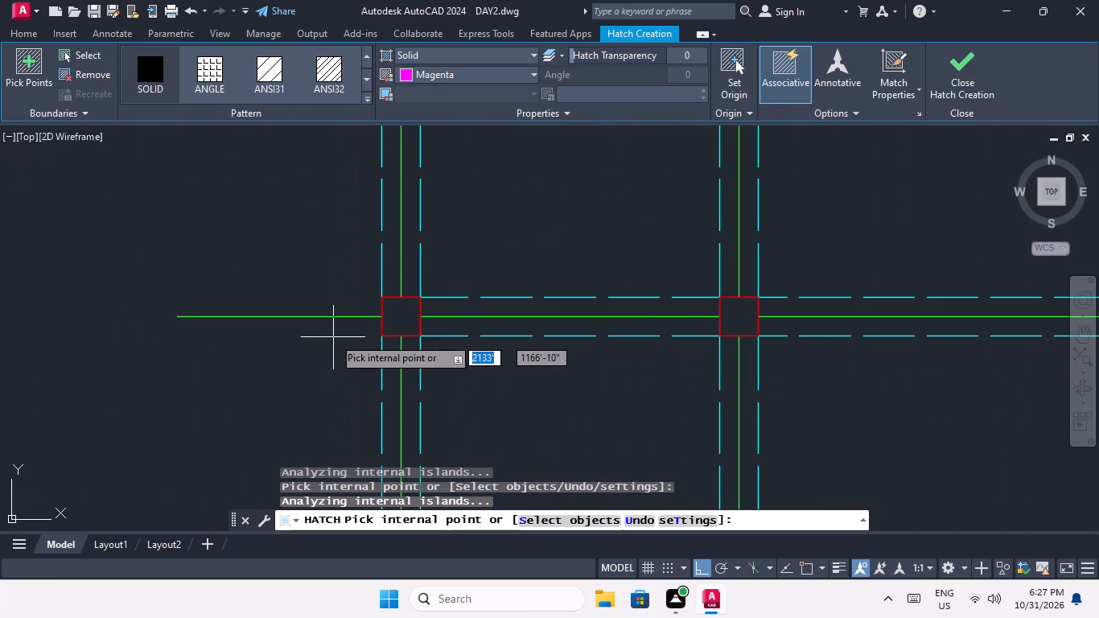
click(410, 315)
scroll(405, 315, down, 4)
scroll(447, 322, up, 5)
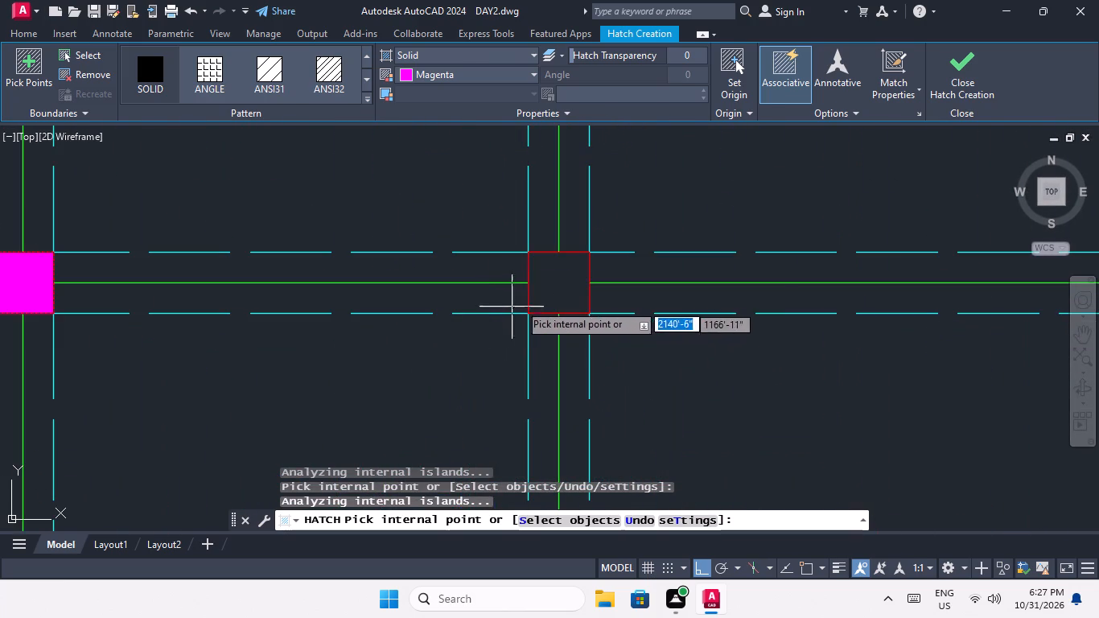
click(557, 281)
scroll(560, 278, down, 4)
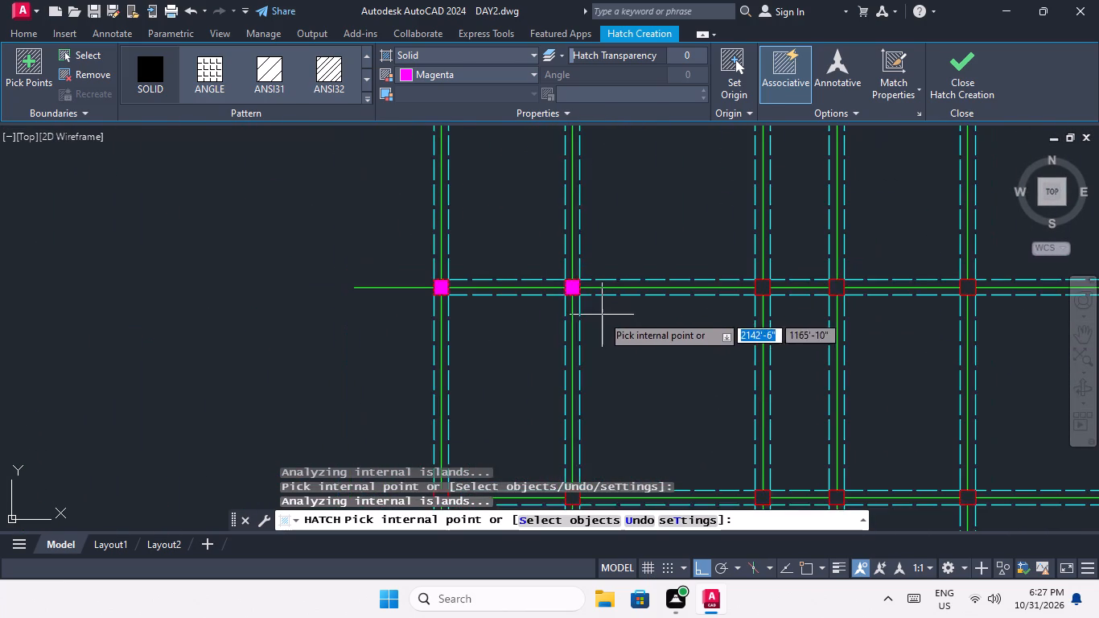
middle_drag(591, 318, 253, 363)
scroll(438, 360, down, 1)
scroll(381, 365, up, 5)
click(237, 178)
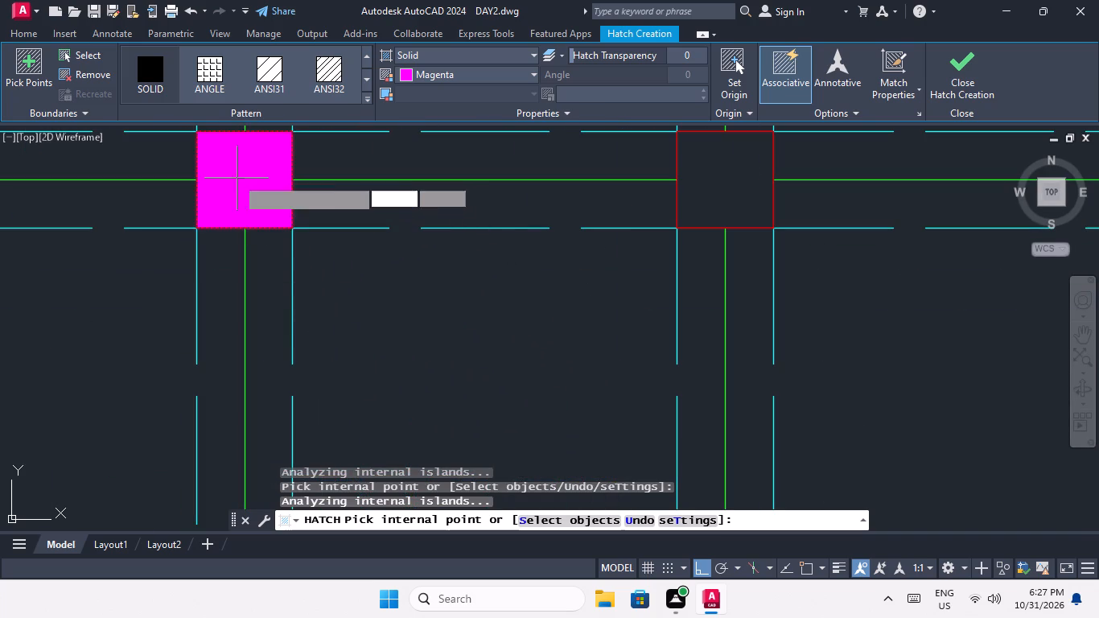
scroll(282, 212, down, 4)
Fill the remaining three columns at the eastern end of the grid's fourth row with solid magenta hatch.
scroll(351, 211, up, 3)
click(368, 239)
scroll(368, 239, down, 3)
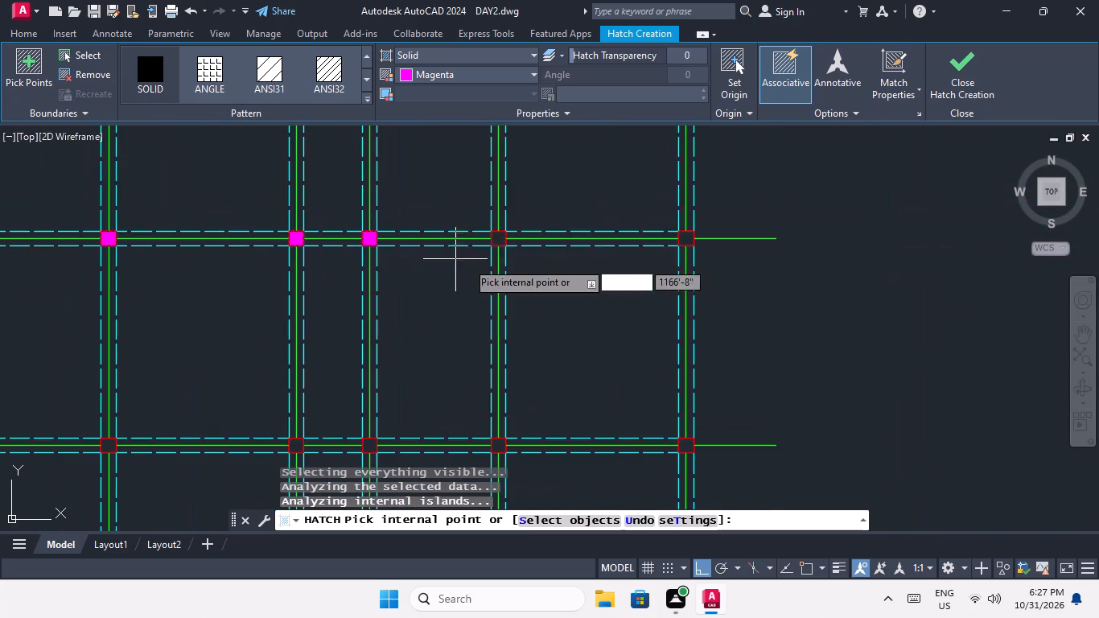
scroll(500, 235, up, 3)
click(491, 244)
scroll(491, 245, down, 5)
scroll(577, 243, up, 4)
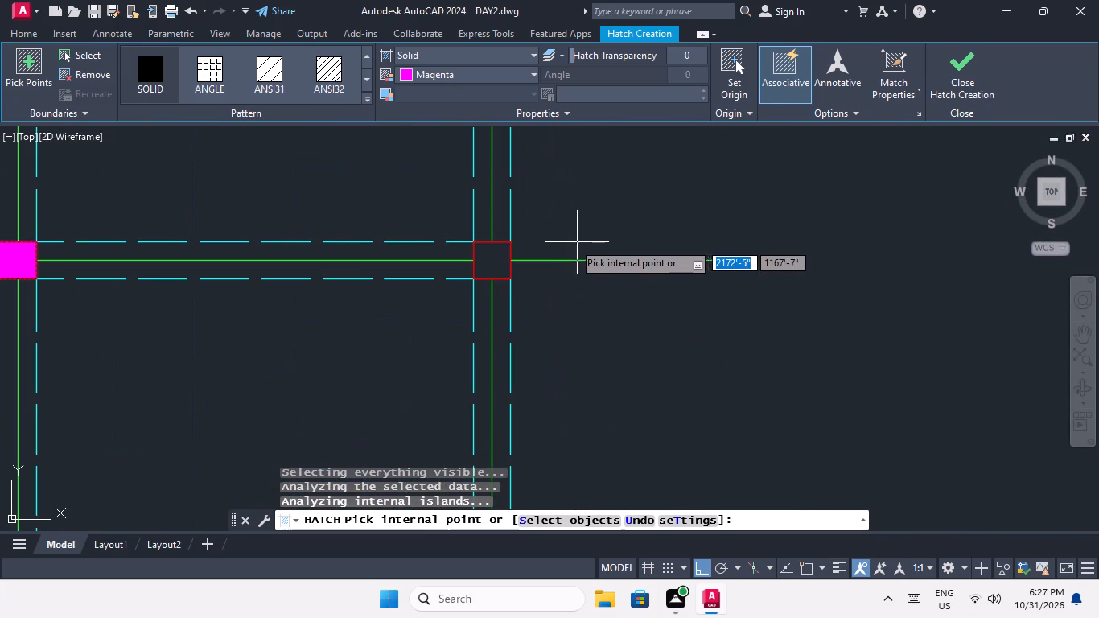
click(476, 262)
scroll(500, 250, down, 5)
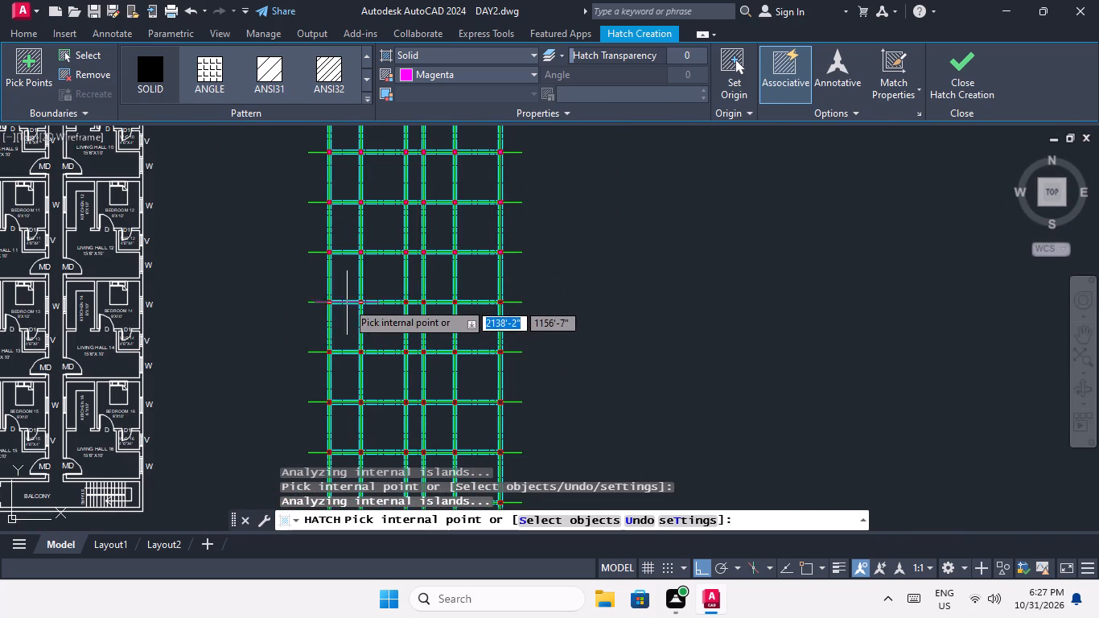
Add the solid magenta hatch to the first three columns of the column grid's fifth row.
scroll(333, 239, up, 2)
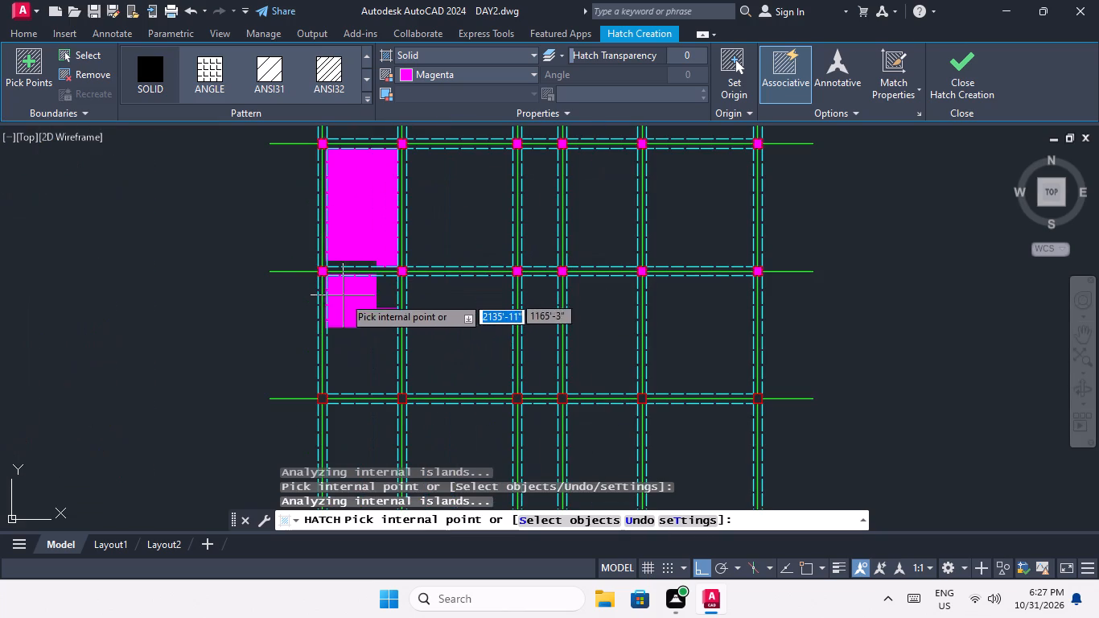
scroll(312, 398, up, 3)
click(349, 406)
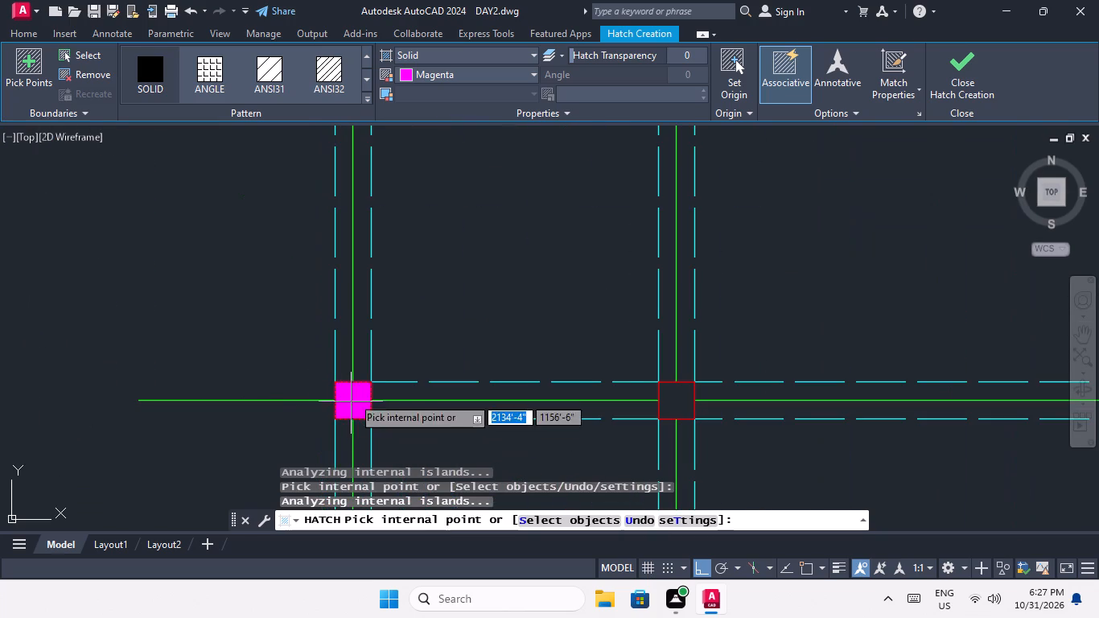
scroll(356, 381, down, 3)
scroll(438, 394, up, 4)
click(410, 348)
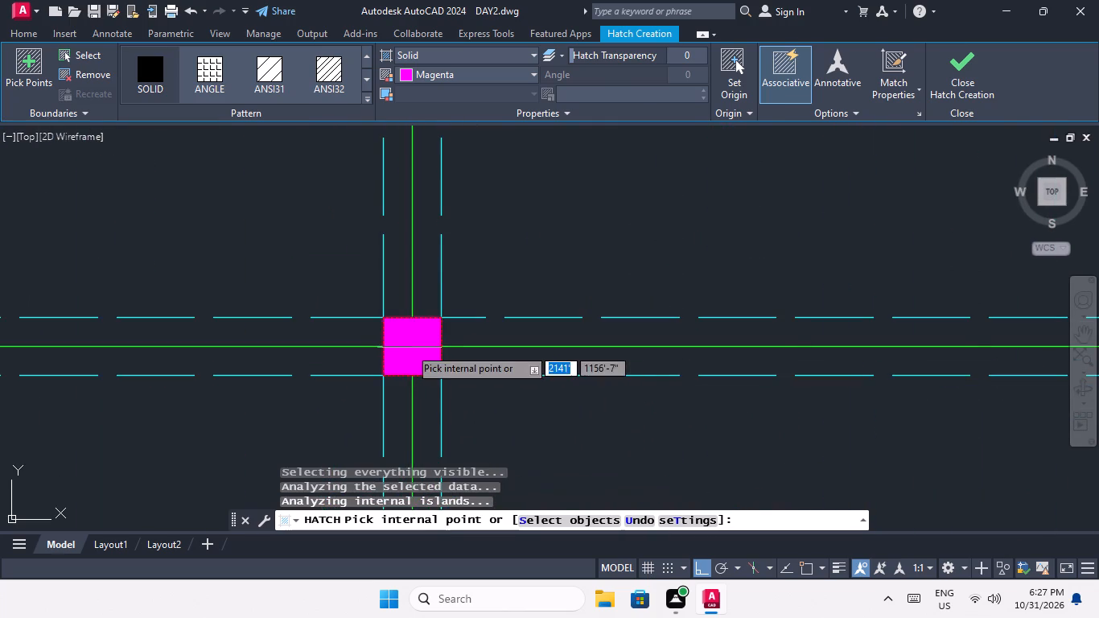
scroll(410, 348, down, 4)
scroll(529, 352, up, 4)
click(499, 332)
scroll(499, 332, down, 3)
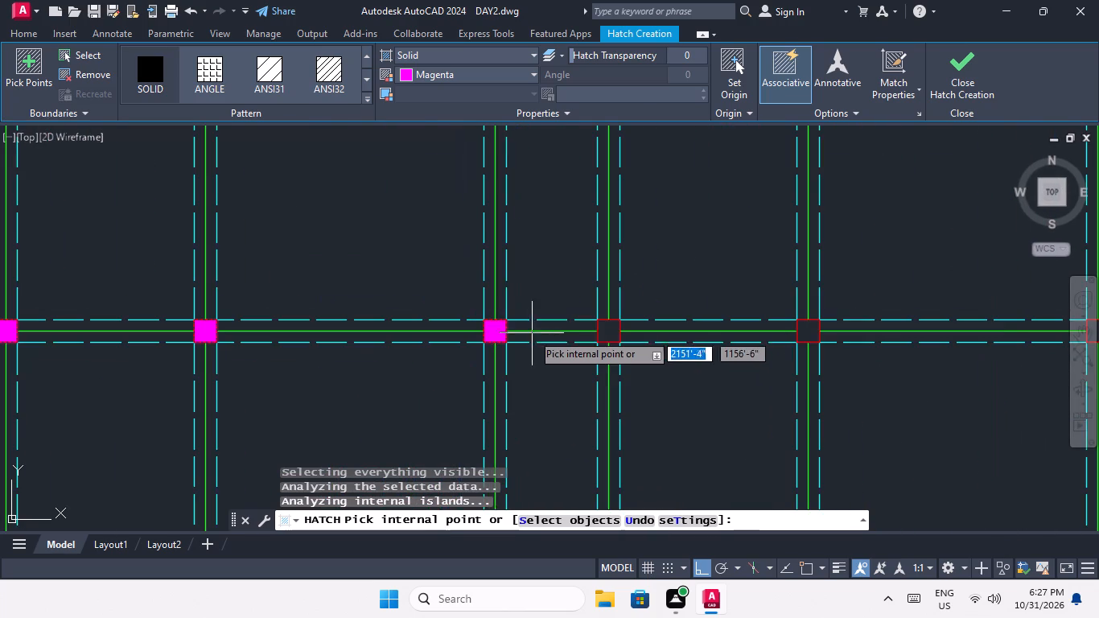
Add the solid magenta hatch to the fourth through sixth columns of the column grid's fifth row.
scroll(602, 331, up, 3)
click(631, 354)
scroll(632, 340, down, 4)
middle_drag(665, 355, 624, 356)
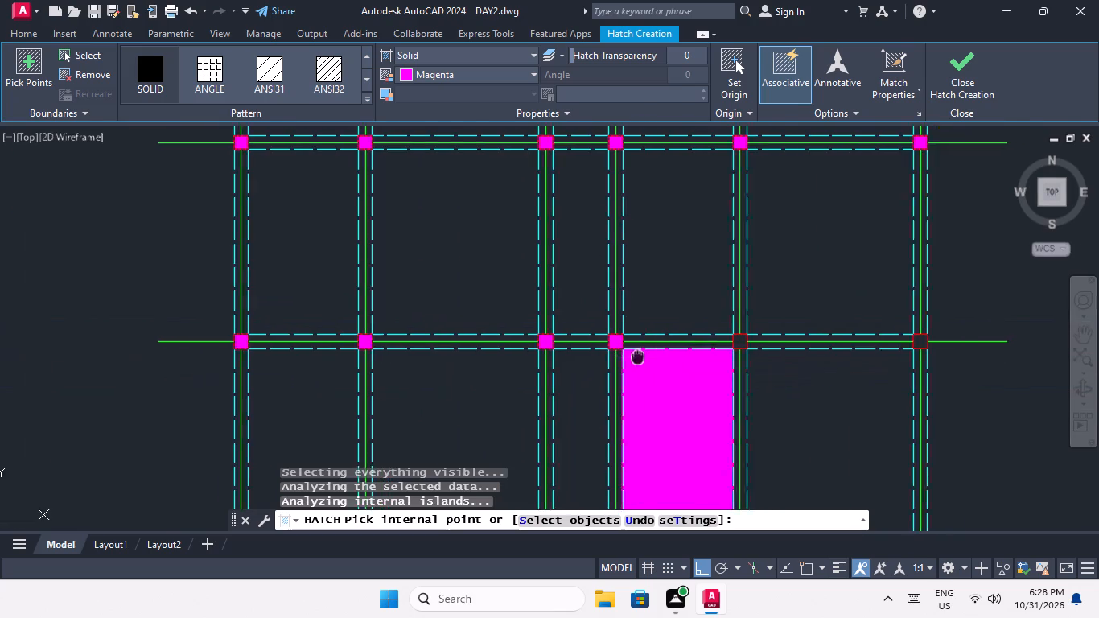
middle_drag(624, 356, 431, 352)
scroll(538, 346, up, 4)
click(455, 313)
scroll(455, 313, down, 4)
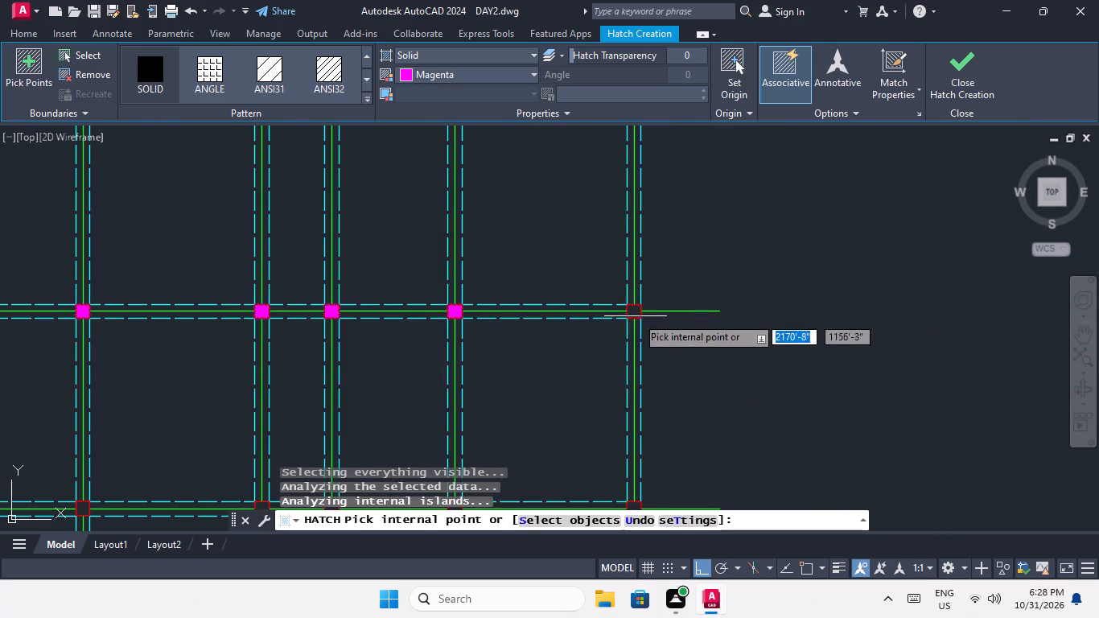
scroll(661, 307, up, 3)
click(546, 328)
scroll(551, 317, down, 4)
Fill the first three columns of the column grid's sixth row with the solid magenta hatch.
middle_drag(485, 341, 555, 197)
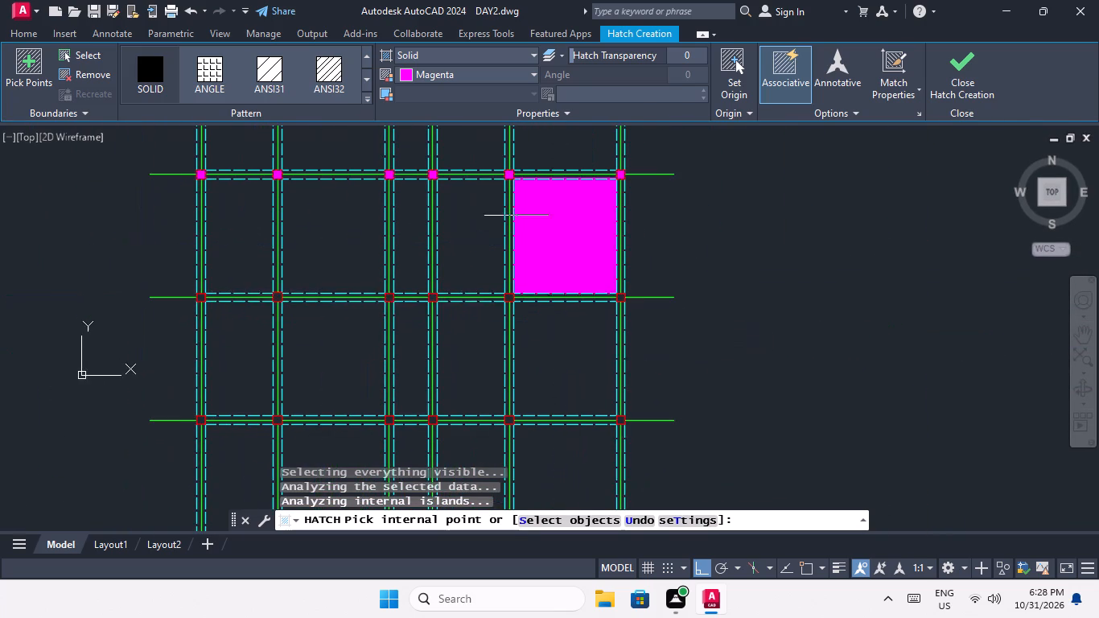
scroll(195, 299, up, 4)
click(175, 267)
scroll(175, 266, down, 4)
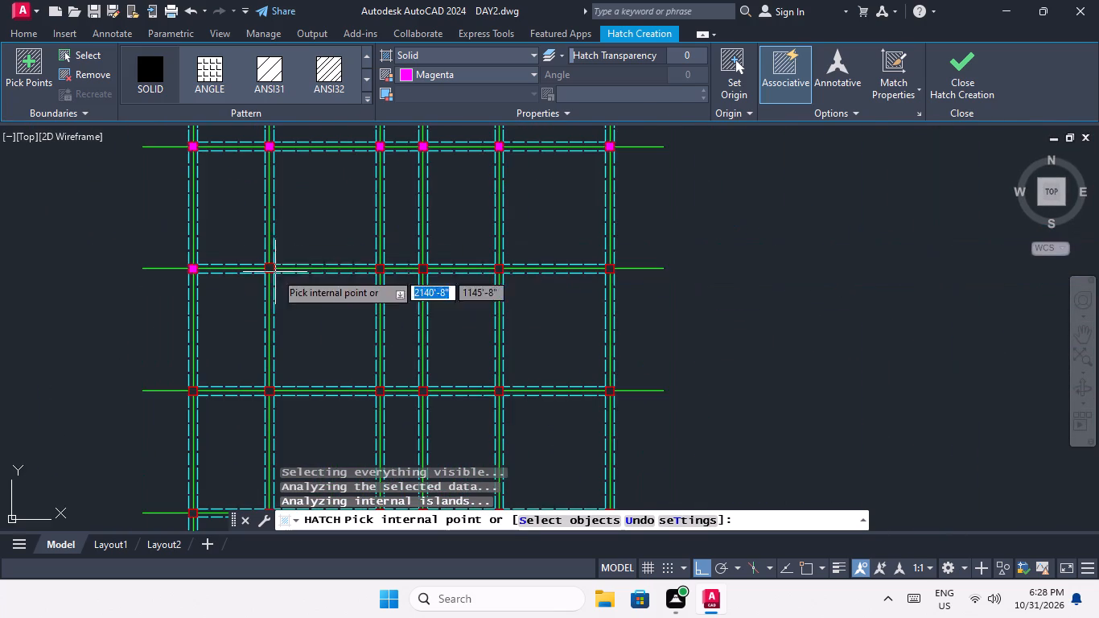
scroll(264, 270, up, 4)
click(283, 266)
scroll(284, 265, down, 4)
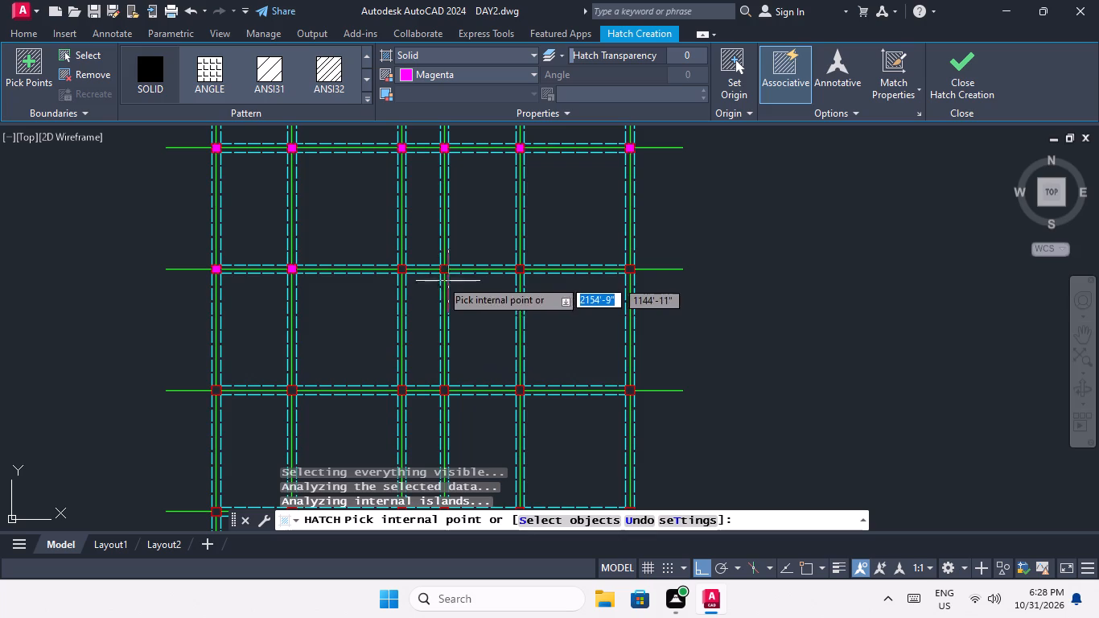
scroll(403, 273, up, 4)
click(397, 268)
scroll(397, 267, down, 3)
Fill the fourth through sixth columns of the column grid's sixth row with the solid magenta hatch.
scroll(470, 266, up, 3)
click(438, 265)
scroll(438, 265, down, 3)
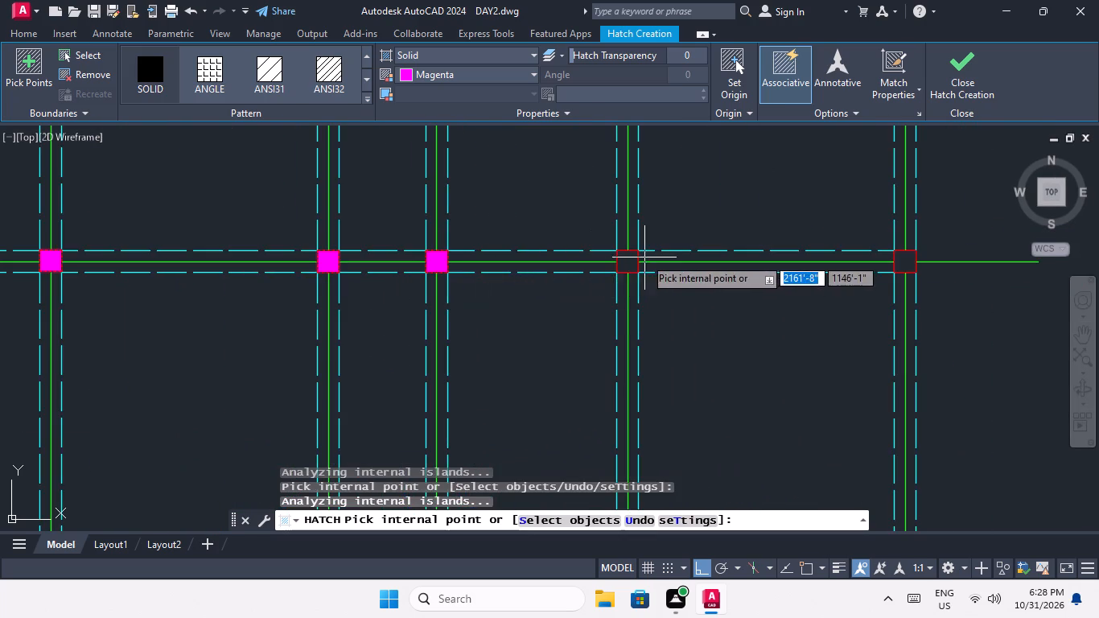
scroll(644, 257, up, 3)
click(569, 278)
scroll(569, 274, down, 4)
middle_drag(644, 307, 352, 311)
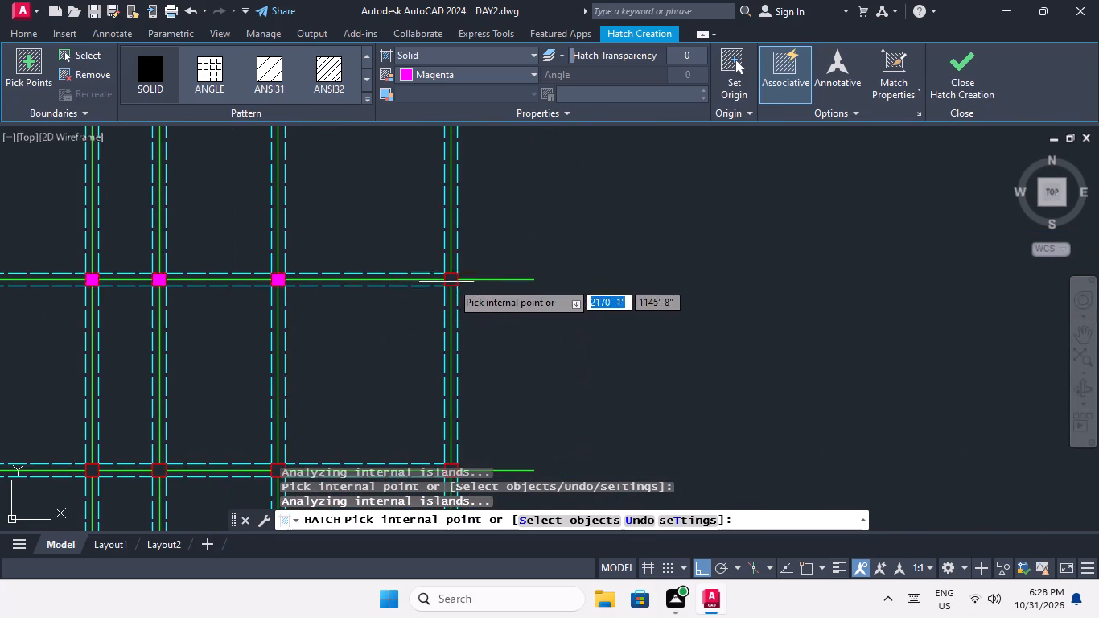
scroll(461, 278, up, 4)
click(383, 290)
scroll(405, 255, down, 4)
Add the solid magenta hatch to the first three columns of the column grid's seventh row.
middle_drag(373, 307, 459, 277)
scroll(463, 274, down, 2)
scroll(226, 340, up, 4)
click(203, 299)
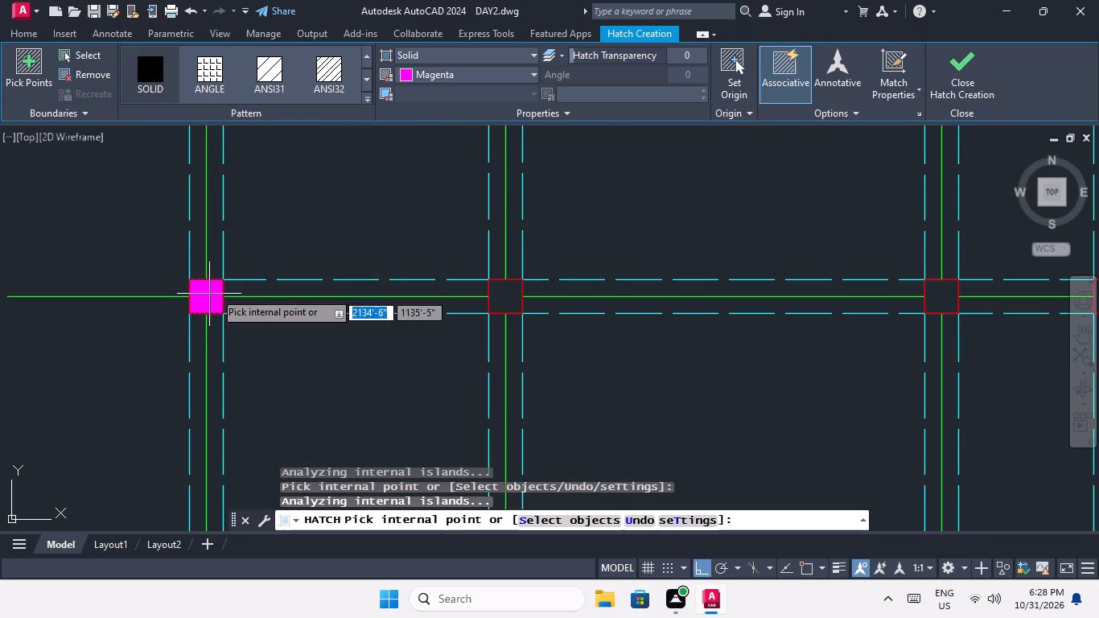
scroll(214, 291, down, 3)
scroll(293, 295, up, 4)
click(269, 290)
scroll(269, 290, down, 3)
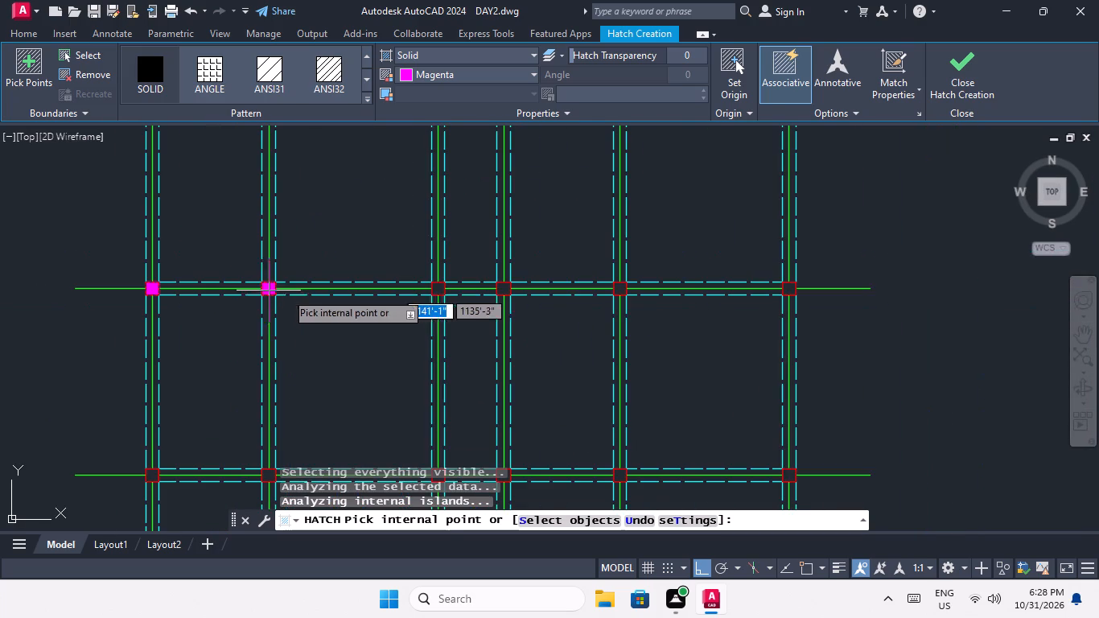
scroll(436, 290, up, 3)
click(439, 295)
scroll(447, 286, down, 4)
Add the solid magenta hatch to the fourth through sixth columns of the column grid's seventh row.
scroll(508, 290, up, 3)
click(431, 285)
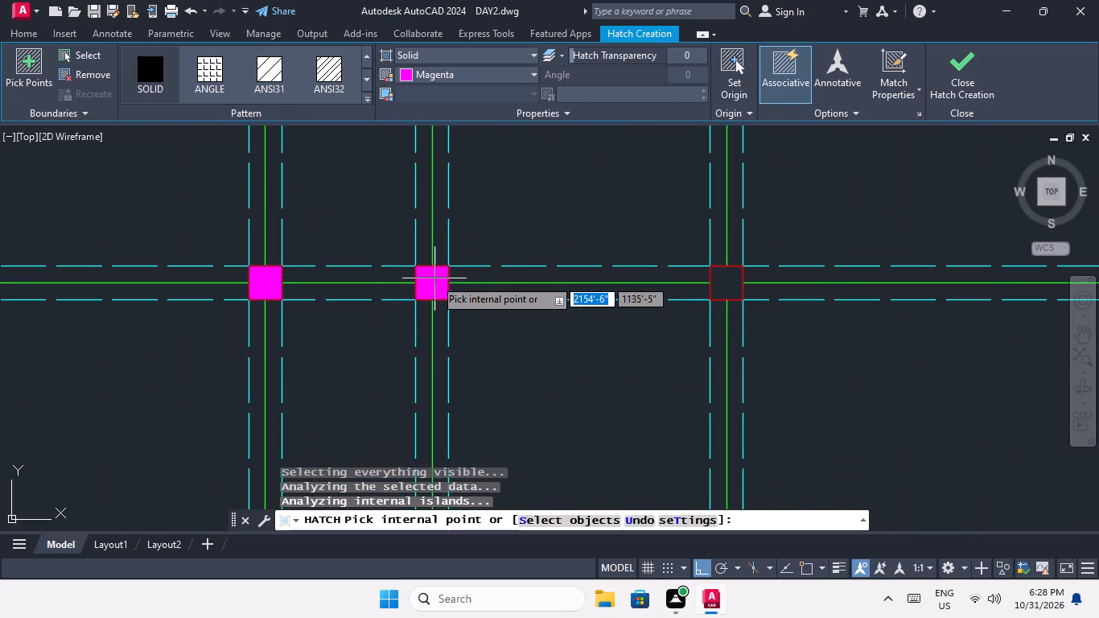
scroll(434, 278, down, 3)
scroll(500, 282, up, 4)
click(545, 278)
scroll(552, 271, down, 3)
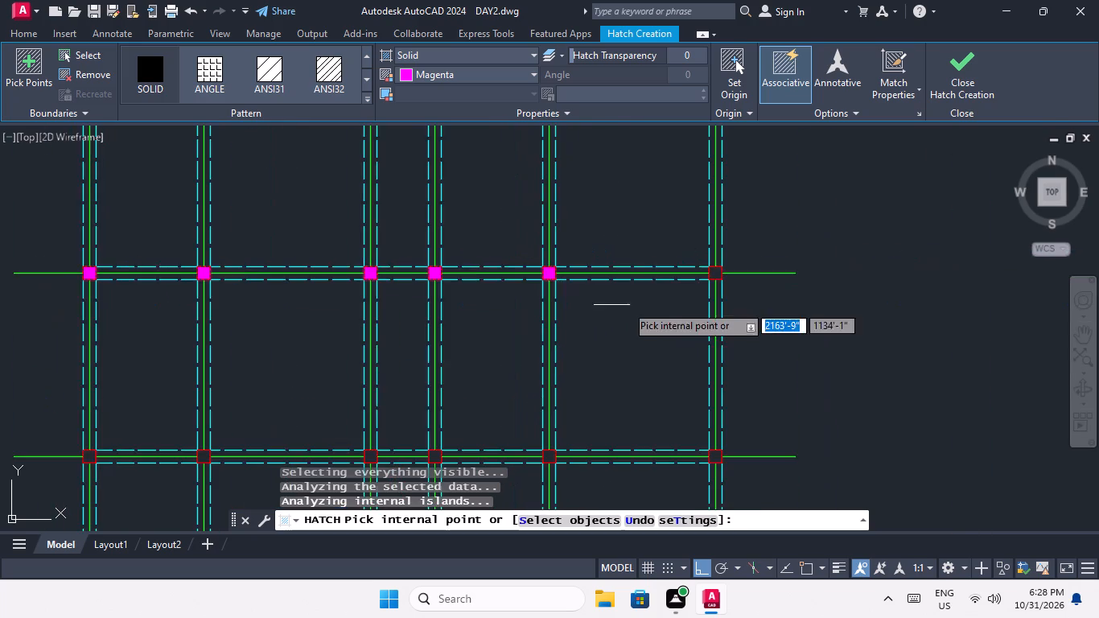
middle_drag(638, 317, 470, 351)
scroll(562, 303, up, 3)
click(496, 327)
scroll(525, 306, down, 3)
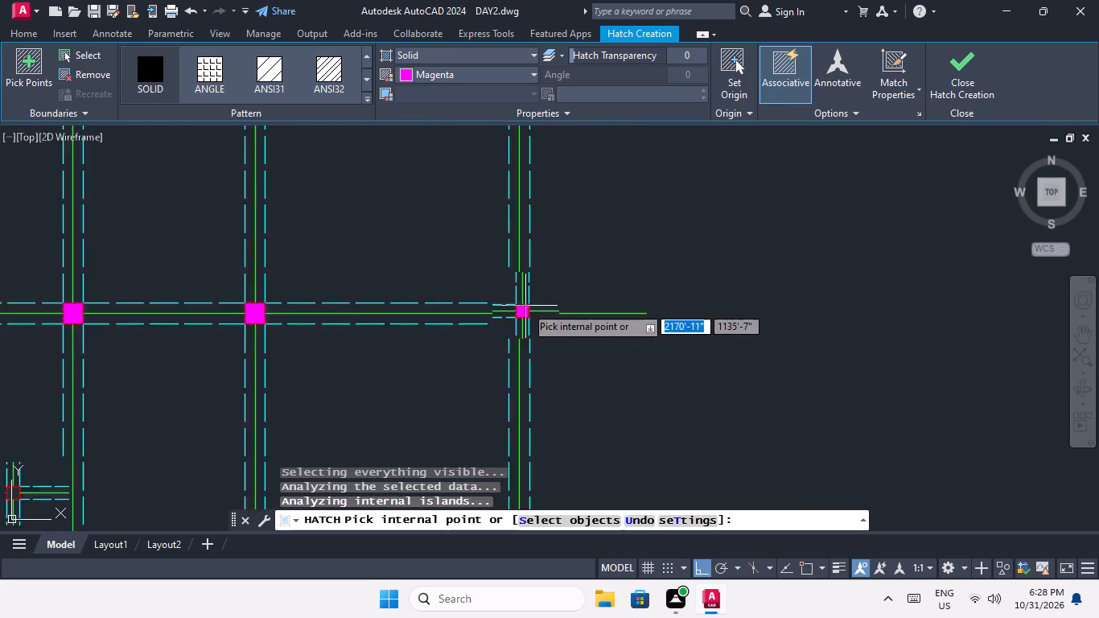
Fill the first three columns of the column grid's eighth row with the solid magenta hatch.
scroll(525, 307, down, 1)
middle_drag(467, 352, 523, 293)
scroll(179, 377, up, 3)
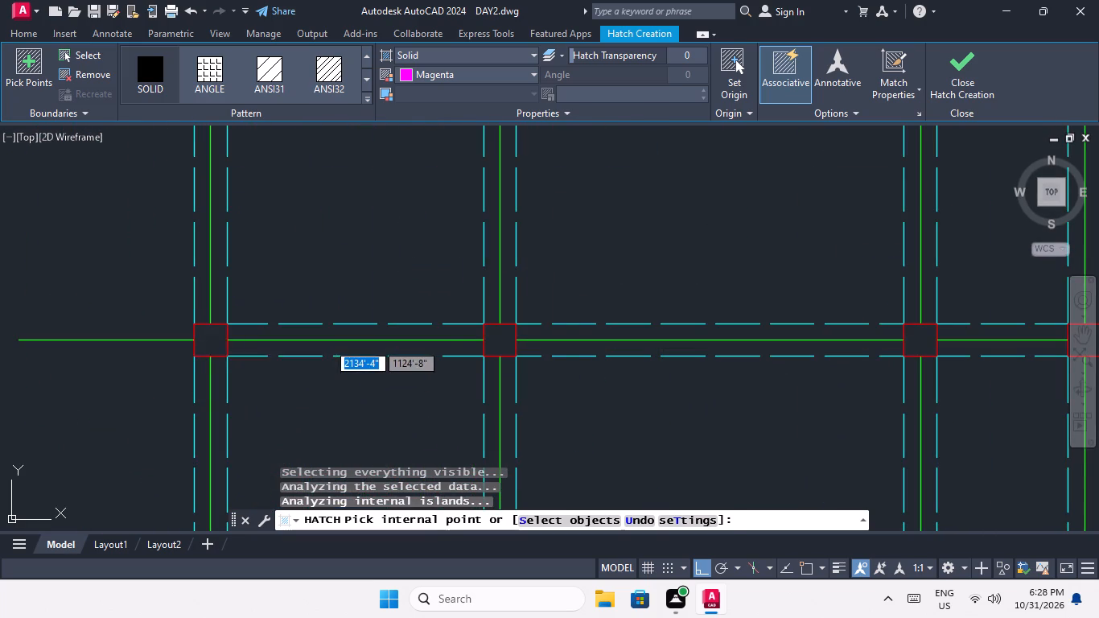
click(205, 343)
scroll(213, 337, down, 3)
scroll(287, 338, up, 3)
click(277, 342)
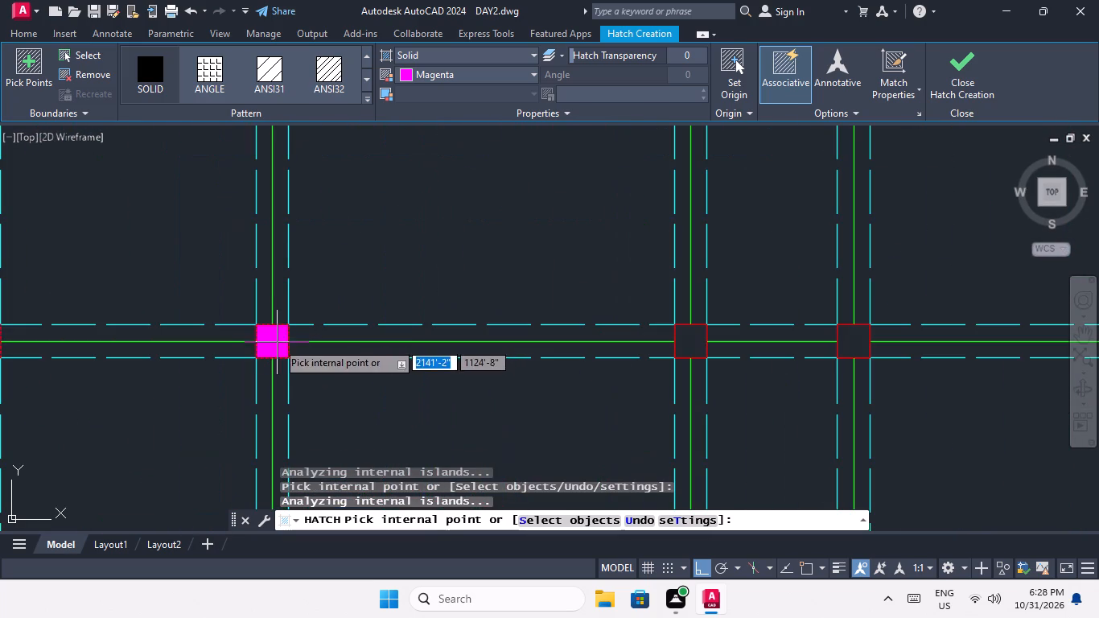
scroll(279, 332, down, 4)
scroll(337, 335, up, 4)
click(371, 339)
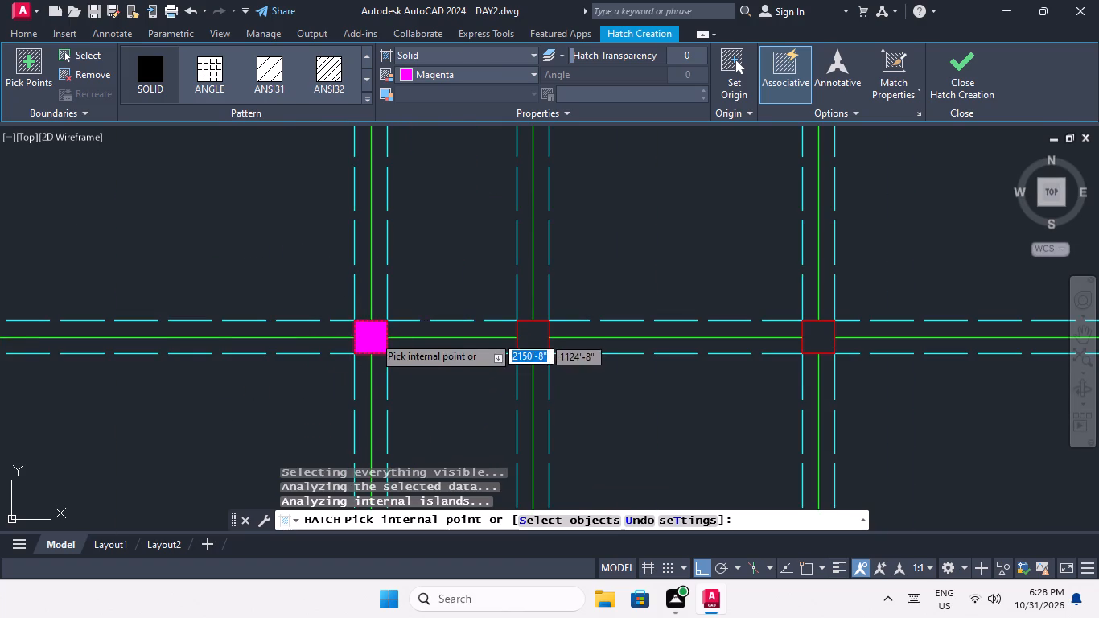
Add the solid magenta hatch to the fourth and fifth columns of the column grid's eighth row.
scroll(373, 336, down, 2)
scroll(430, 336, up, 3)
click(447, 339)
scroll(452, 327, down, 3)
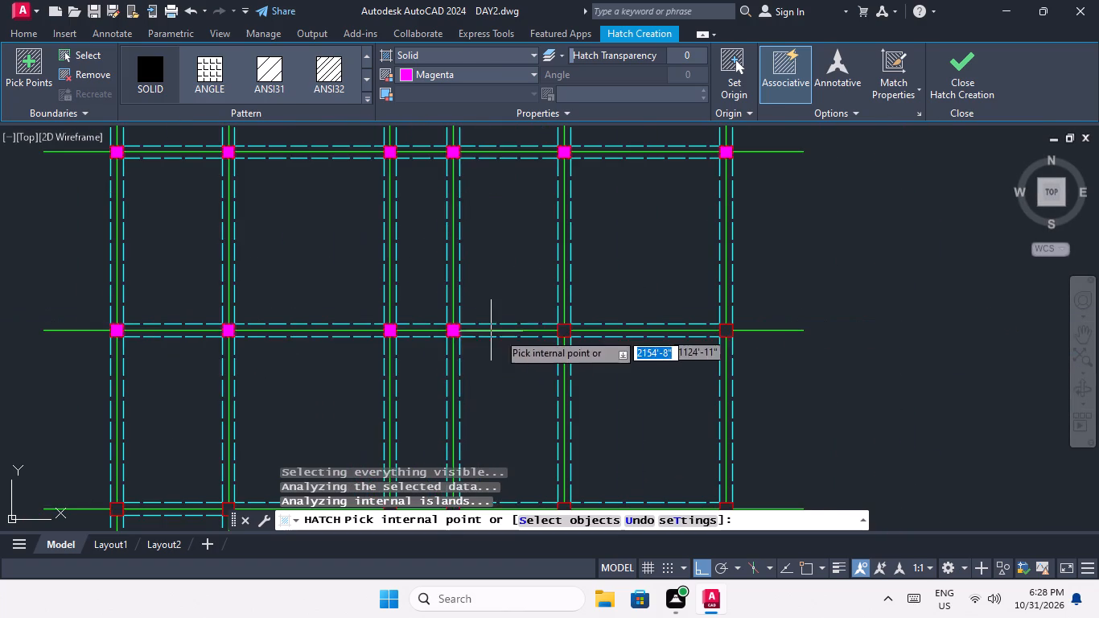
scroll(561, 335, up, 3)
click(566, 328)
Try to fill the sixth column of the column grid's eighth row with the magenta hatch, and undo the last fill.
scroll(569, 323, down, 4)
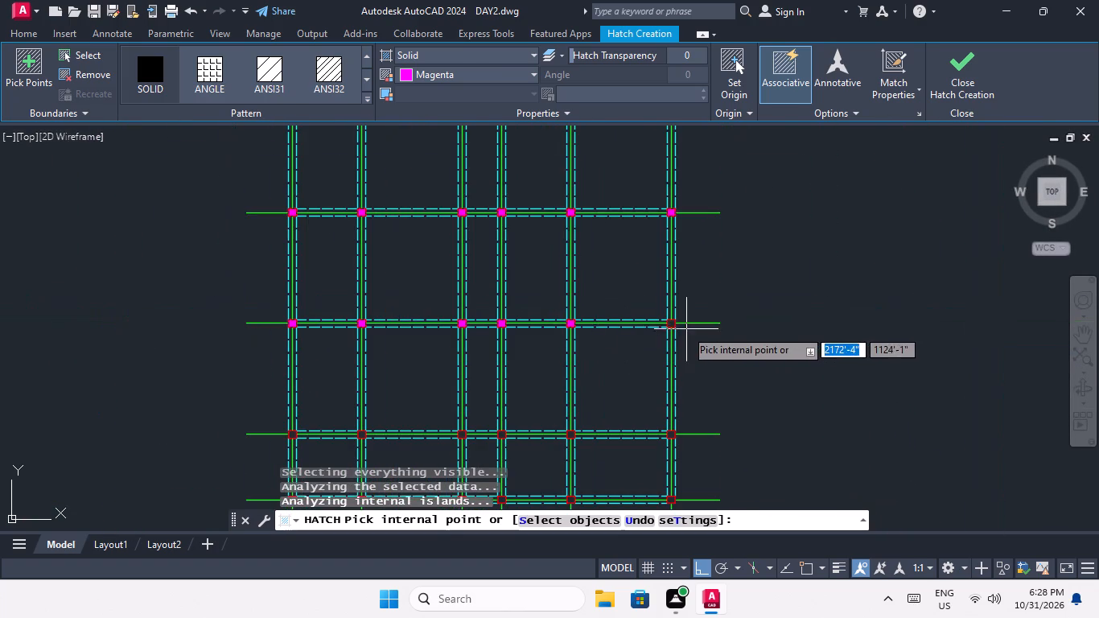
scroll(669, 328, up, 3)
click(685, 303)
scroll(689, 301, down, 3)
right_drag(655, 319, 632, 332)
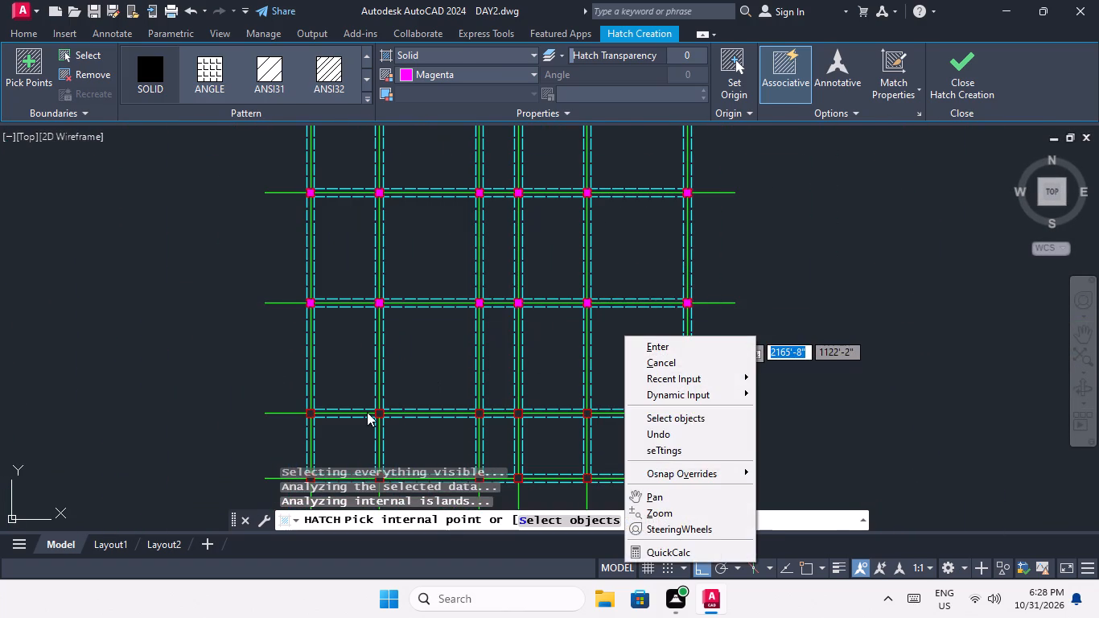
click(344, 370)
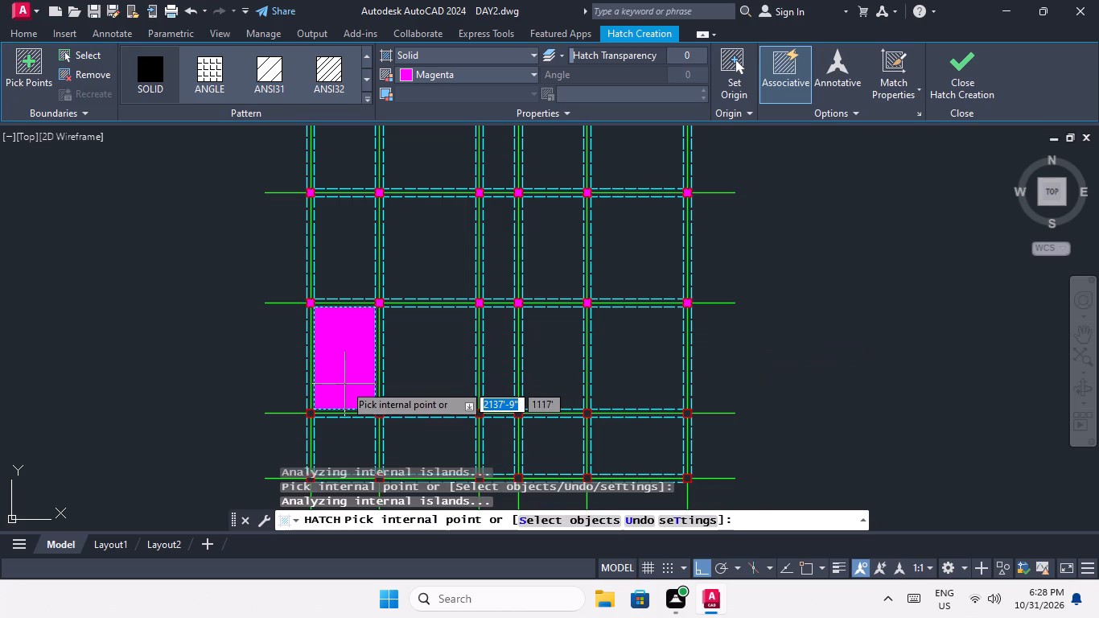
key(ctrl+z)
Fill the first three columns of the column grid's ninth row with the solid magenta hatch.
scroll(317, 418, up, 2)
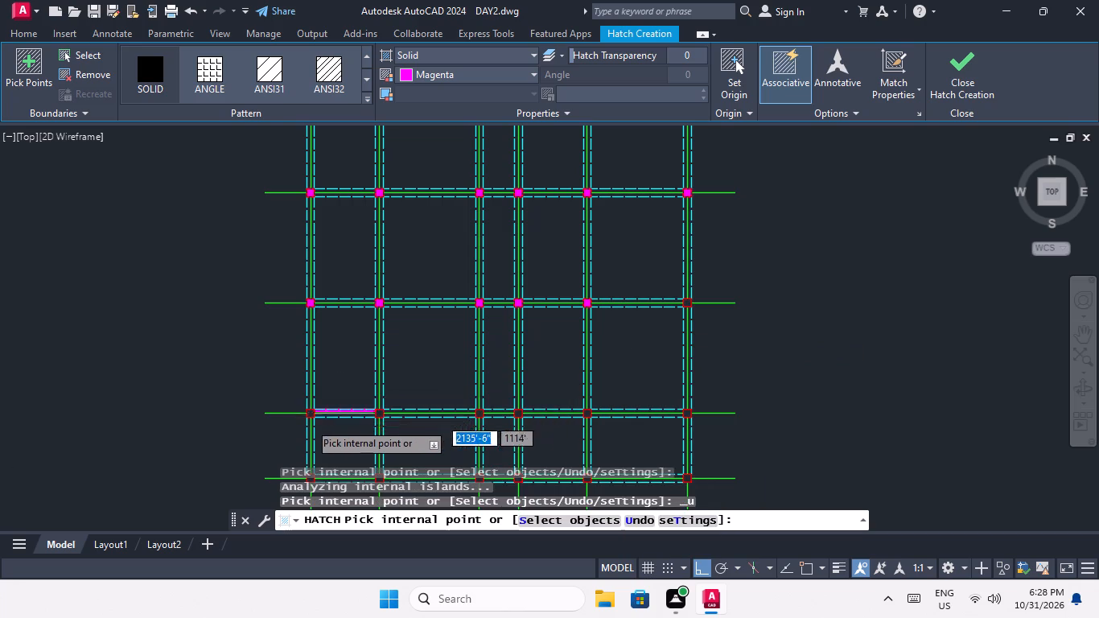
scroll(309, 422, up, 1)
click(302, 402)
scroll(300, 355, down, 3)
middle_drag(320, 306, 296, 250)
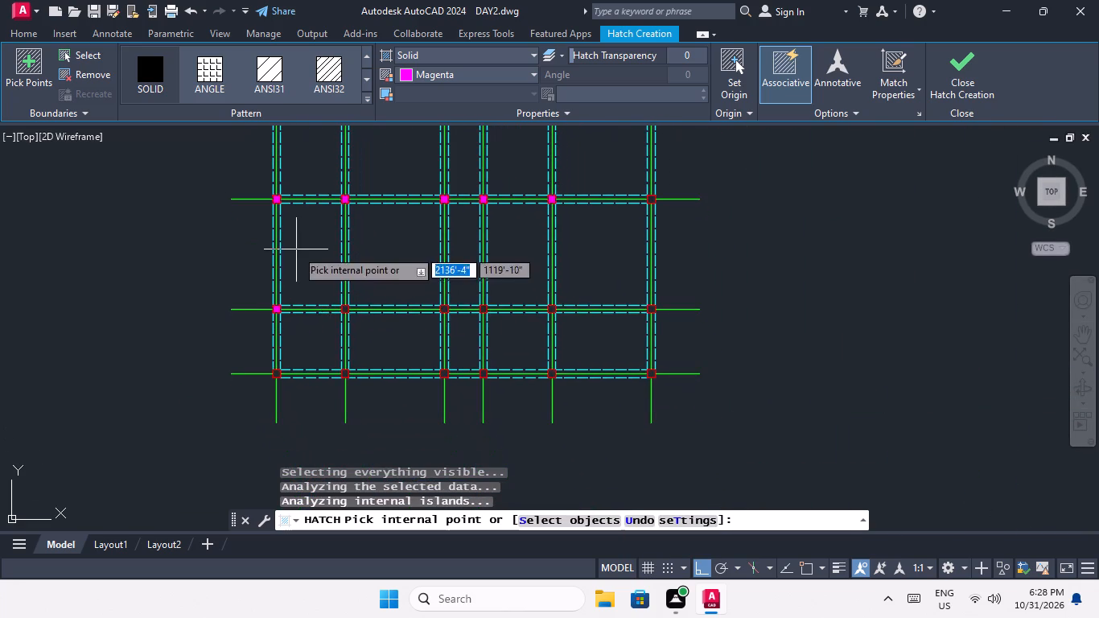
scroll(327, 311, up, 2)
click(373, 312)
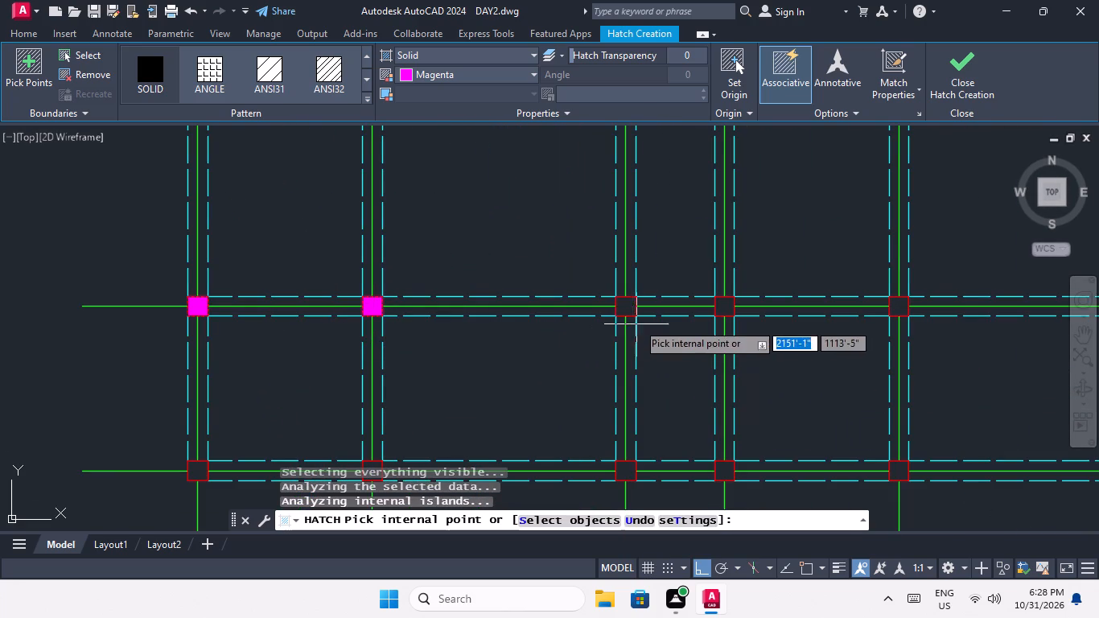
click(623, 310)
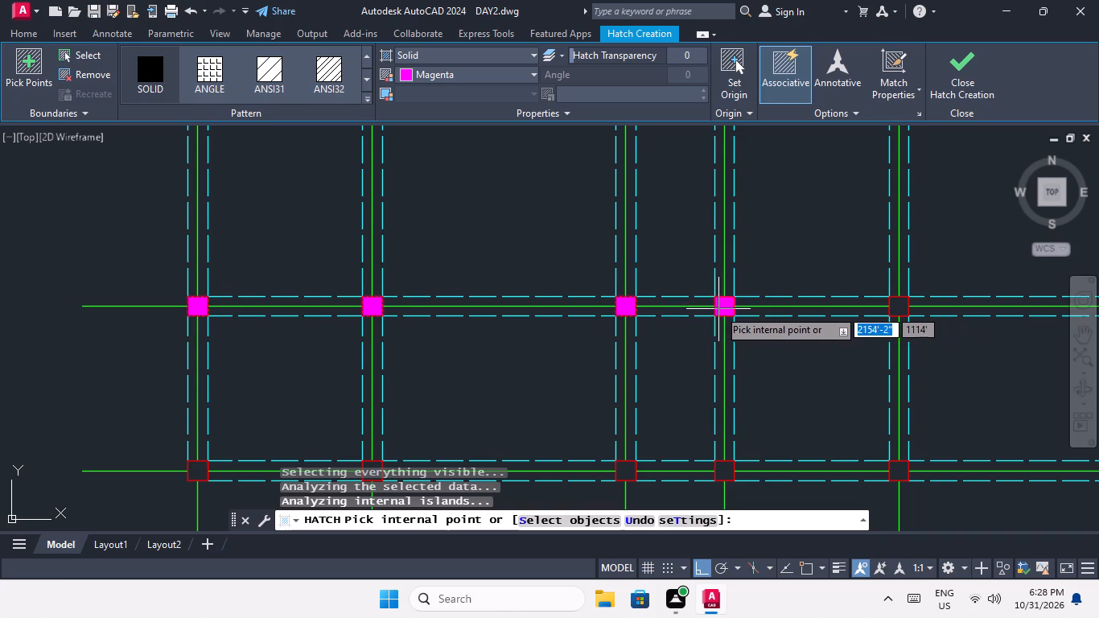
Add the solid magenta hatch to the fourth through sixth columns of the column grid's ninth row.
click(722, 307)
middle_drag(776, 357, 414, 356)
scroll(558, 312, up, 2)
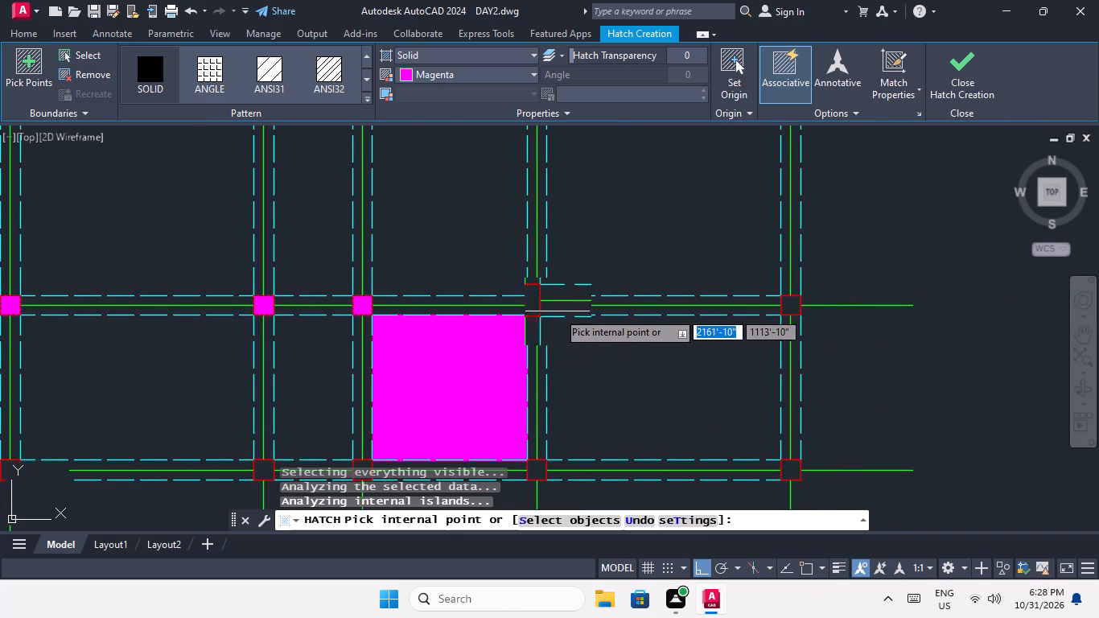
scroll(558, 311, up, 2)
click(430, 286)
scroll(438, 278, down, 4)
scroll(676, 274, up, 3)
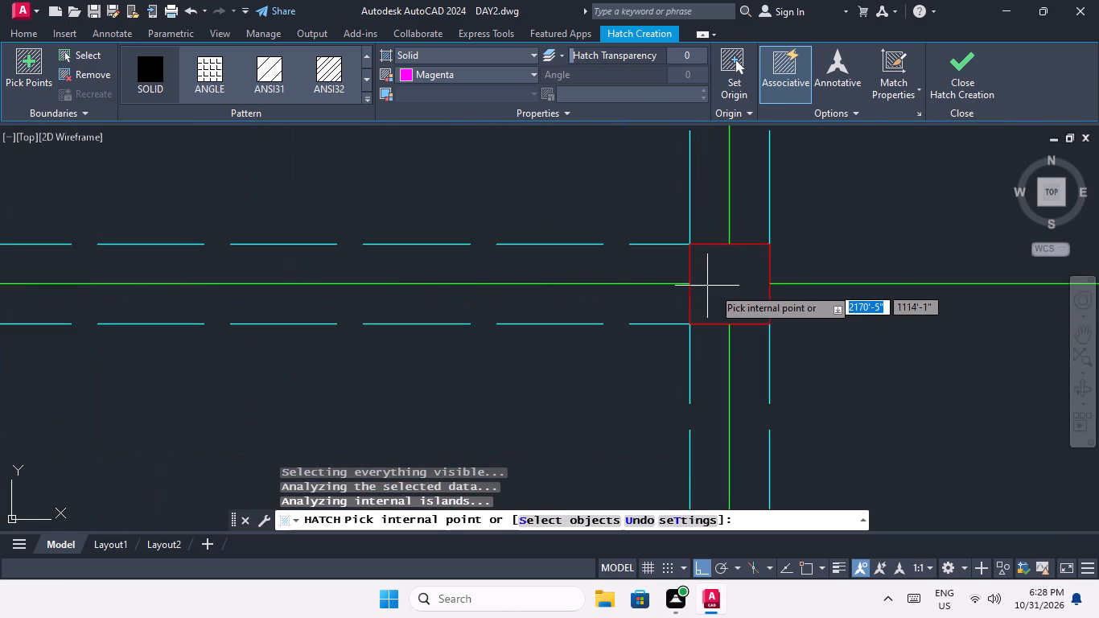
click(718, 285)
Fill the first three columns of the column grid's tenth, bottom row with the solid magenta hatch.
scroll(733, 260, down, 4)
scroll(139, 370, up, 3)
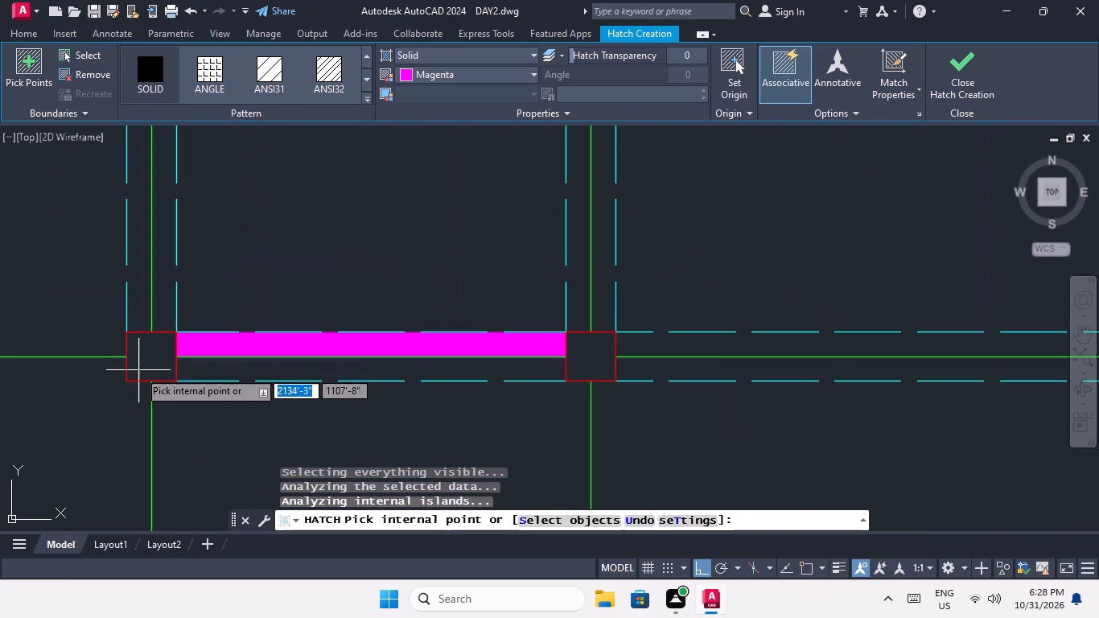
click(141, 362)
scroll(141, 361, down, 3)
scroll(252, 366, up, 3)
click(246, 358)
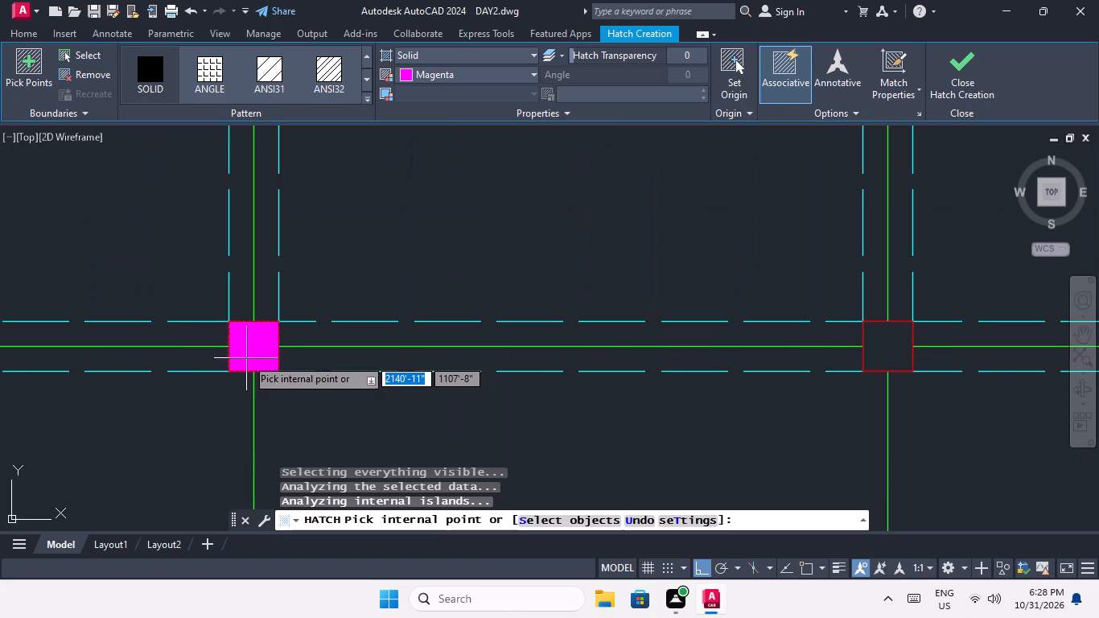
scroll(253, 349, down, 4)
scroll(346, 353, up, 4)
click(384, 350)
Fill the fourth through sixth columns of the column grid's bottom row with magenta hatch and finish the Hatch command.
scroll(384, 349, down, 4)
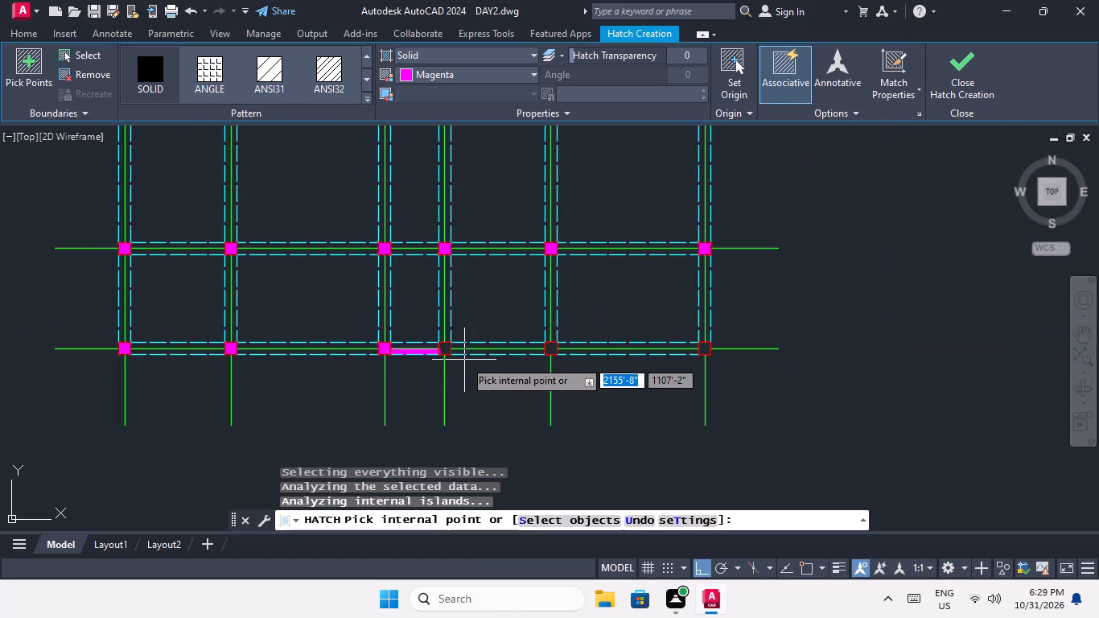
scroll(461, 359, up, 4)
click(349, 305)
scroll(357, 301, down, 4)
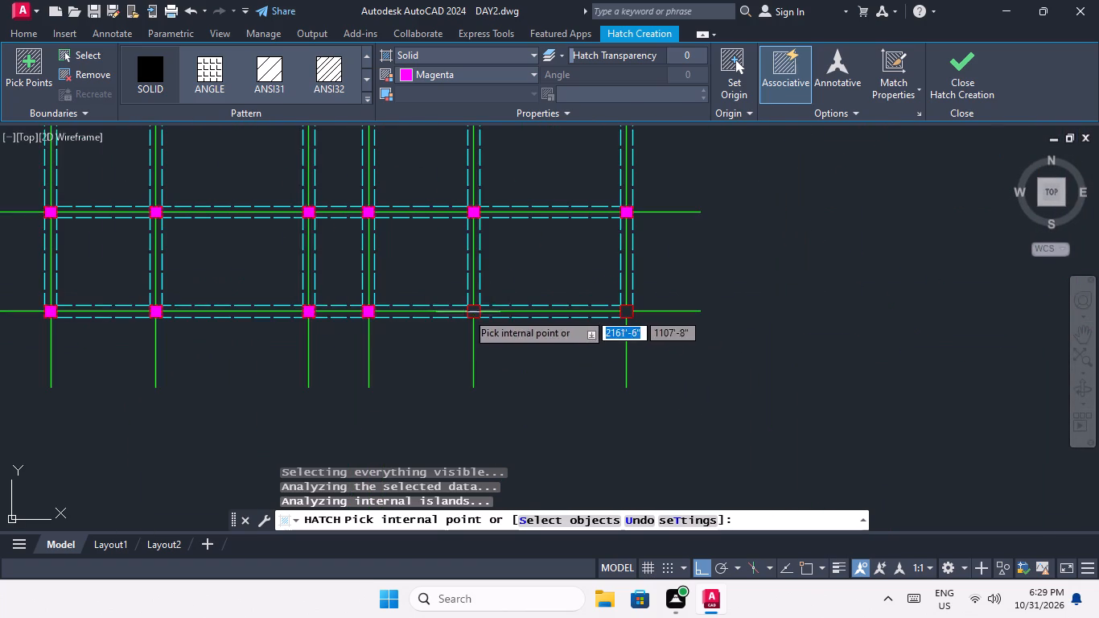
scroll(466, 311, up, 4)
click(508, 316)
scroll(508, 315, down, 4)
middle_drag(544, 339, 307, 351)
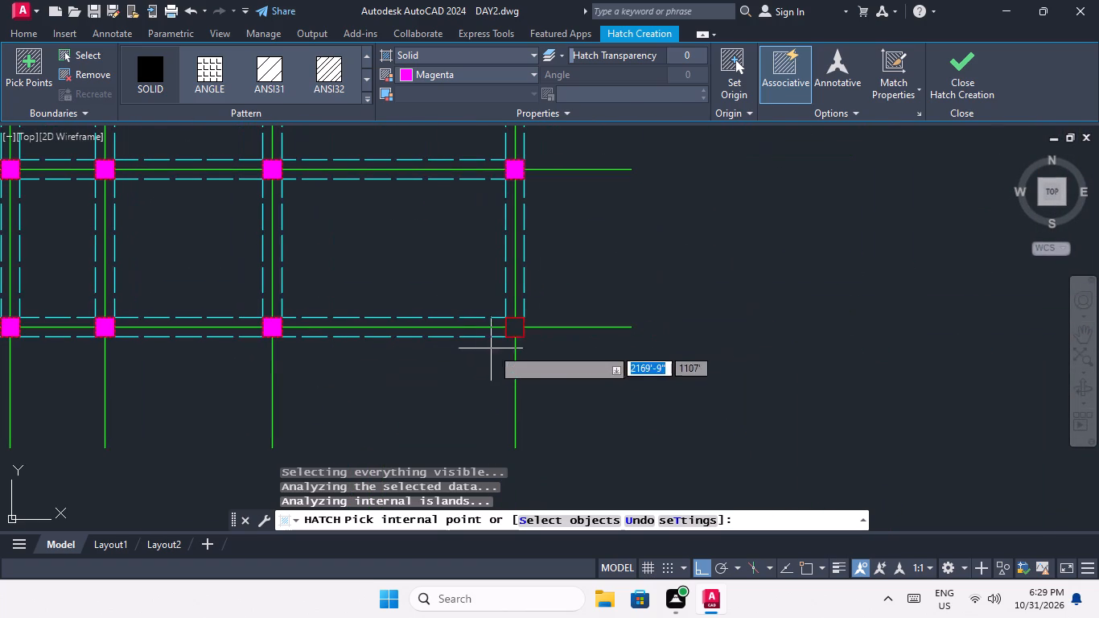
scroll(521, 322, up, 3)
click(491, 342)
scroll(500, 328, down, 4)
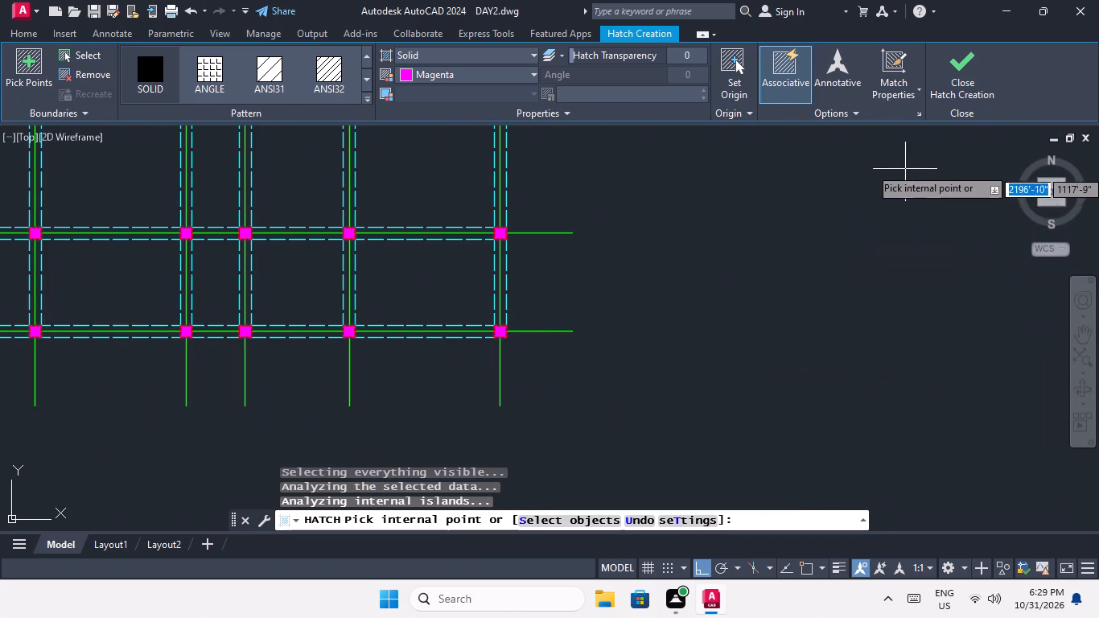
click(967, 74)
key(Escape)
Move the whole column grid plan horizontally about 15' closer to the neighbouring floor plans.
scroll(737, 294, down, 4)
middle_drag(730, 316, 706, 336)
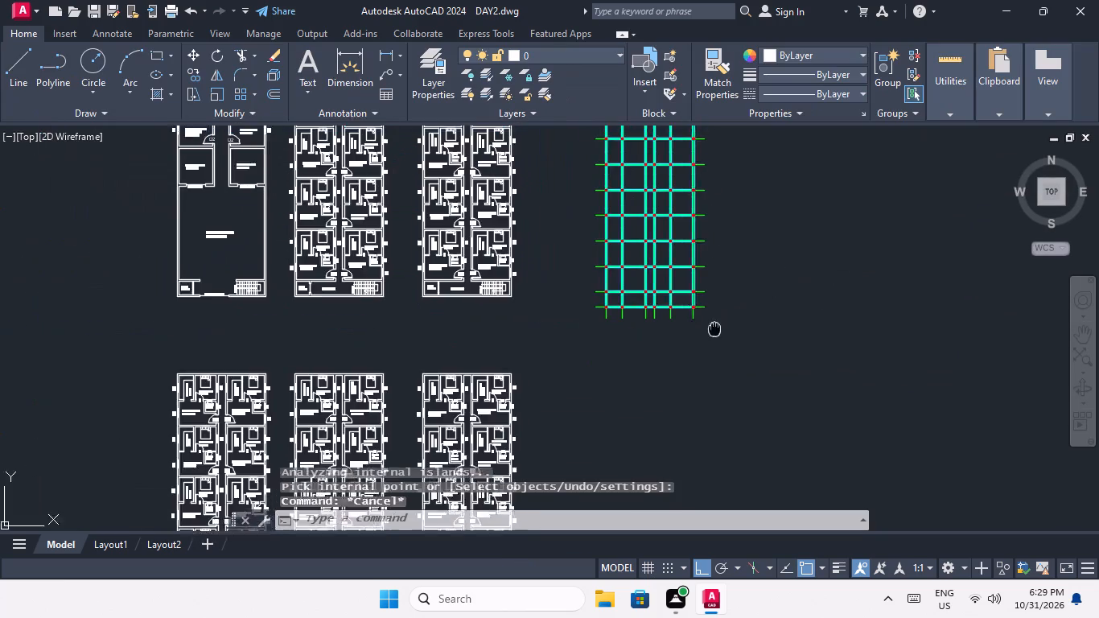
middle_drag(706, 336, 591, 393)
middle_drag(590, 385, 538, 332)
scroll(544, 337, down, 2)
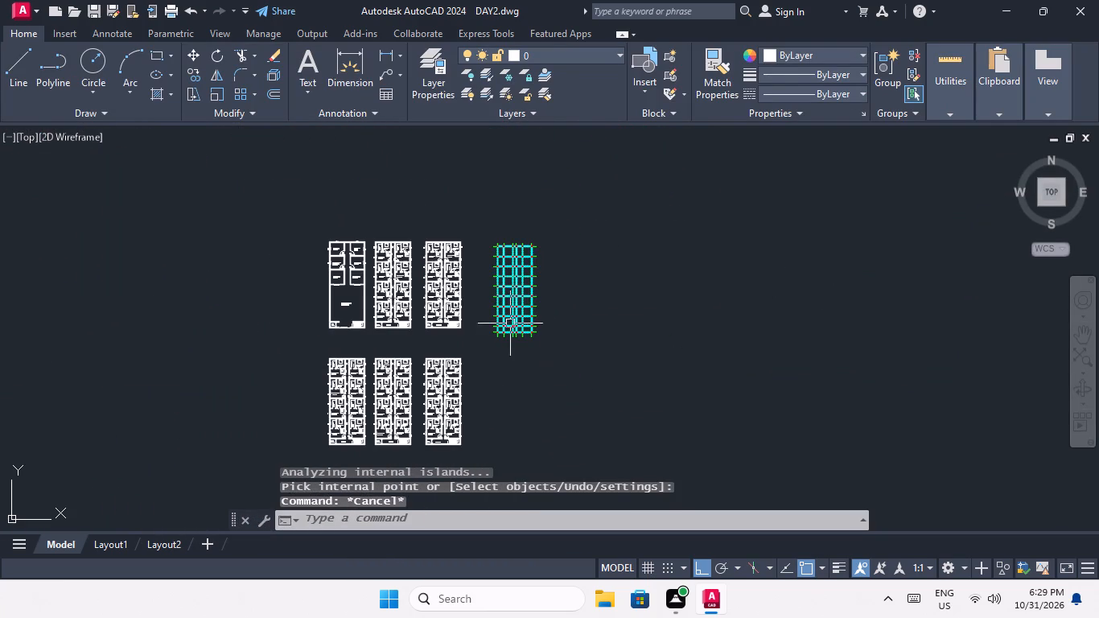
scroll(496, 235, up, 2)
drag(470, 249, 497, 256)
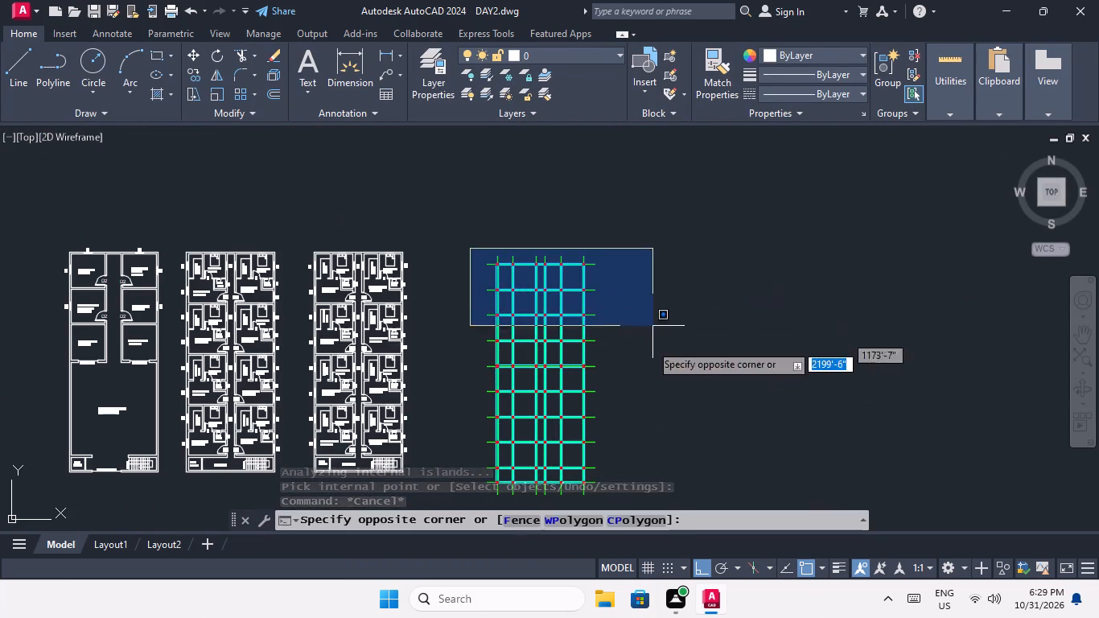
middle_drag(627, 327, 595, 259)
scroll(595, 259, up, 1)
middle_drag(578, 428, 570, 306)
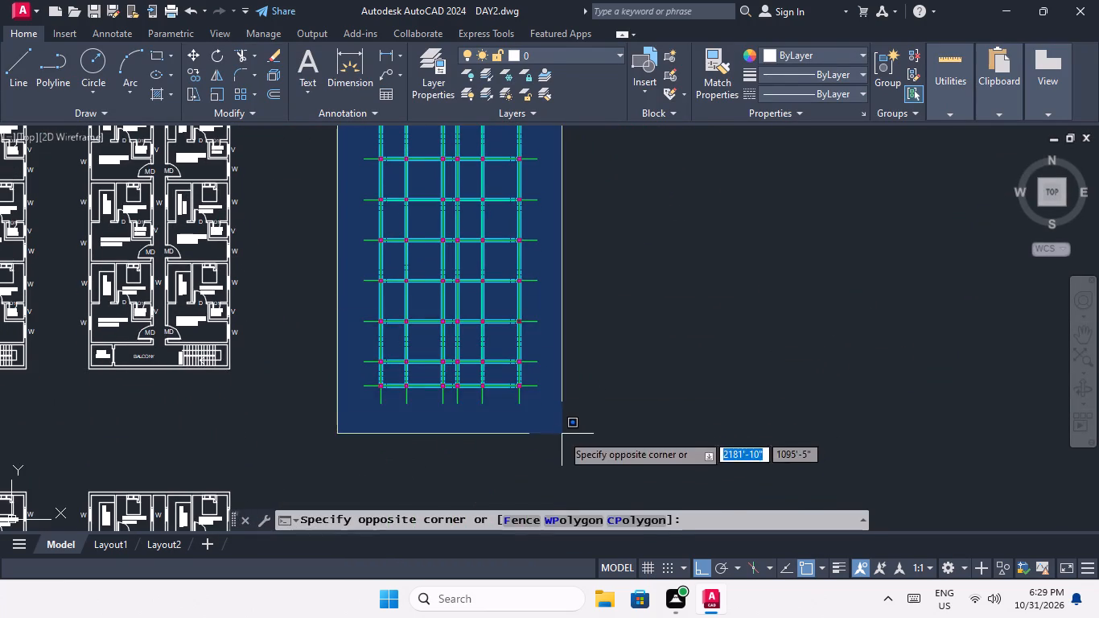
click(562, 434)
middle_drag(591, 386, 615, 447)
scroll(628, 390, down, 2)
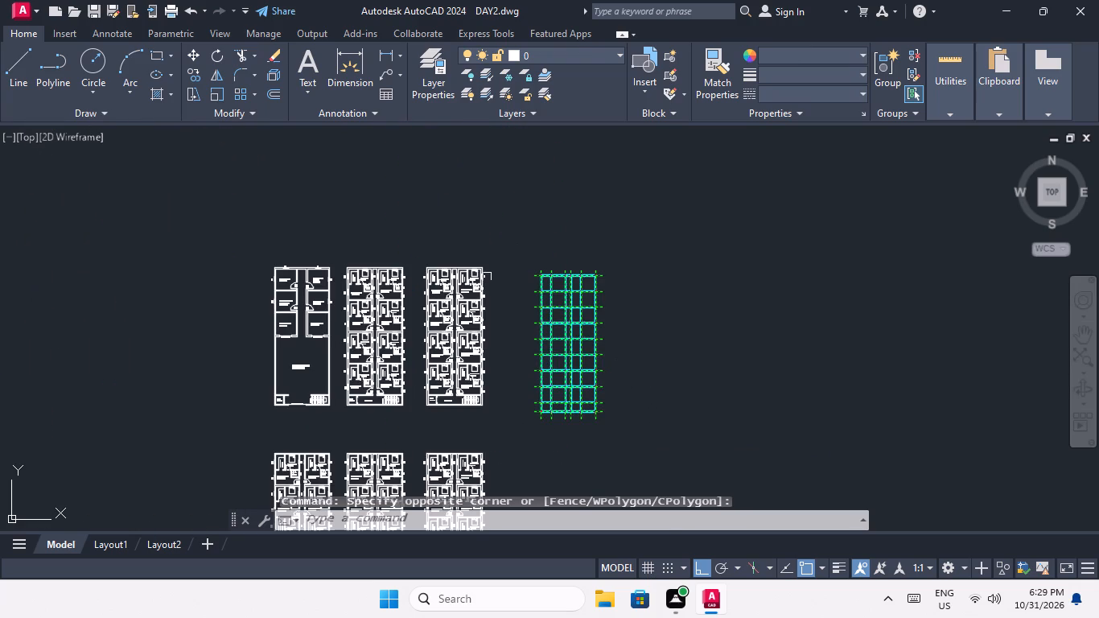
click(194, 51)
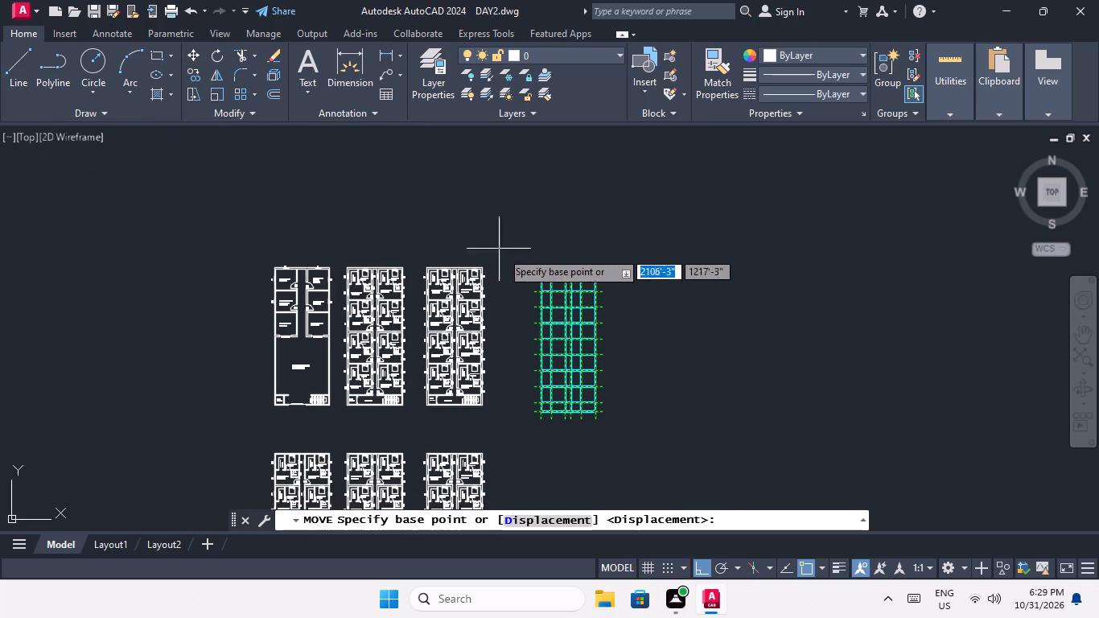
scroll(508, 283, up, 3)
drag(604, 246, 590, 251)
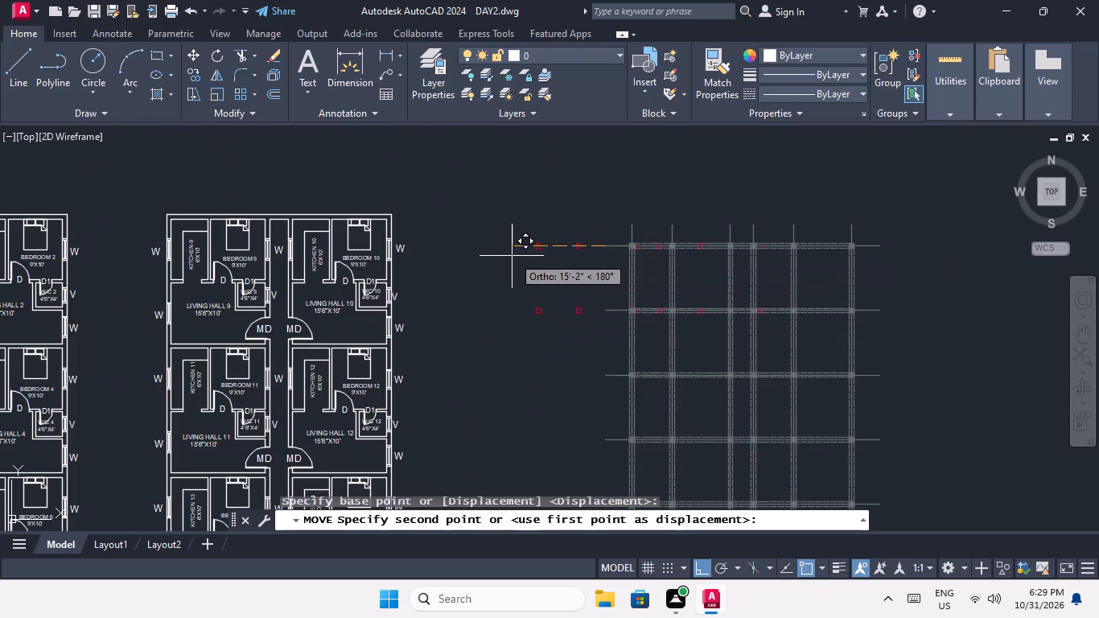
click(511, 251)
key(Escape)
Place the multiline text "GROUND FLOOR PLAN" with a 20" text height in the gap below the ground floor plan.
middle_drag(459, 304, 470, 204)
scroll(464, 208, down, 2)
middle_drag(459, 280, 459, 154)
middle_drag(475, 290, 495, 340)
middle_drag(477, 336, 479, 283)
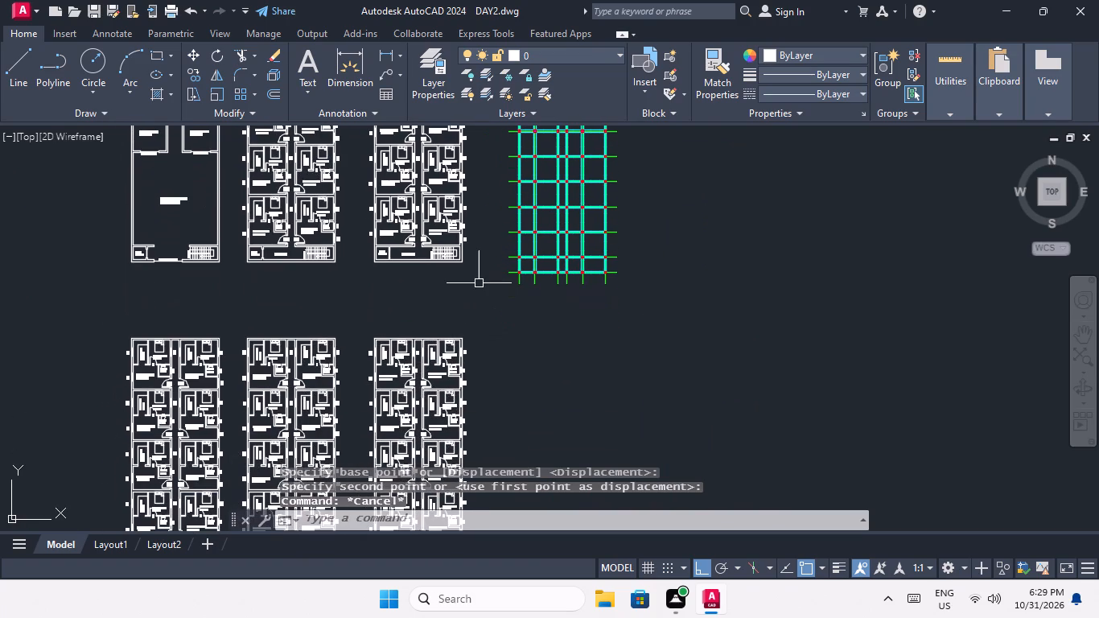
click(306, 55)
scroll(185, 316, up, 3)
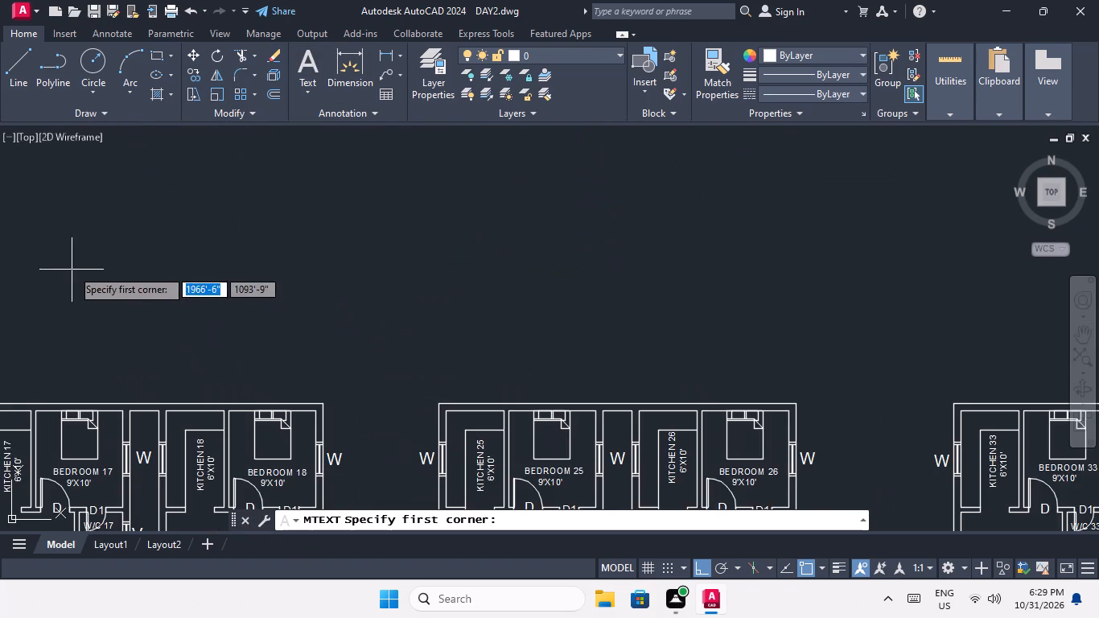
scroll(88, 262, down, 2)
drag(51, 230, 124, 261)
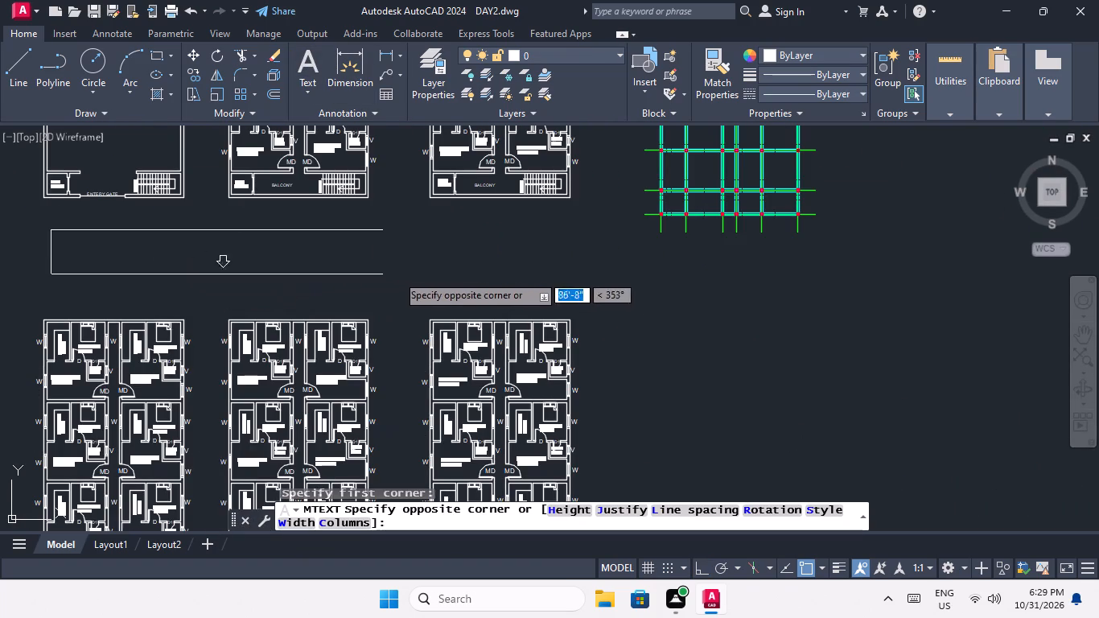
click(430, 273)
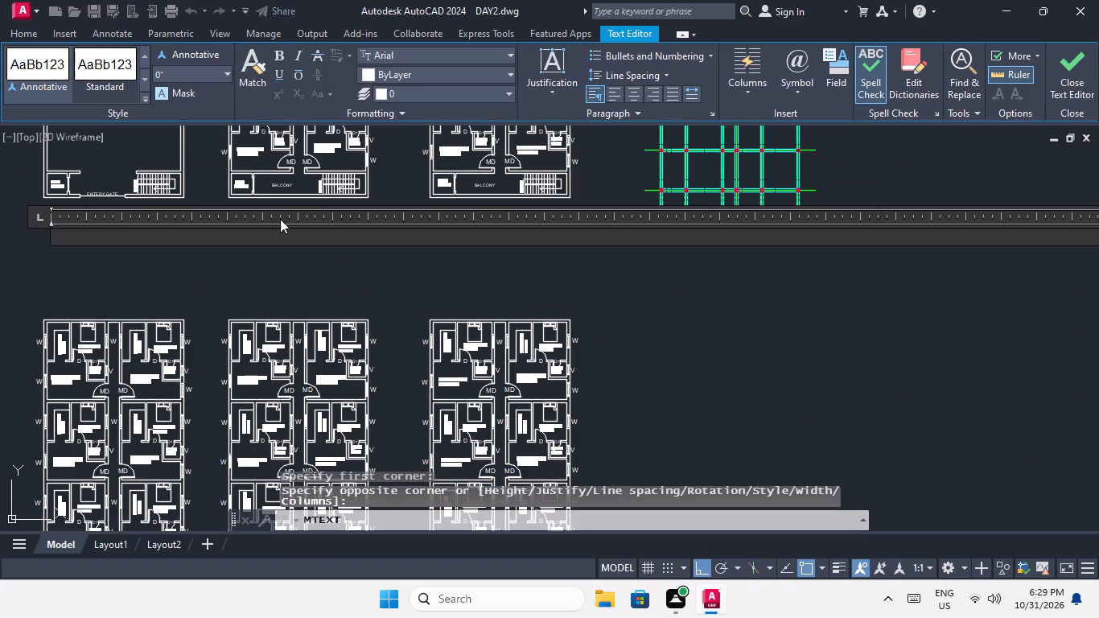
click(175, 74)
text(20")
key(Return)
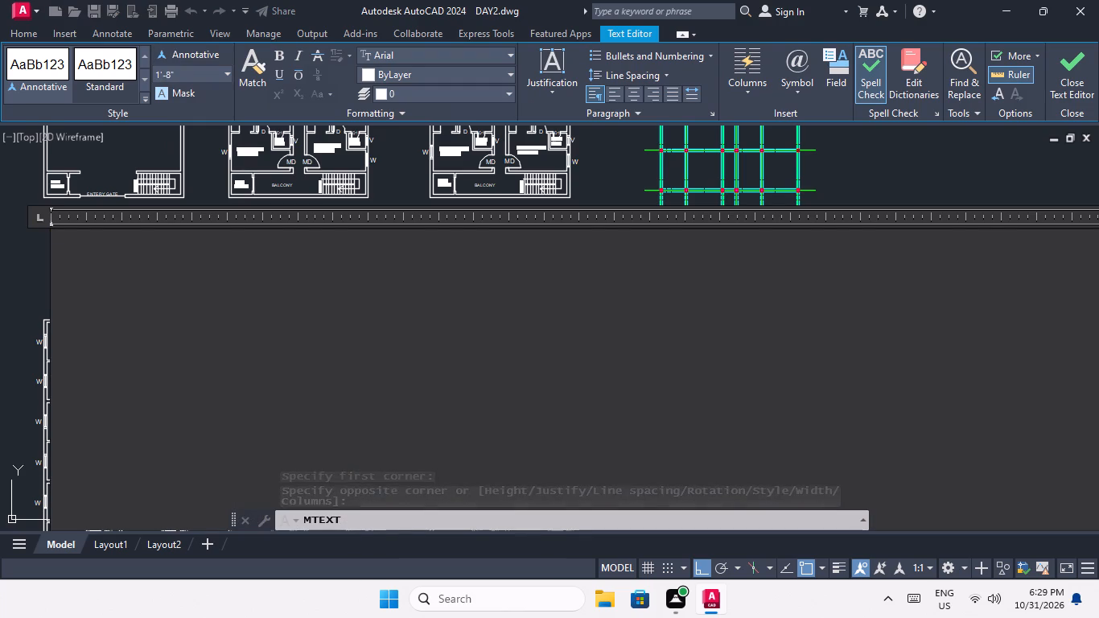
text(GROUND)
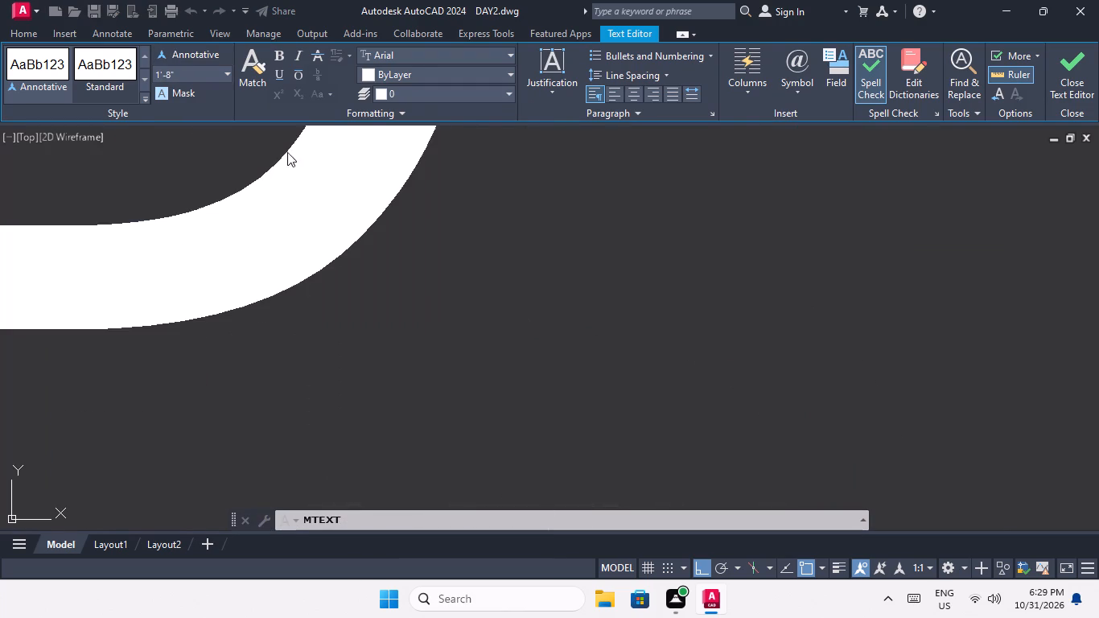
scroll(515, 313, down, 5)
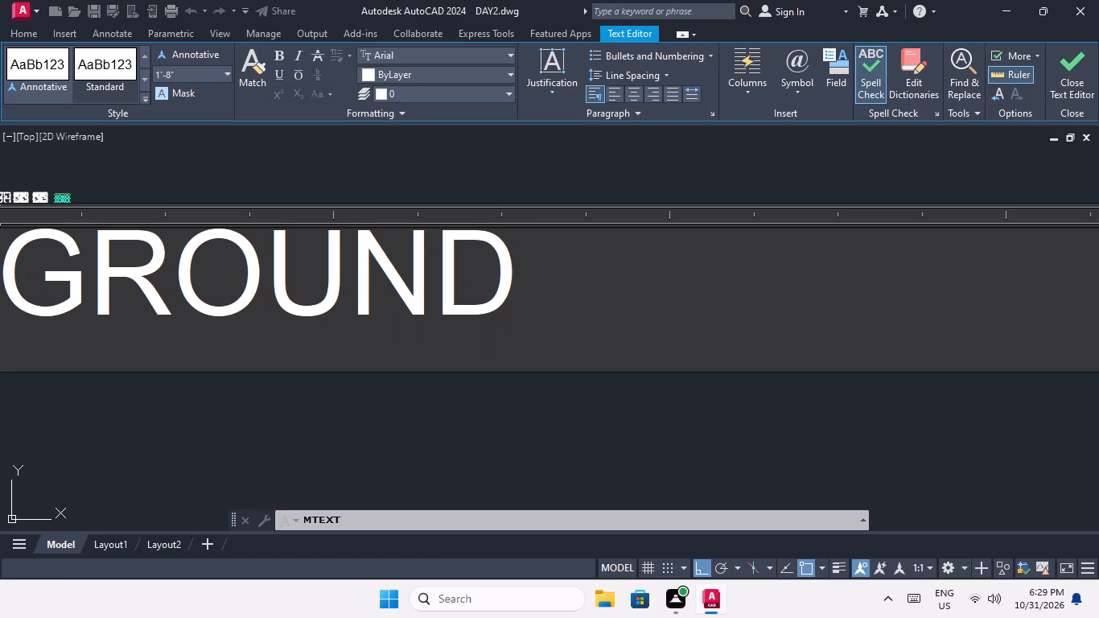
key(space)
text(FLOOR)
key(space)
text(PLAN)
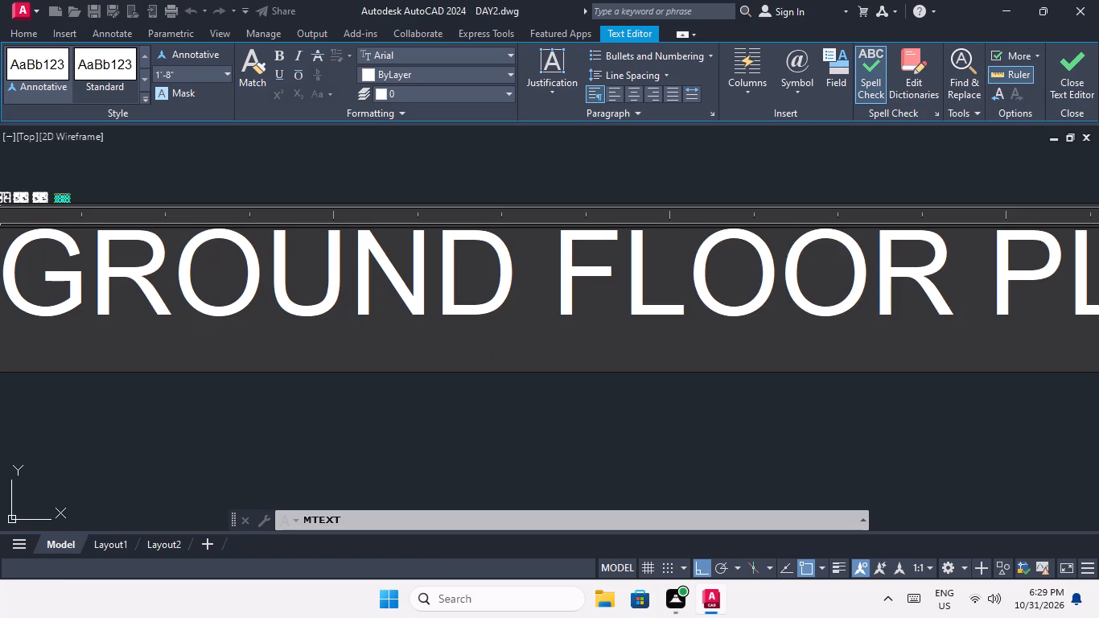
click(1076, 60)
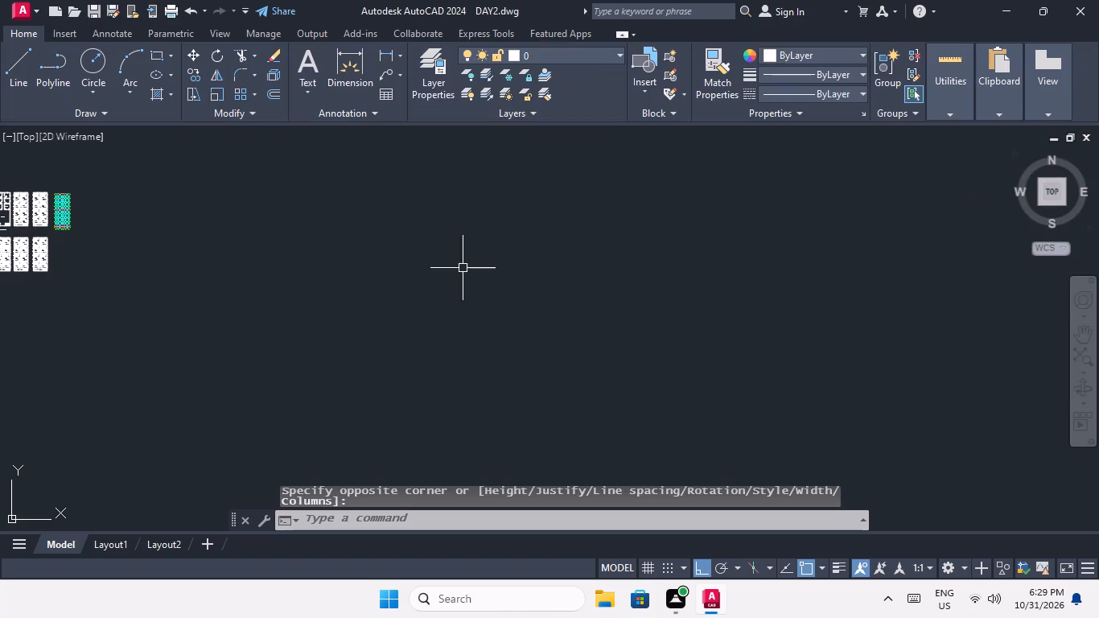
Copy the "GROUND FLOOR PLAN" title horizontally beneath the second and third plans of the upper row, the first copy about 53'-8" away.
middle_drag(463, 268, 697, 303)
scroll(220, 266, up, 5)
scroll(332, 260, up, 2)
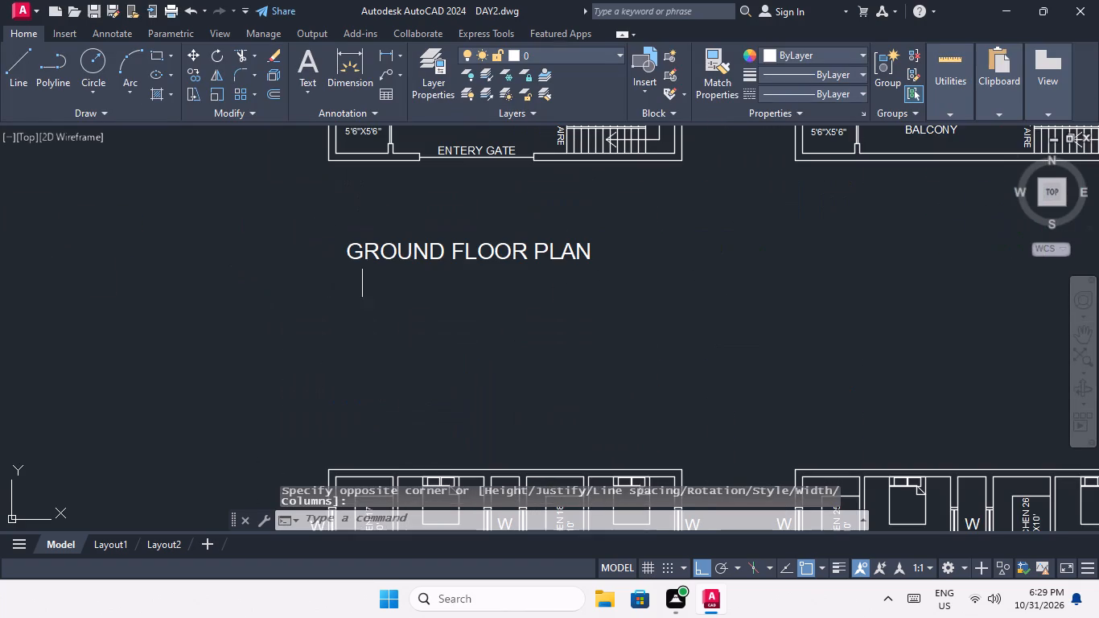
drag(440, 286, 426, 290)
click(333, 241)
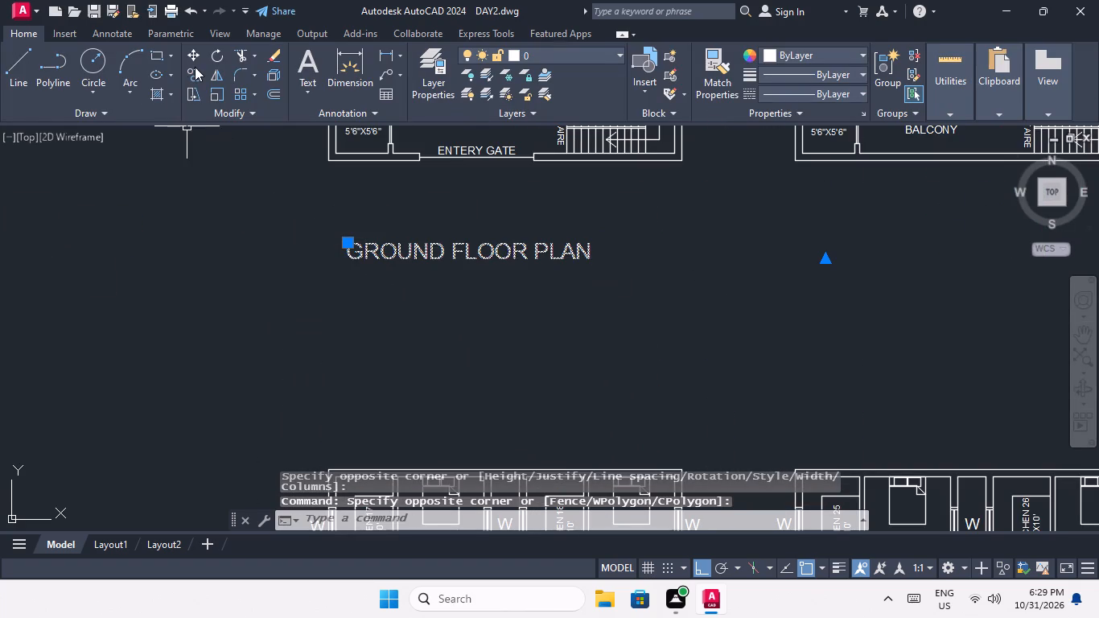
click(195, 66)
click(352, 257)
scroll(351, 253, down, 3)
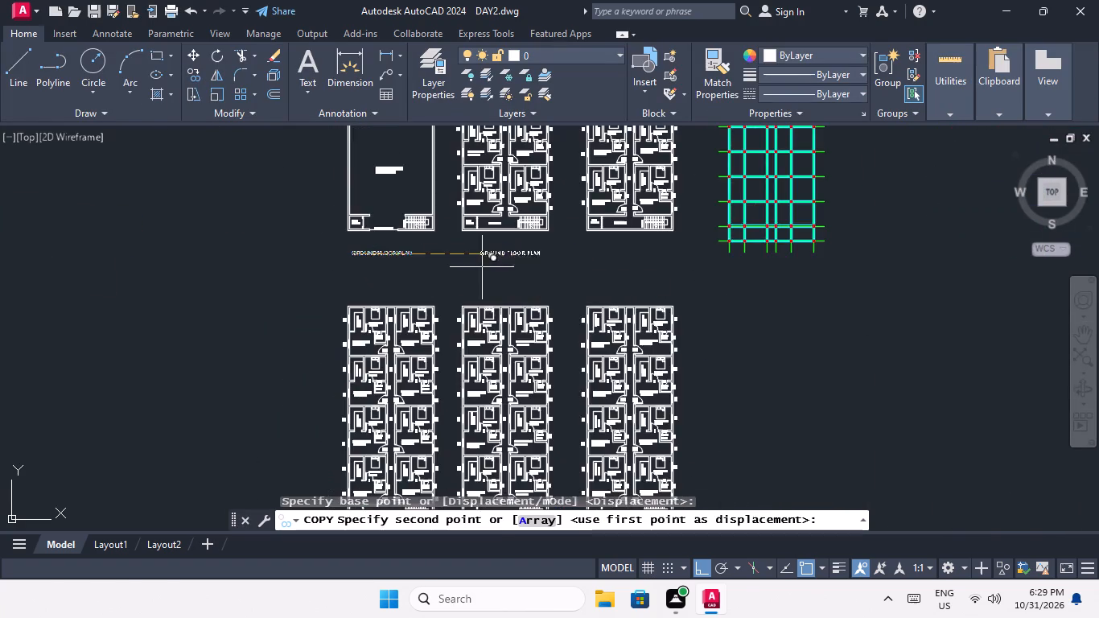
scroll(511, 253, up, 3)
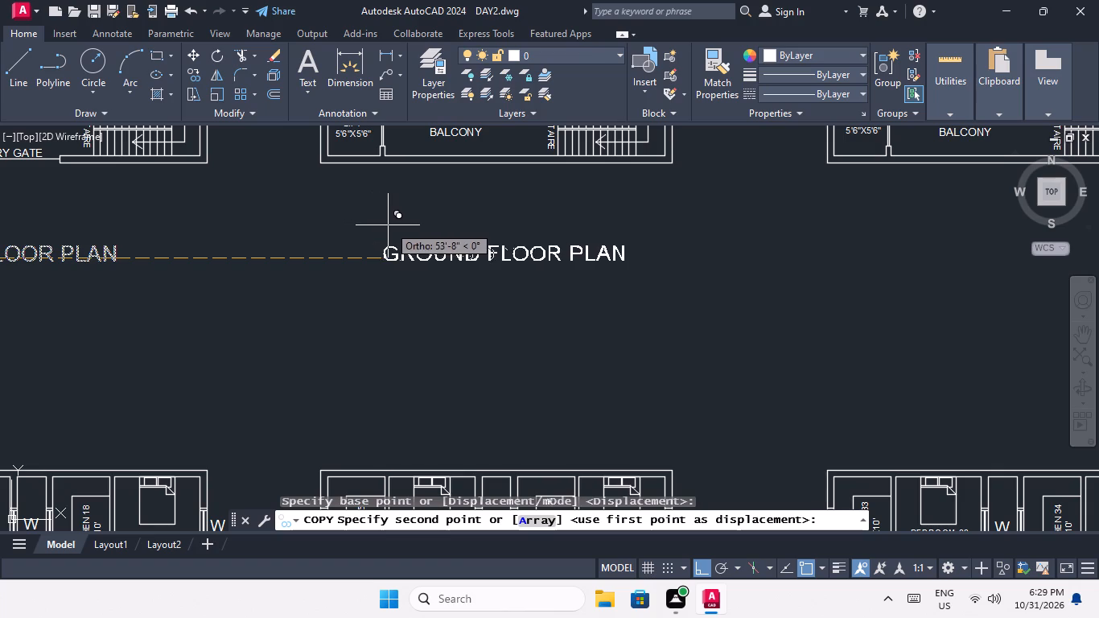
click(387, 225)
middle_drag(750, 246, 373, 255)
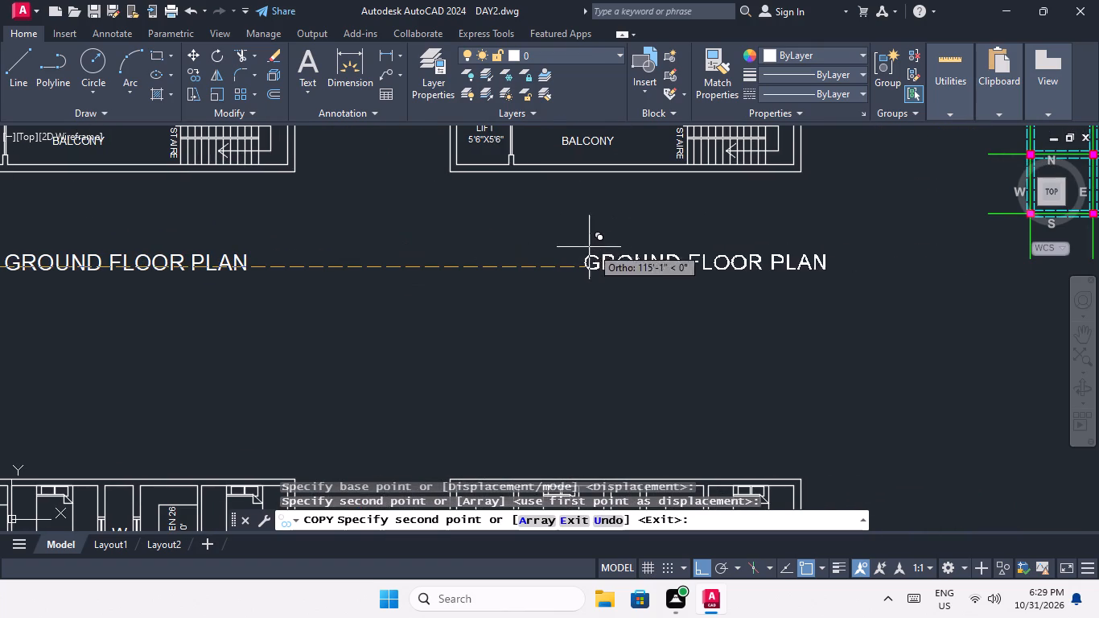
click(522, 244)
Place further copies of the title beneath all three lower-row floor plans, turning Ortho off after the first, and finish copying.
scroll(522, 228, down, 3)
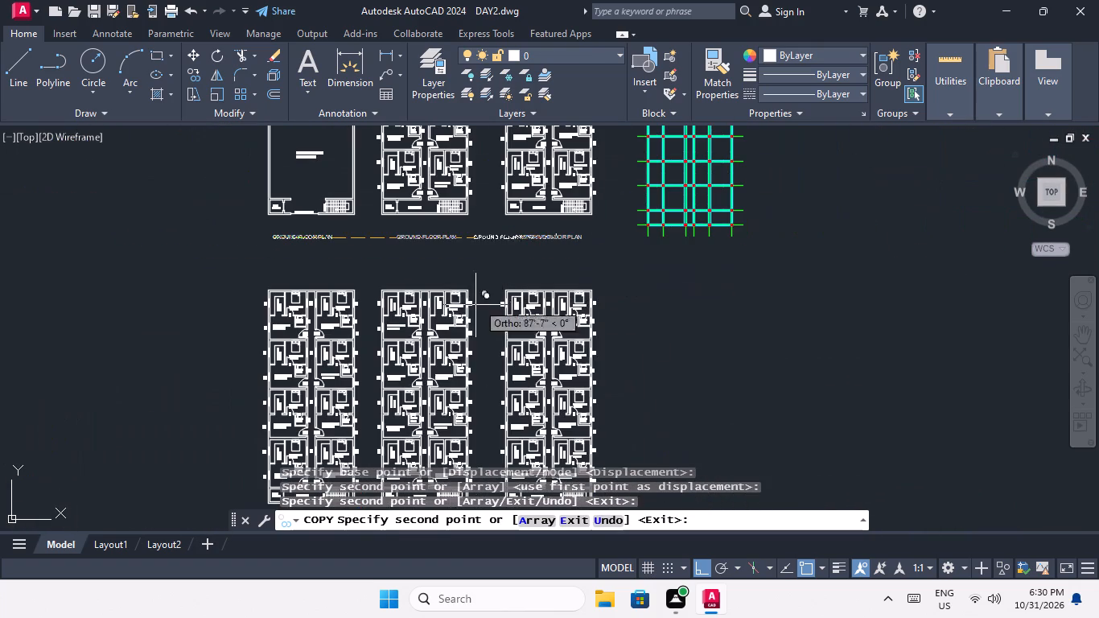
middle_drag(295, 364, 305, 76)
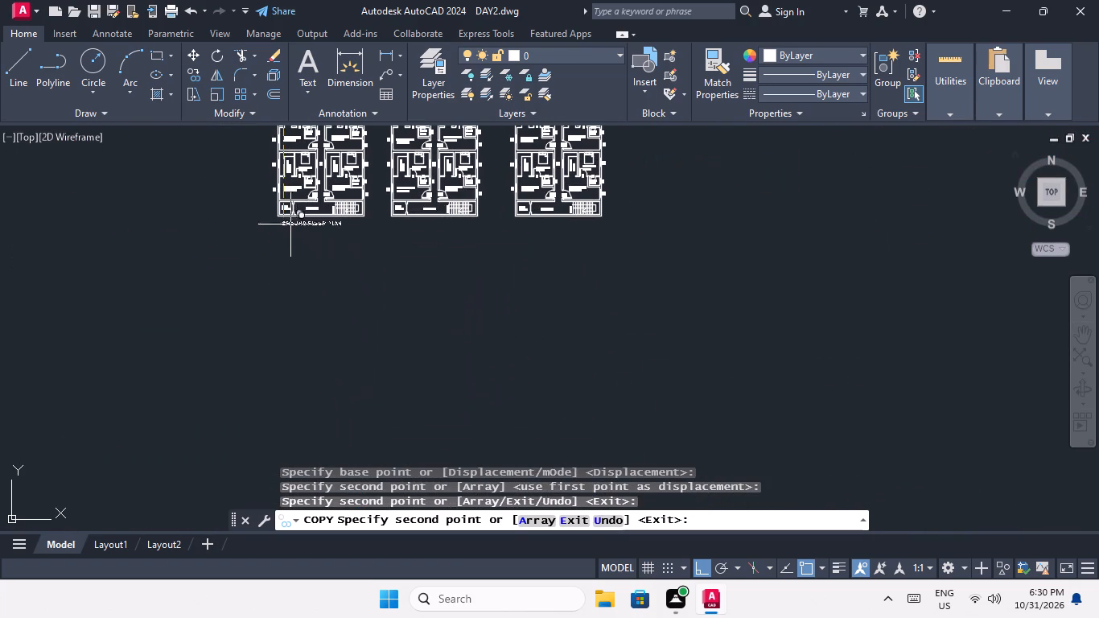
scroll(286, 233, up, 2)
click(331, 232)
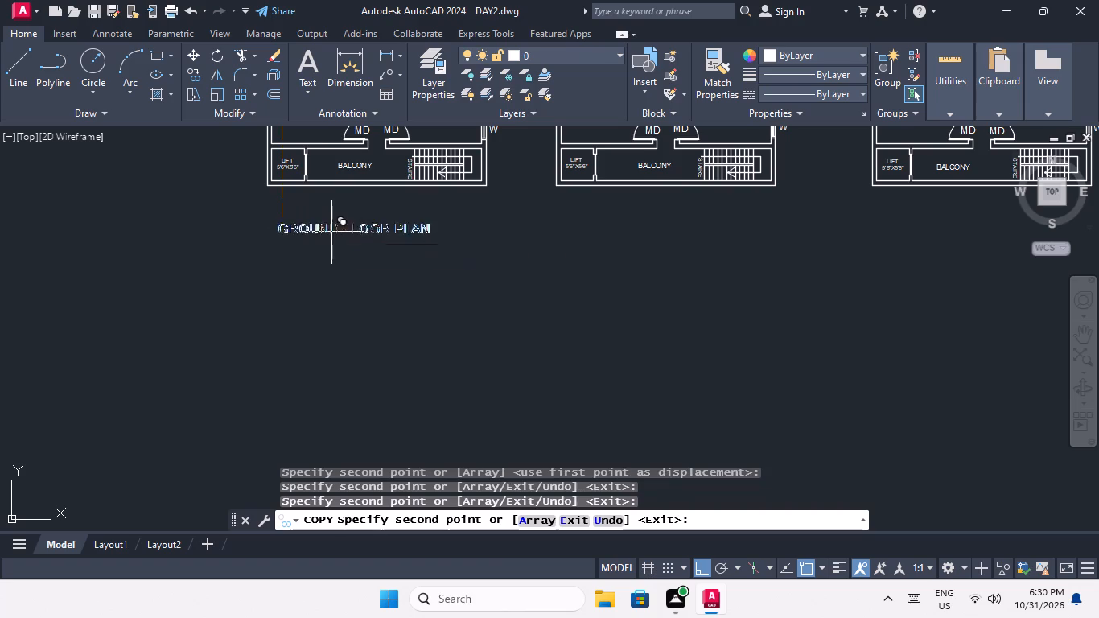
drag(702, 571, 703, 558)
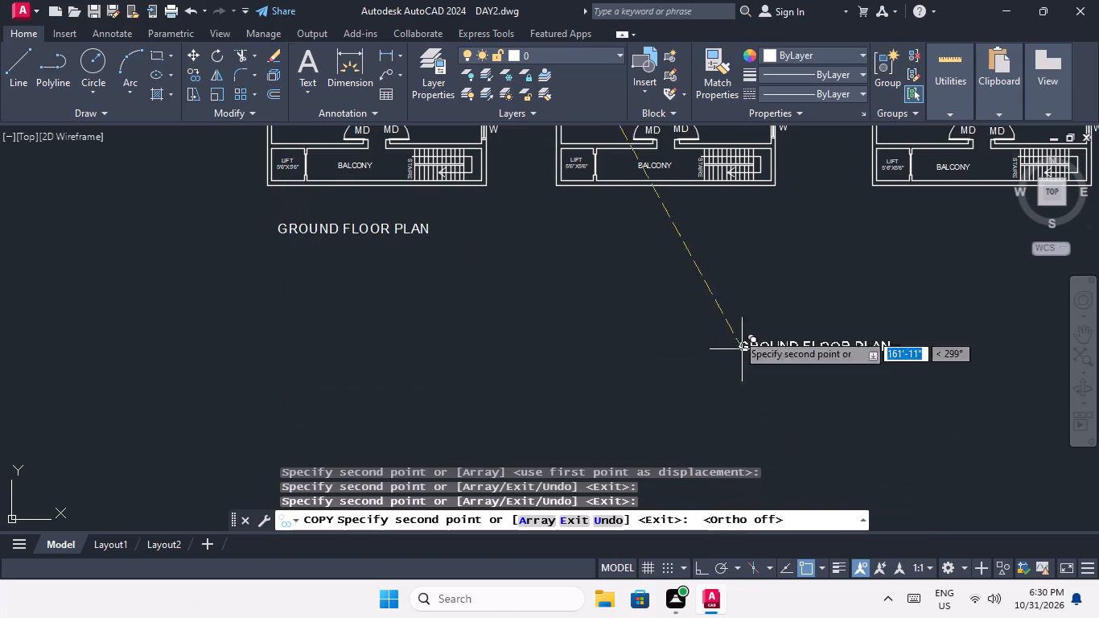
click(595, 220)
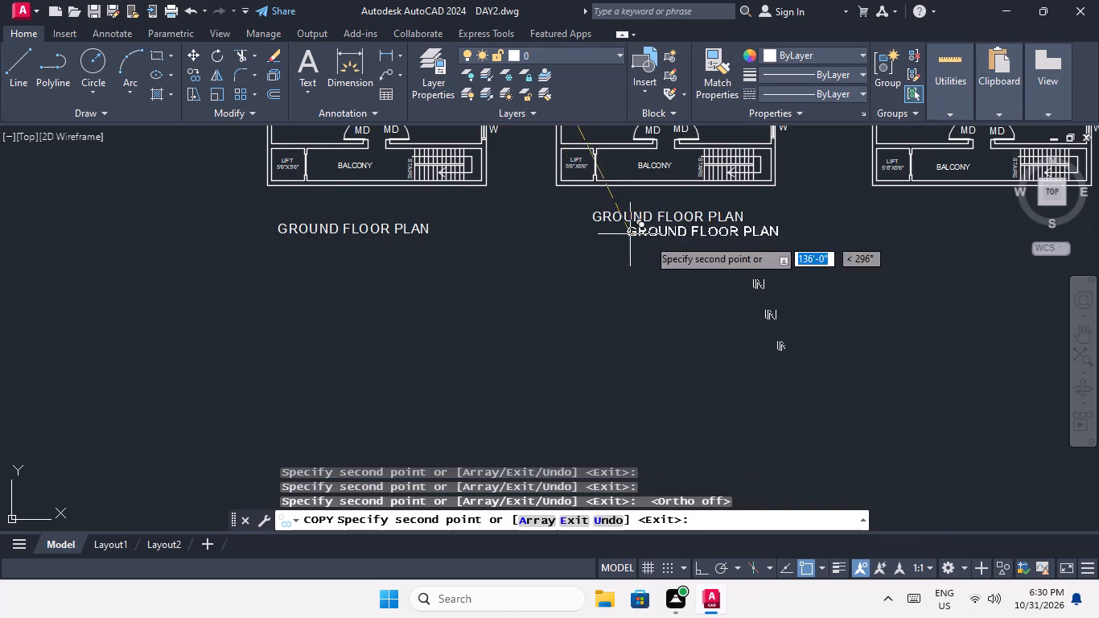
middle_drag(701, 241, 284, 294)
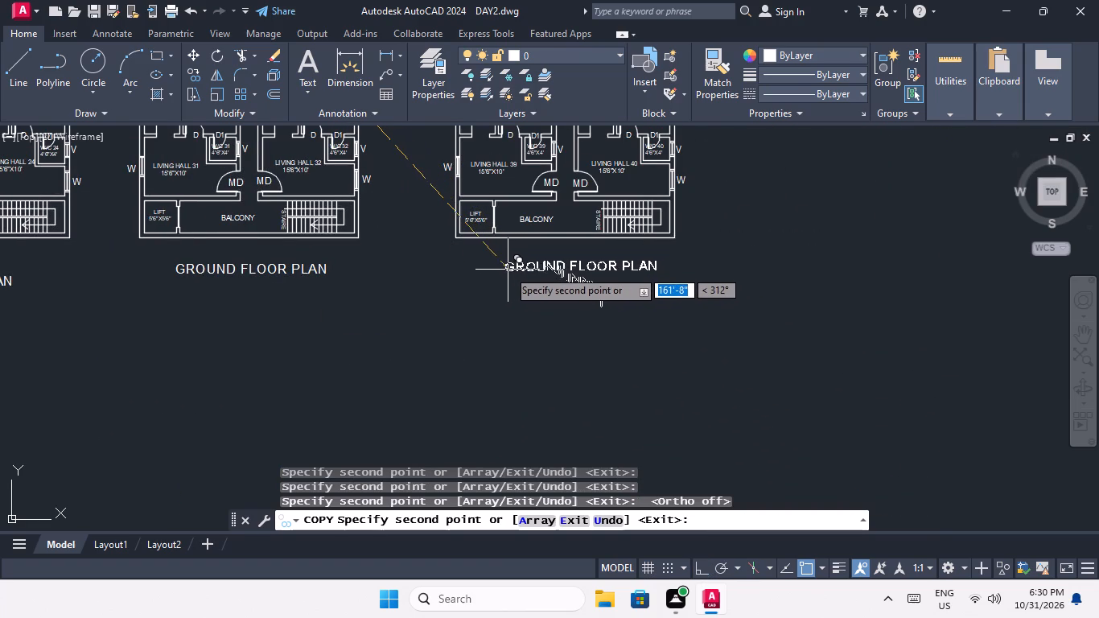
click(507, 270)
key(Escape)
key(Escape)
scroll(508, 303, down, 3)
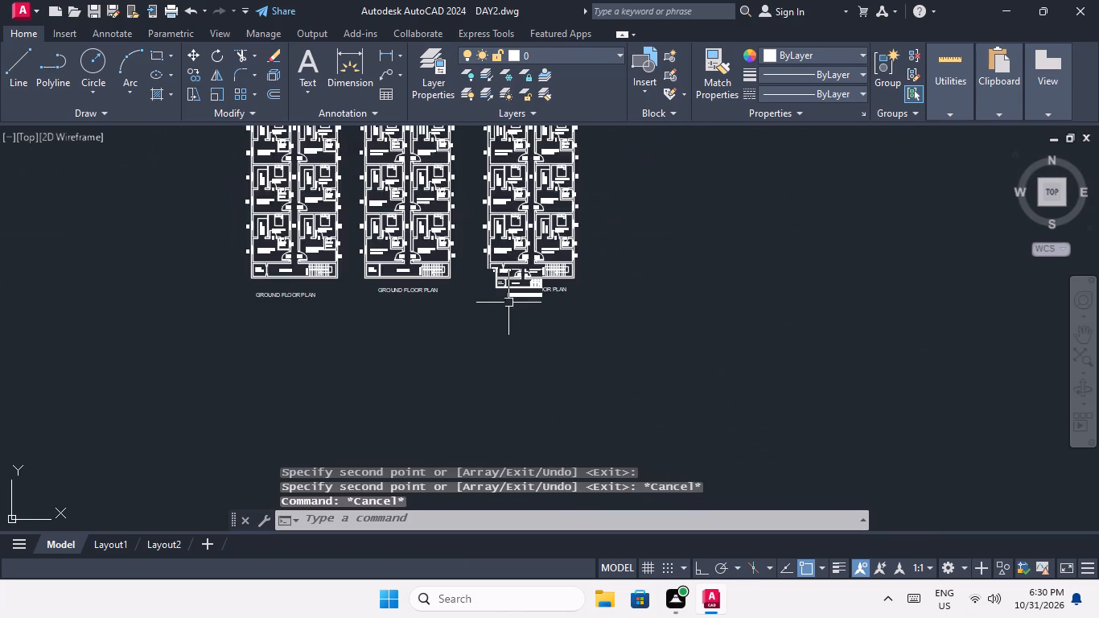
key(Escape)
key(Escape)
key(Escape)
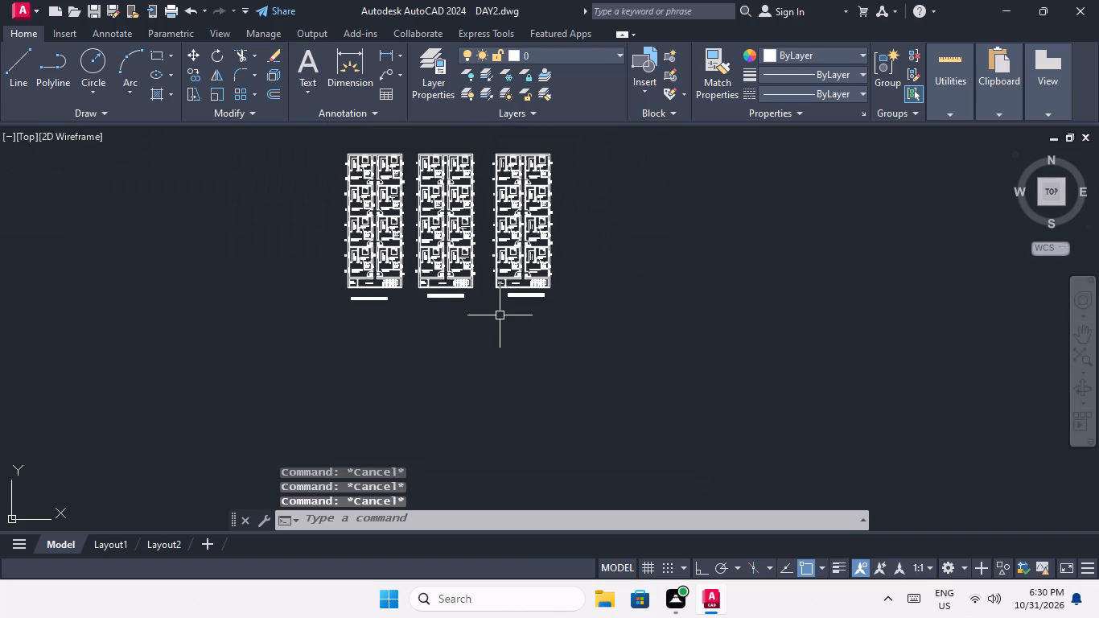
Change the title beneath the upper row's second plan to "FIRST FLOOR PLAN".
middle_drag(420, 313, 421, 397)
scroll(381, 183, up, 3)
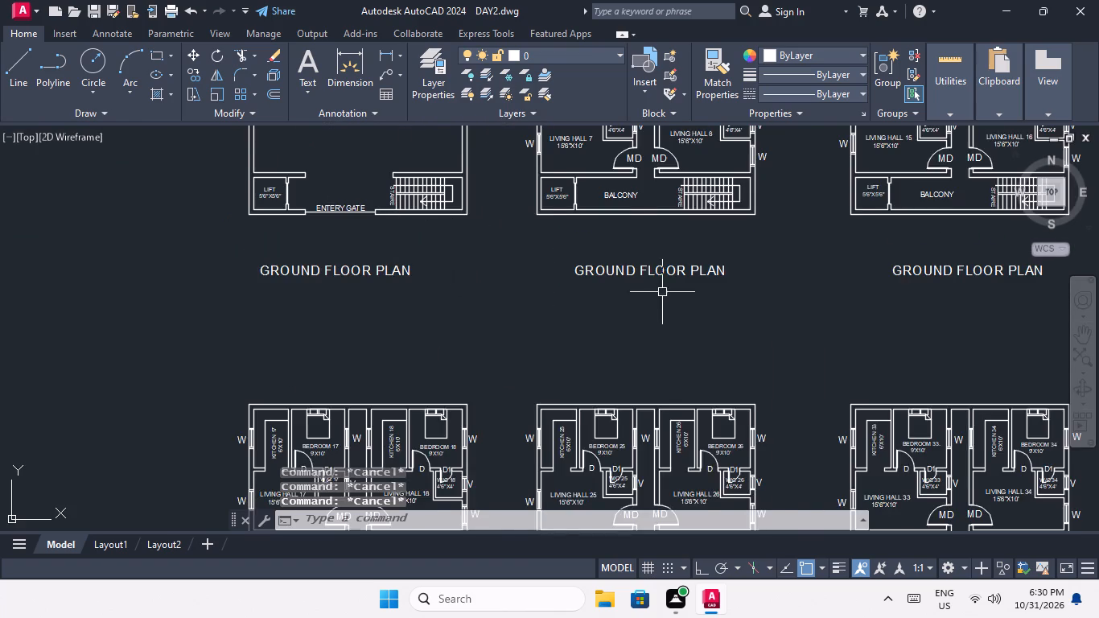
middle_drag(637, 297, 499, 324)
double_click(529, 301)
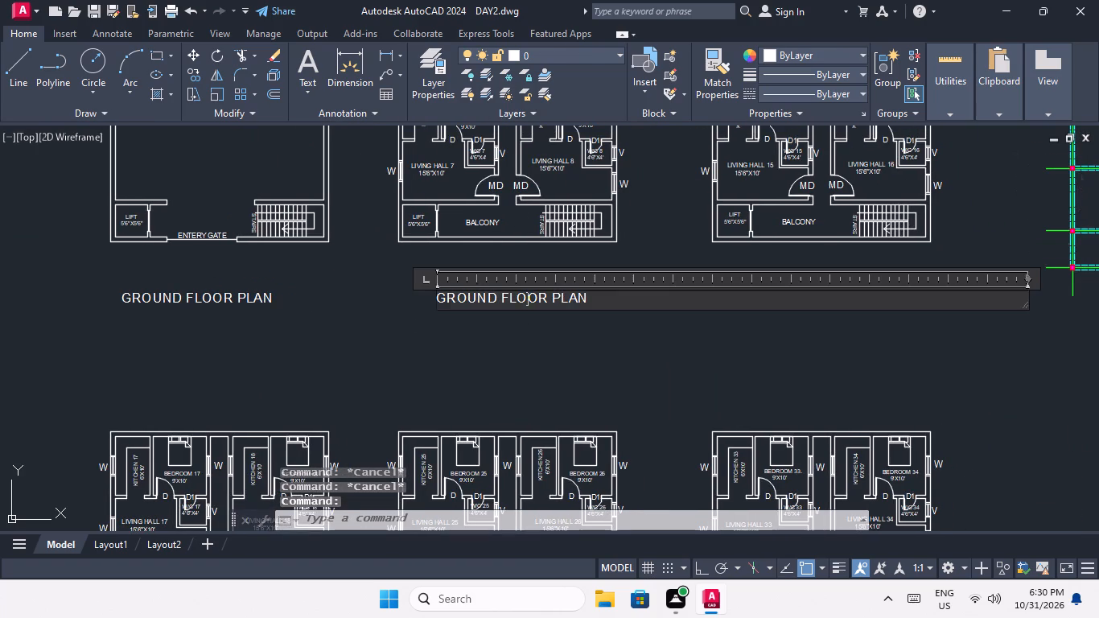
click(495, 294)
key(BackSpace)
key(BackSpace)
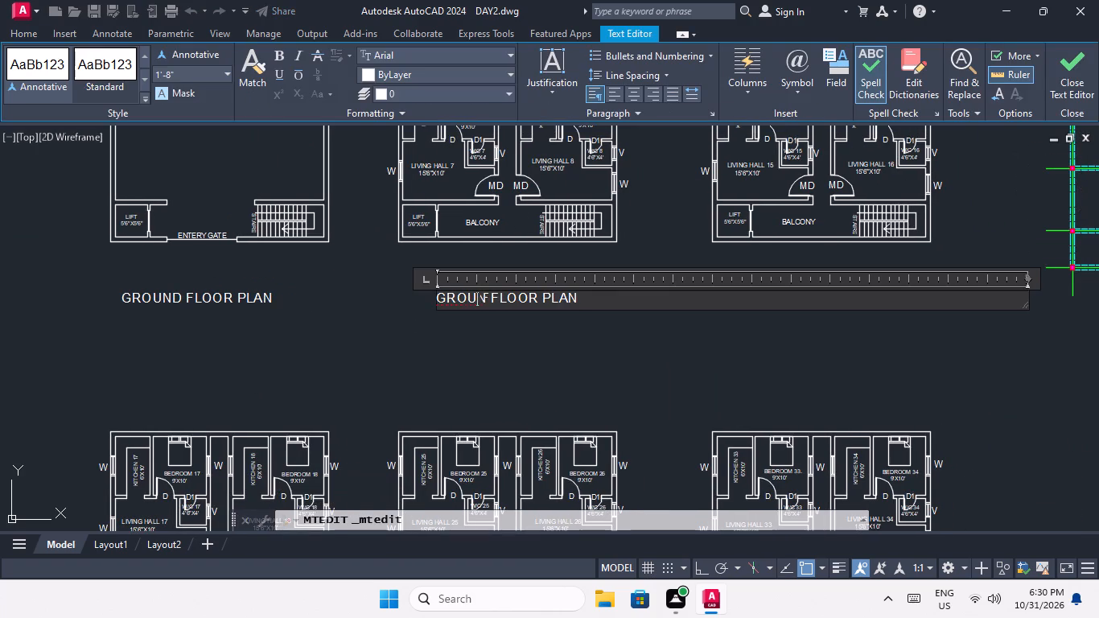
key(BackSpace)
key(BackSpace)
key(BackSpace)
key(BackSpace)
text(FIRST)
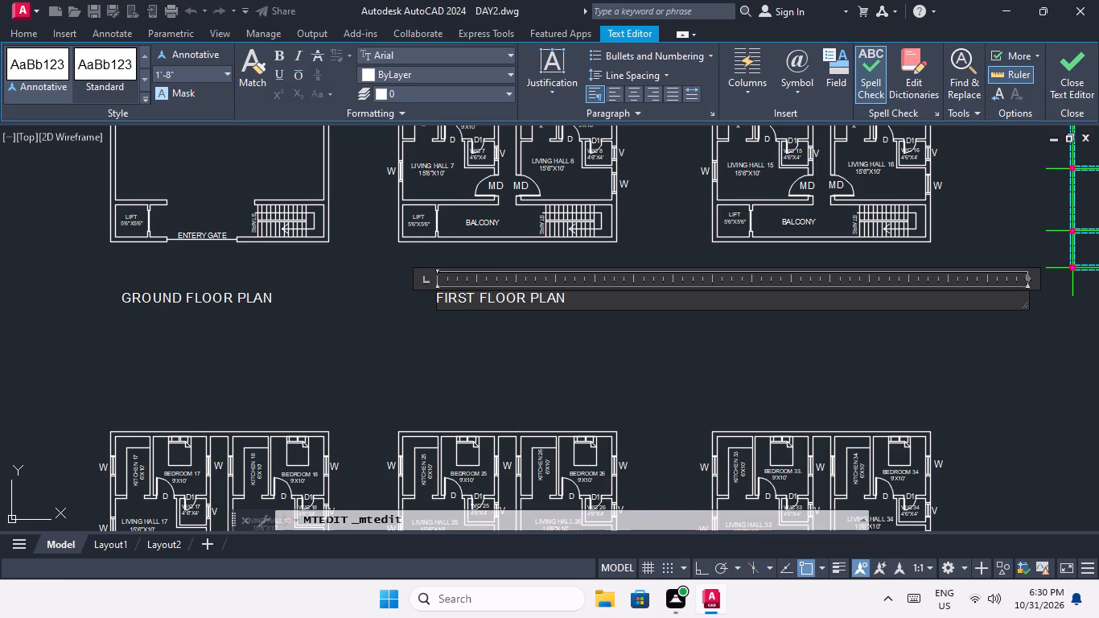
click(524, 387)
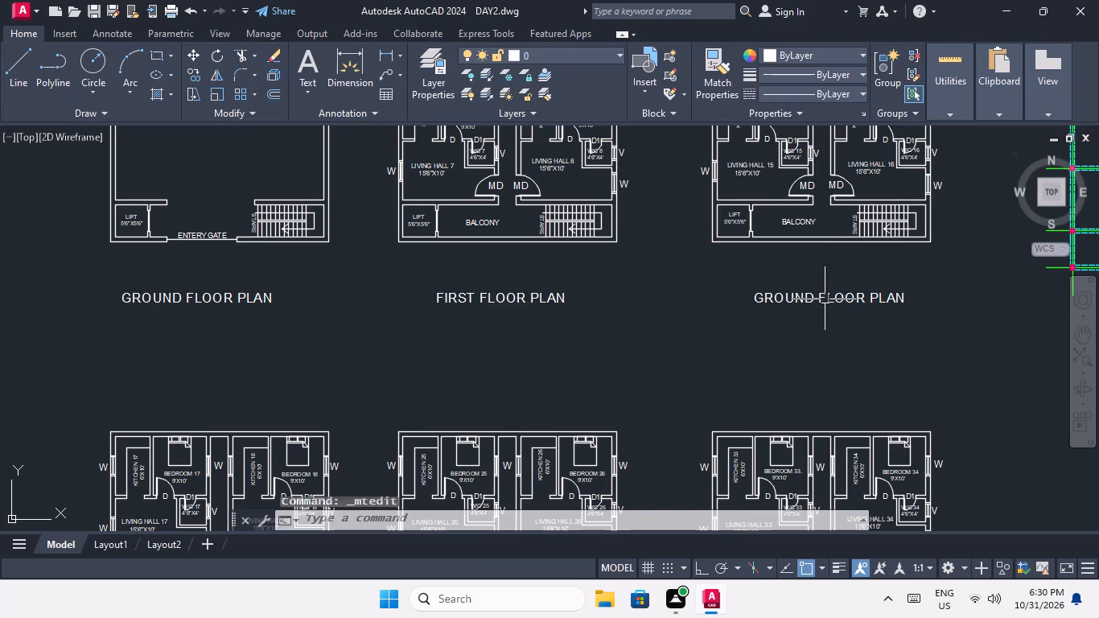
Change the title beneath the upper row's third plan to "SECOND FLOOR PLAN".
double_click(825, 299)
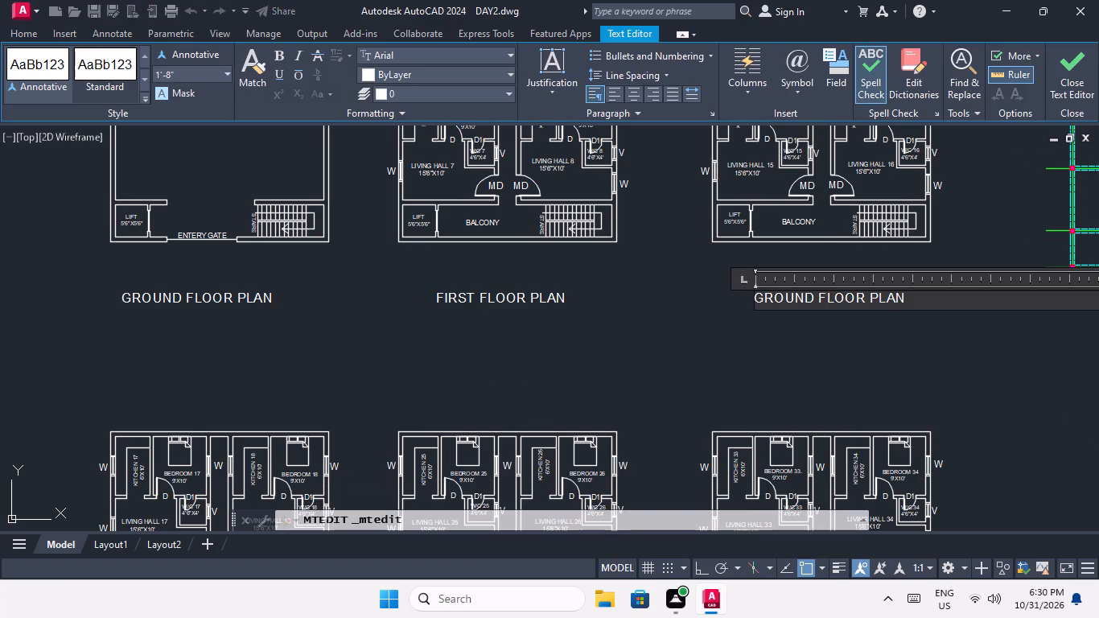
click(811, 295)
key(BackSpace)
key(BackSpace)
key(BackSpace)
key(BackSpace)
key(BackSpace)
key(BackSpace)
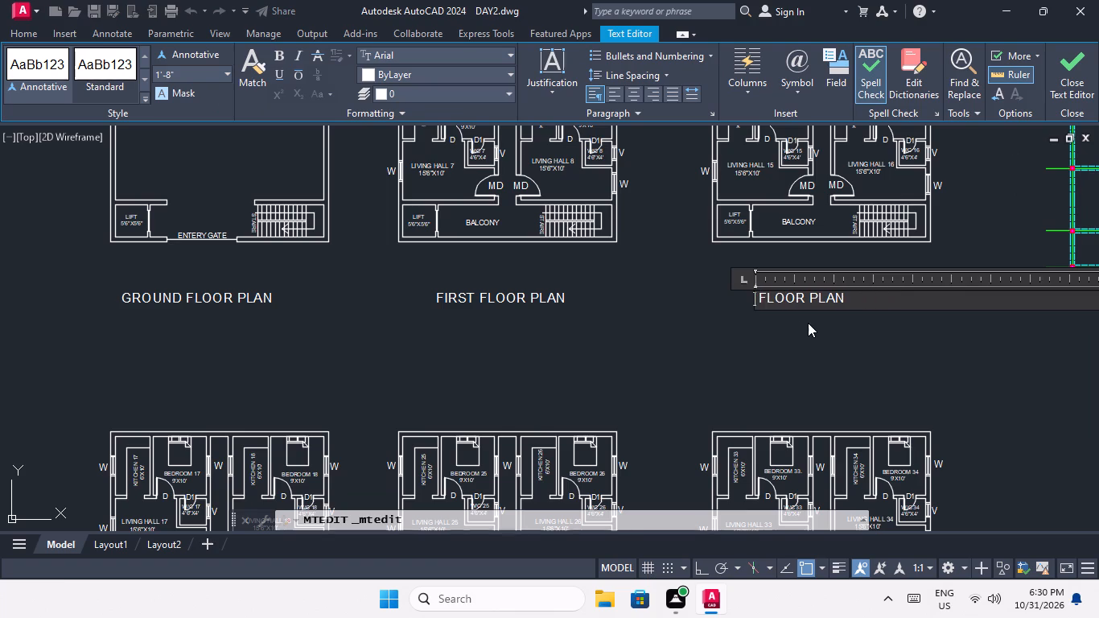
text(SECON)
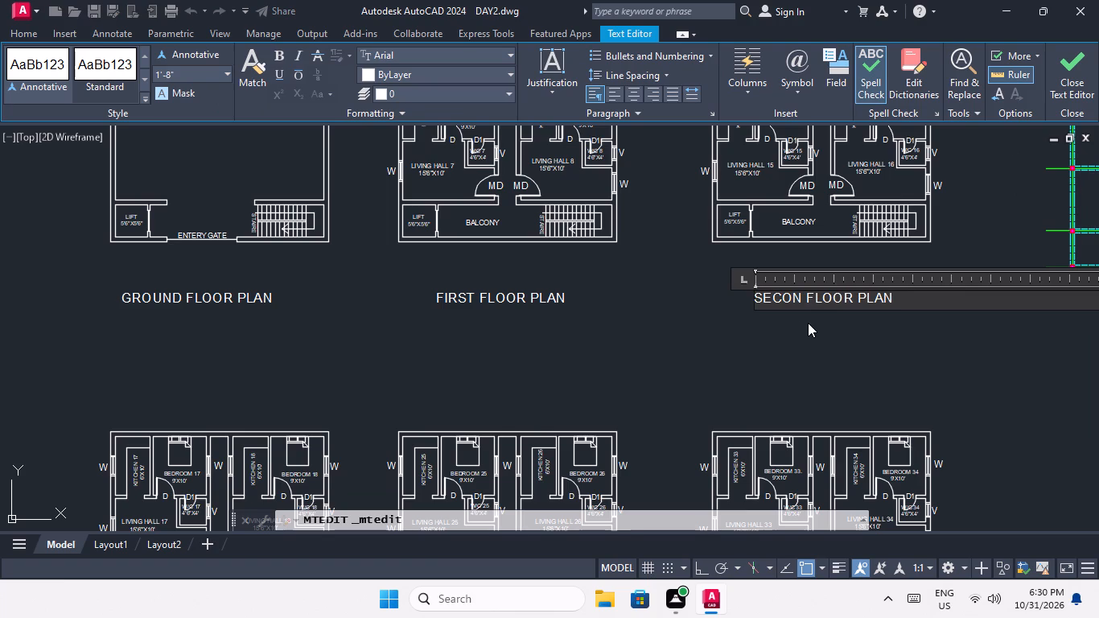
key(d)
click(797, 323)
Change the title beneath the lower row's first plan to "THIRD FLOOR PLAN".
middle_drag(587, 295, 443, 189)
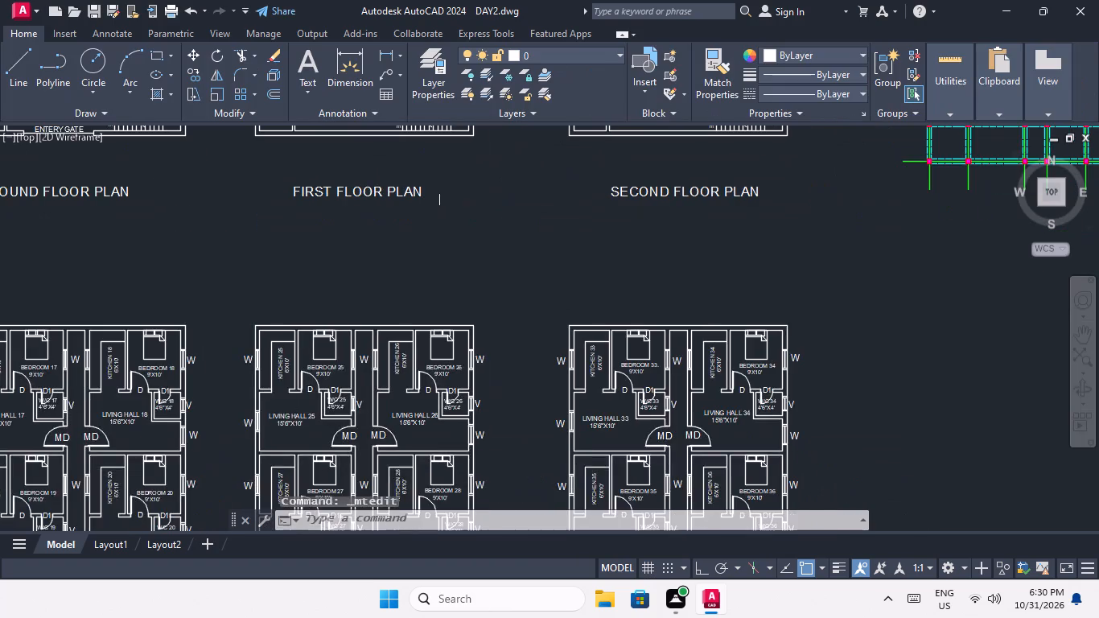
scroll(444, 208, down, 2)
middle_drag(397, 294, 412, 167)
scroll(274, 393, up, 2)
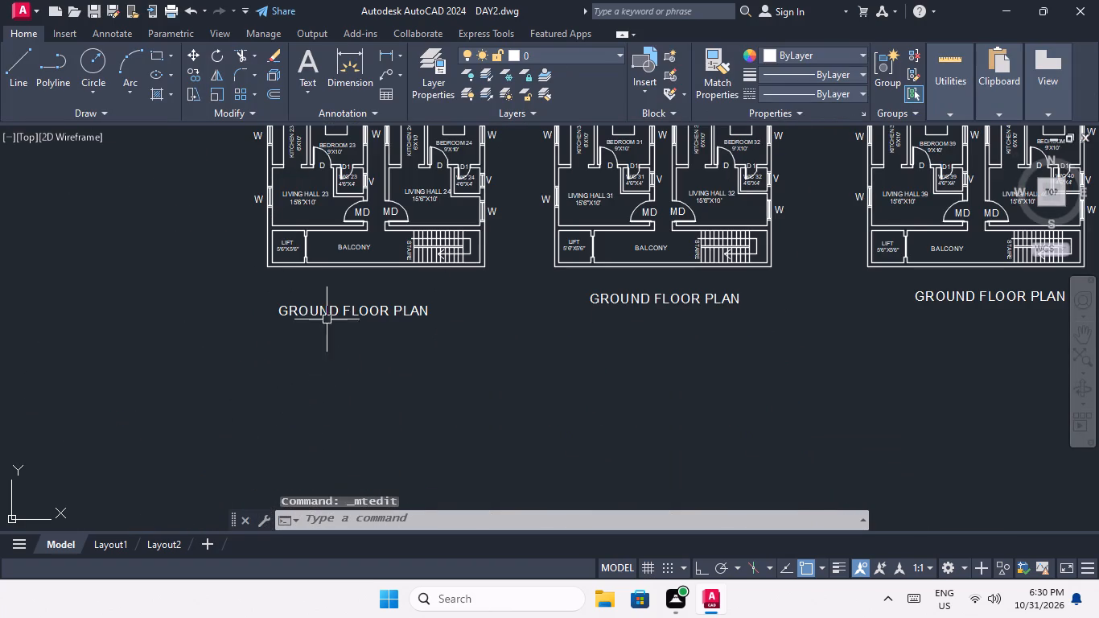
triple_click(330, 309)
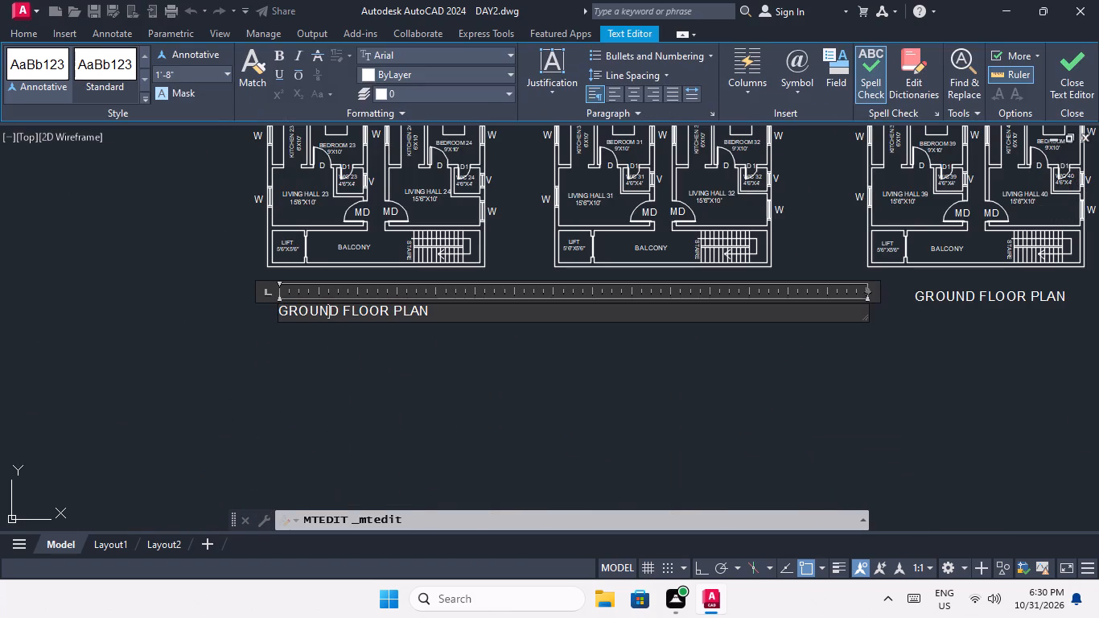
click(340, 311)
key(BackSpace)
key(BackSpace)
key(BackSpace)
key(BackSpace)
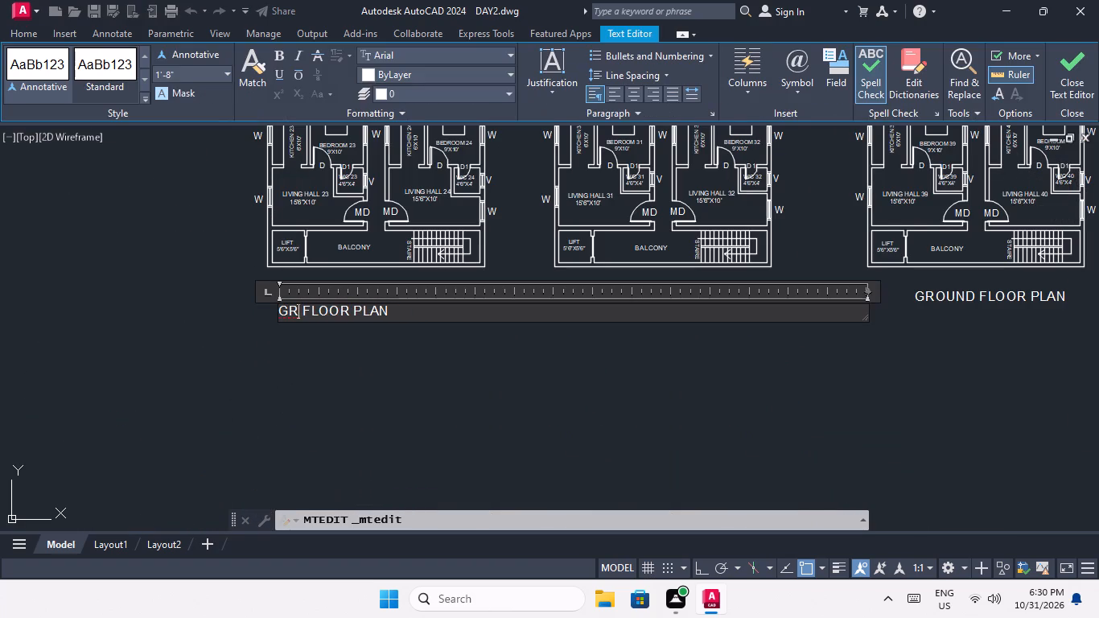
key(BackSpace)
key(BackSpace)
key(t)
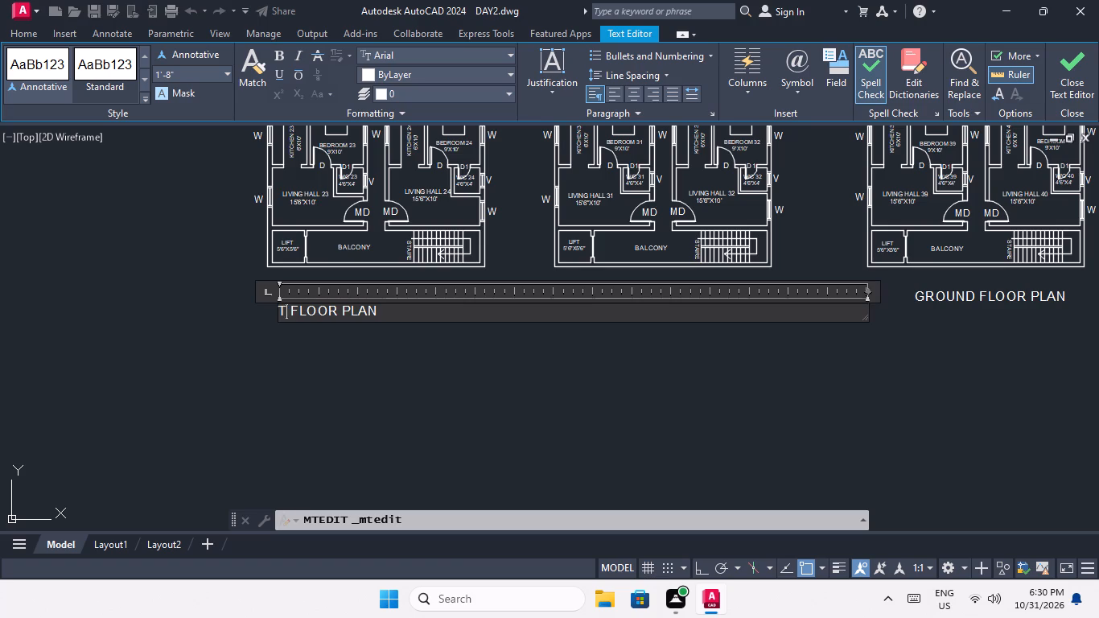
text(HIRD)
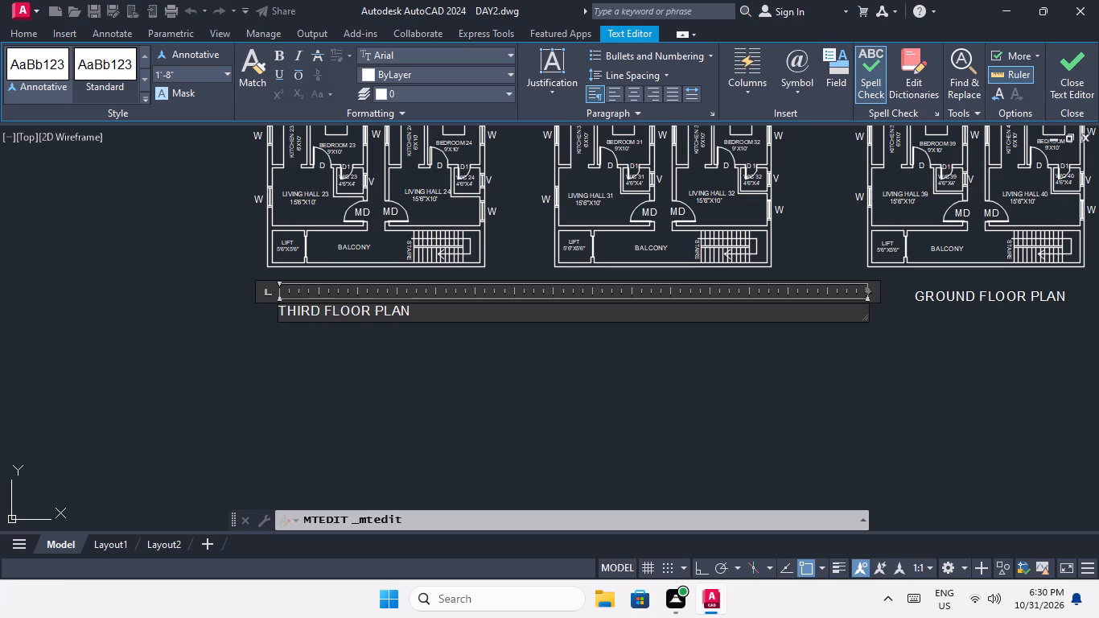
click(317, 346)
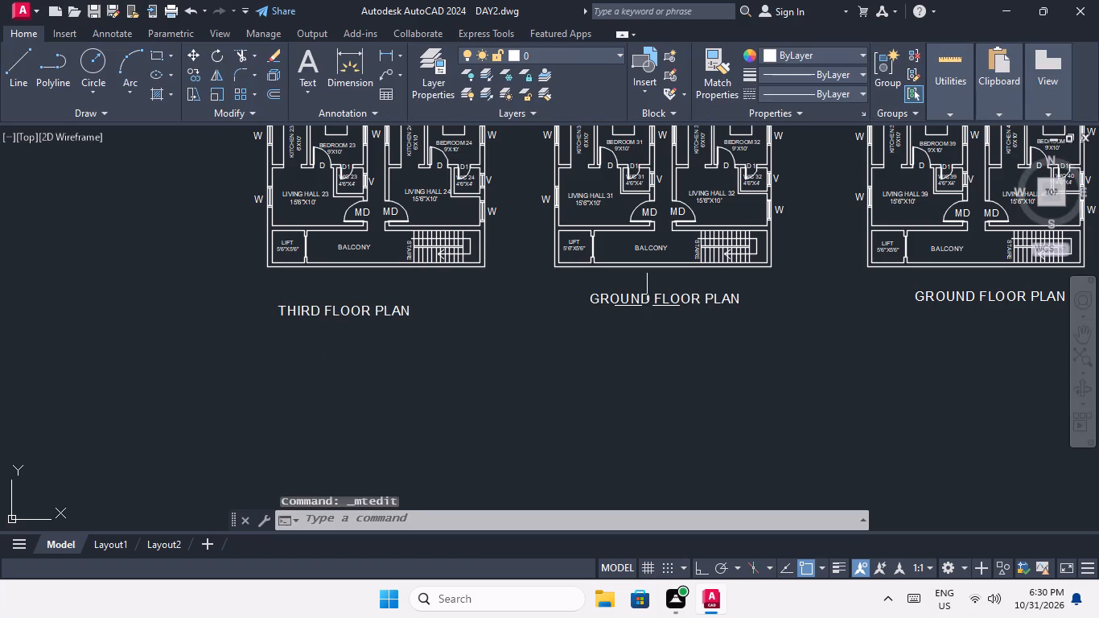
Change the title beneath the lower row's second plan to "FOURTH FLOOR PLAN".
double_click(646, 302)
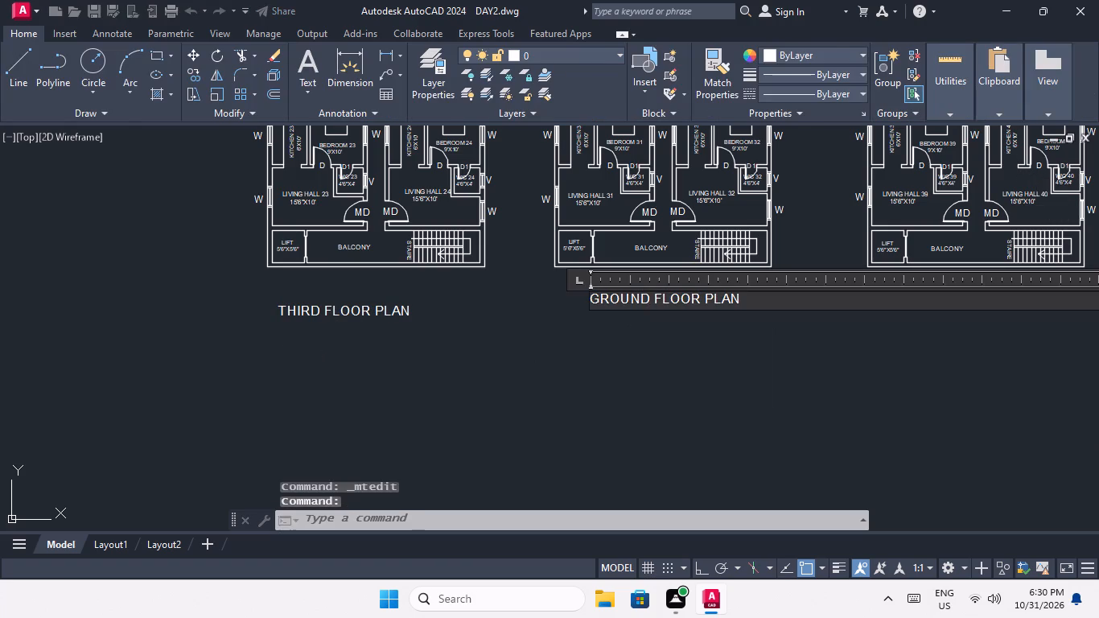
click(648, 298)
key(BackSpace)
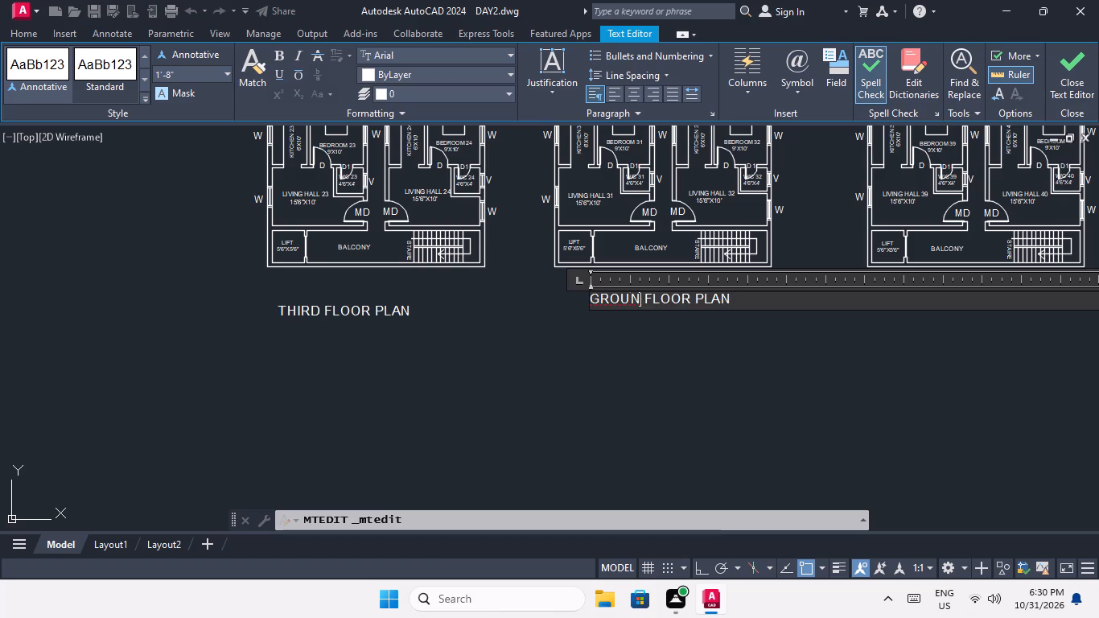
key(BackSpace)
key(BackSpace)
key(BackSpace)
key(BackSpace)
key(BackSpace)
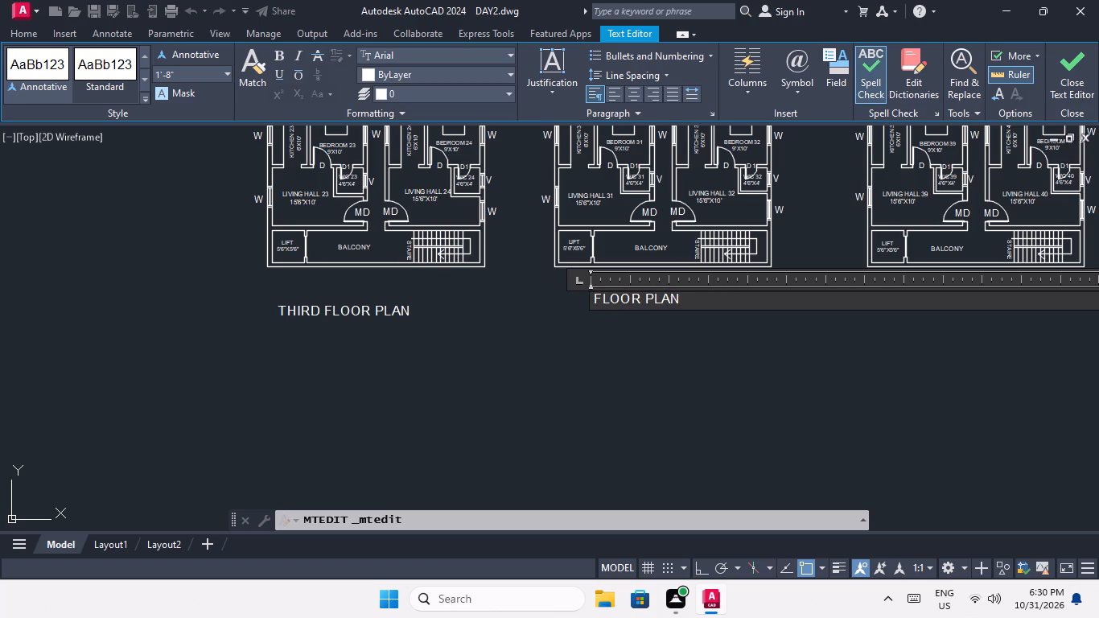
text(FOU)
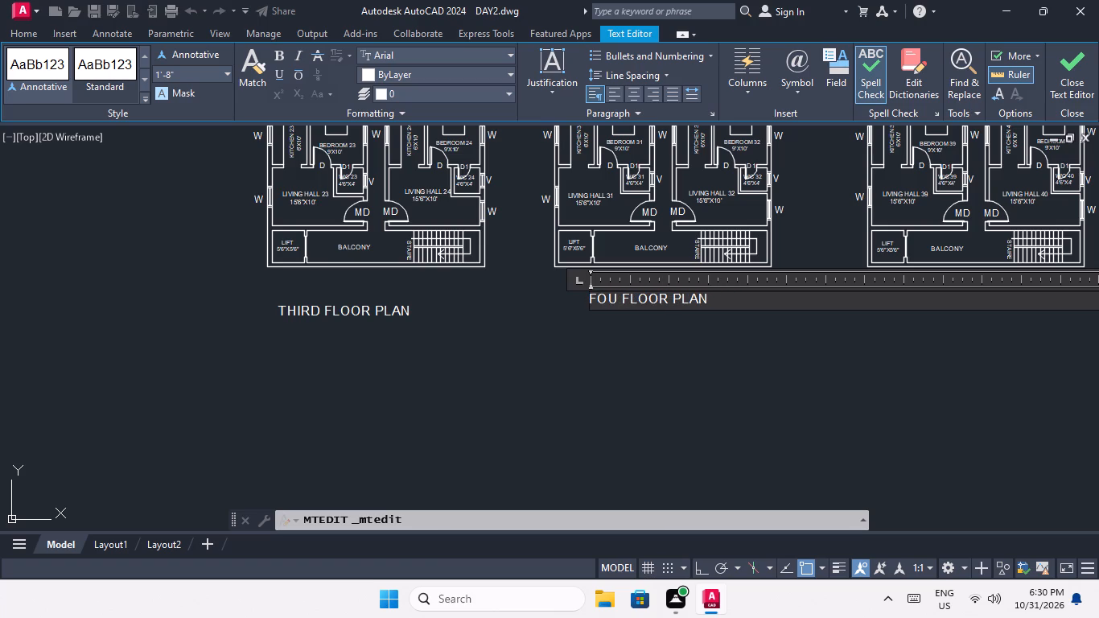
key(r)
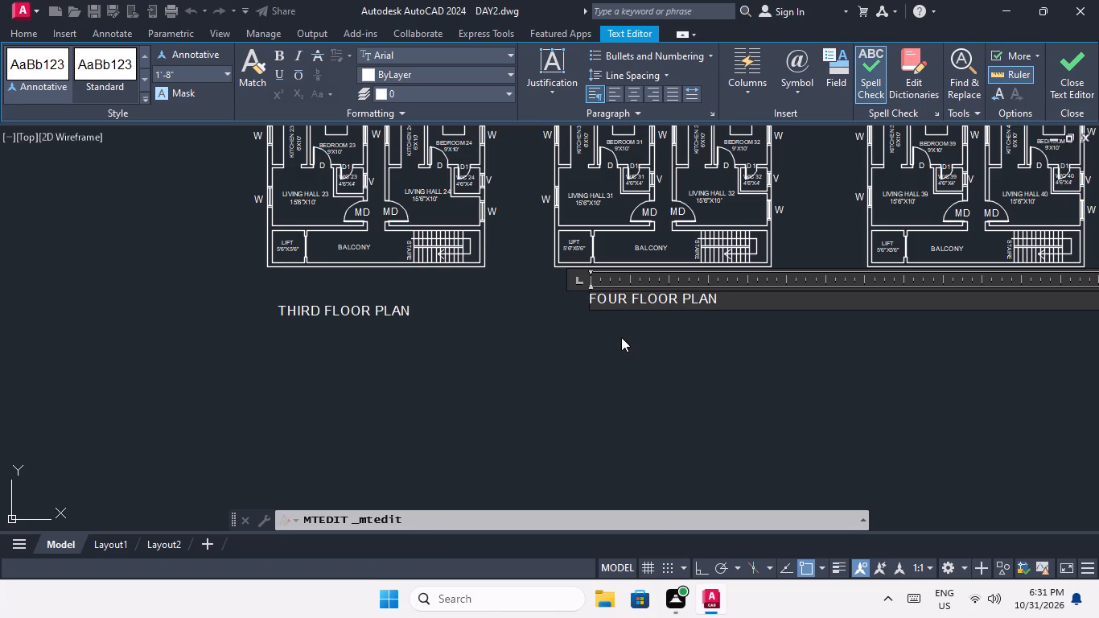
text(TH)
click(624, 344)
middle_drag(658, 352, 421, 381)
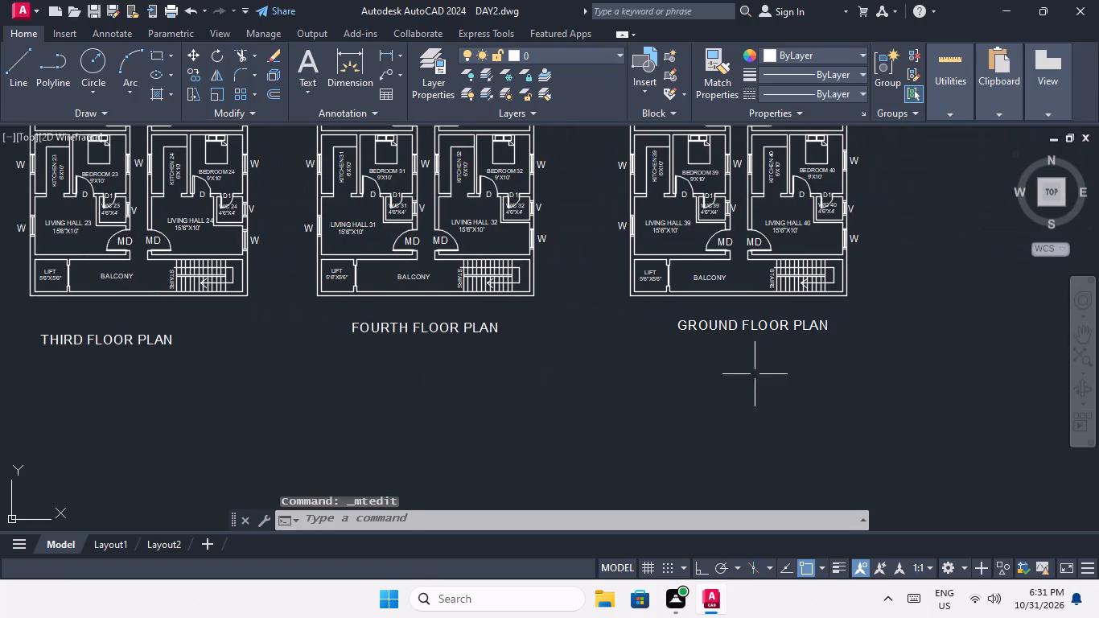
Change the title beneath the lower row's third plan to "FIVE TH FLOOR PLAN".
double_click(720, 325)
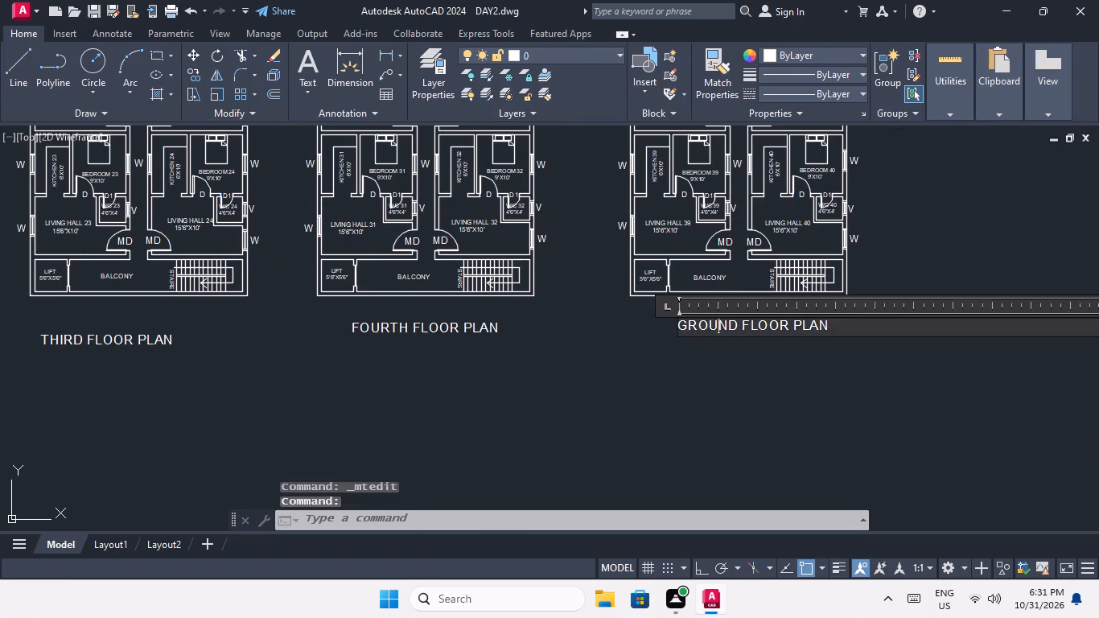
click(739, 324)
key(BackSpace)
key(BackSpace)
key(BackSpace)
key(BackSpace)
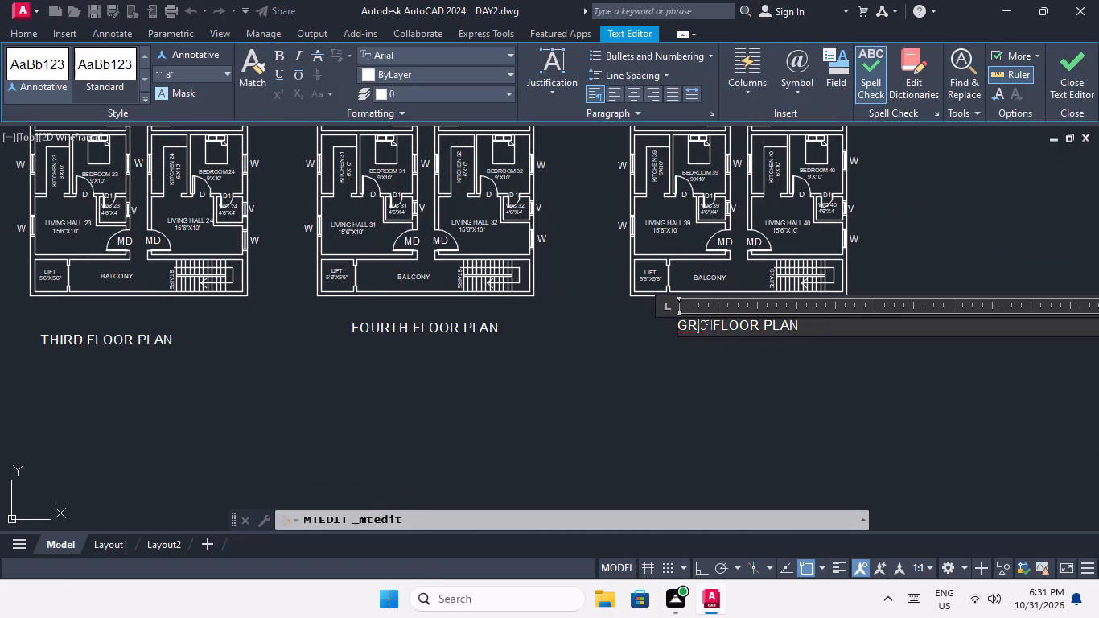
key(BackSpace)
key(BackSpace)
text(FIVE)
key(space)
text(TH)
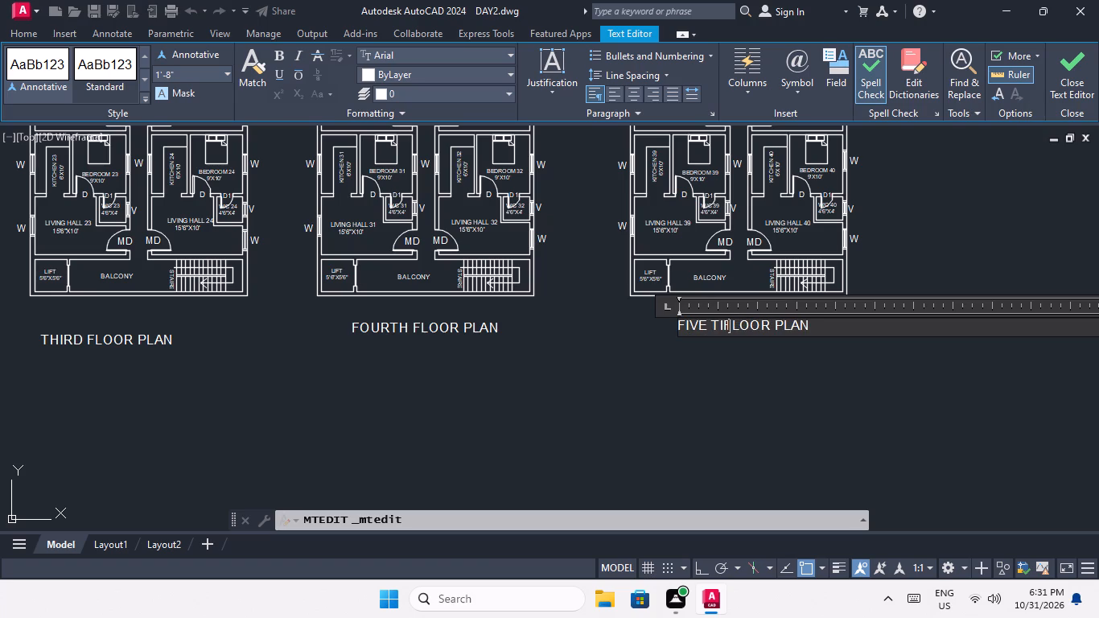
click(532, 393)
Set the colour of all six floor plan titles, in both the upper and lower rows, to Magenta.
scroll(530, 398, down, 2)
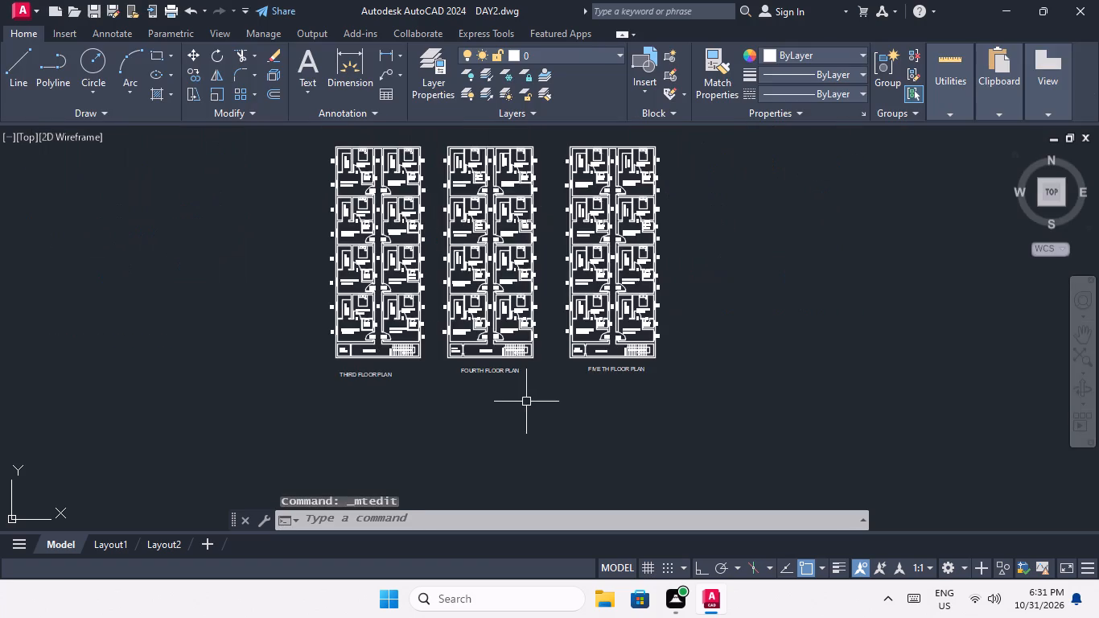
middle_drag(526, 402, 470, 476)
scroll(504, 390, down, 1)
middle_drag(484, 414, 452, 466)
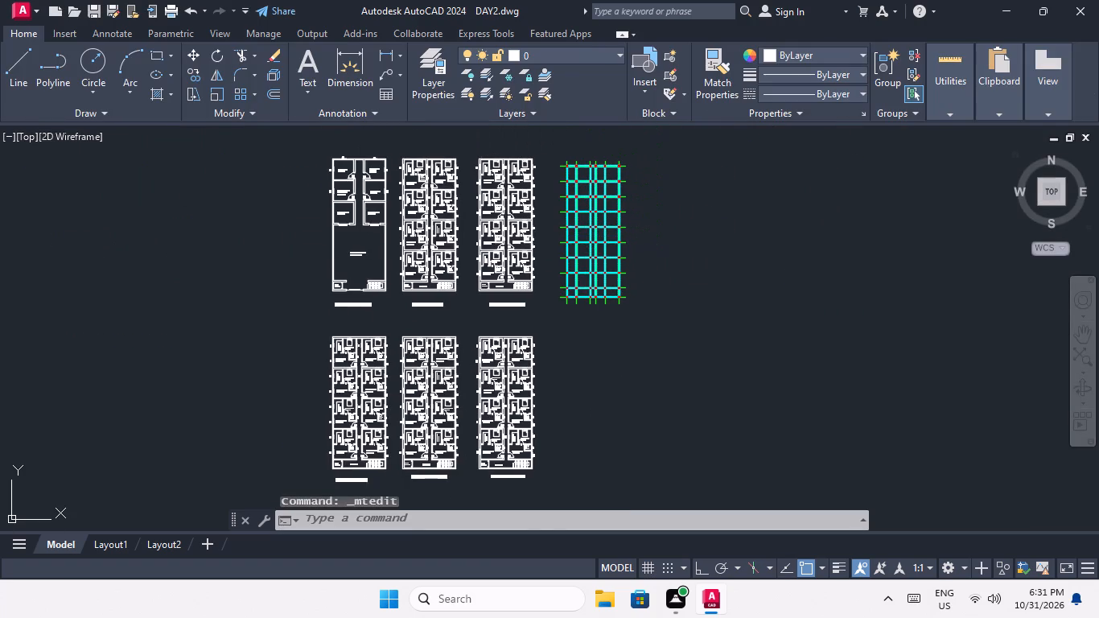
scroll(337, 318, up, 2)
click(355, 307)
click(328, 283)
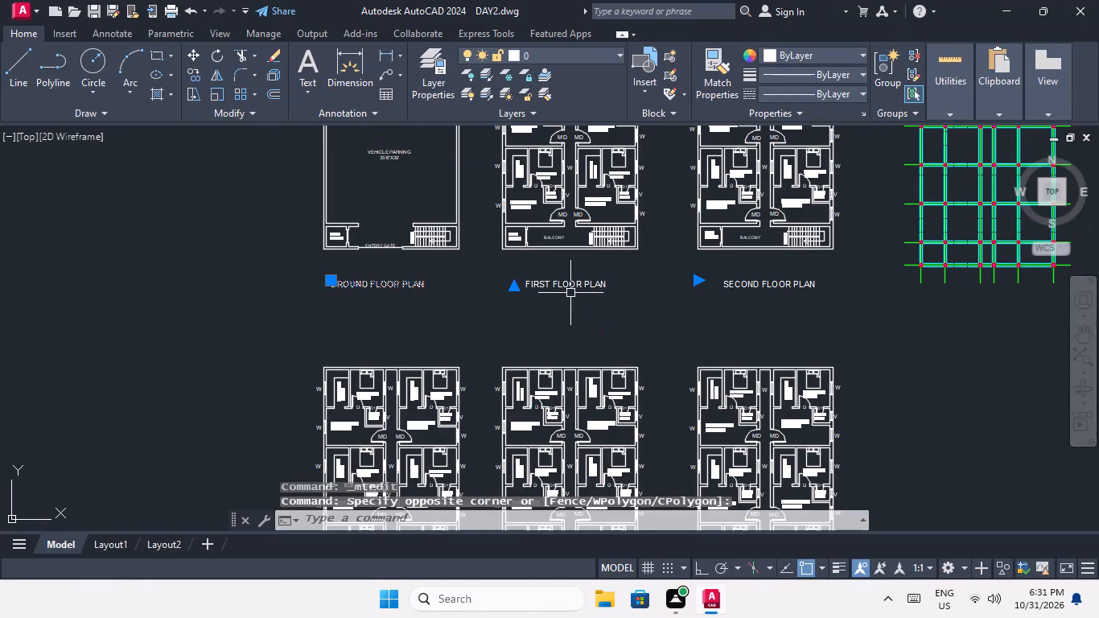
click(562, 280)
click(797, 283)
middle_drag(775, 290, 688, 230)
scroll(689, 225, down, 2)
scroll(536, 434, up, 2)
click(529, 348)
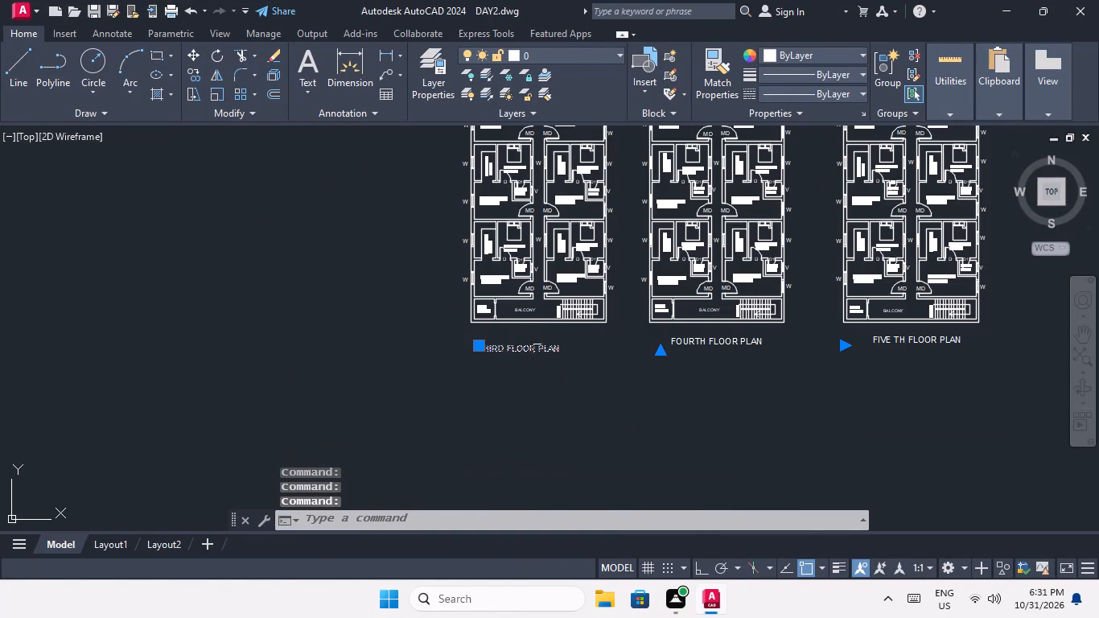
click(726, 342)
click(894, 340)
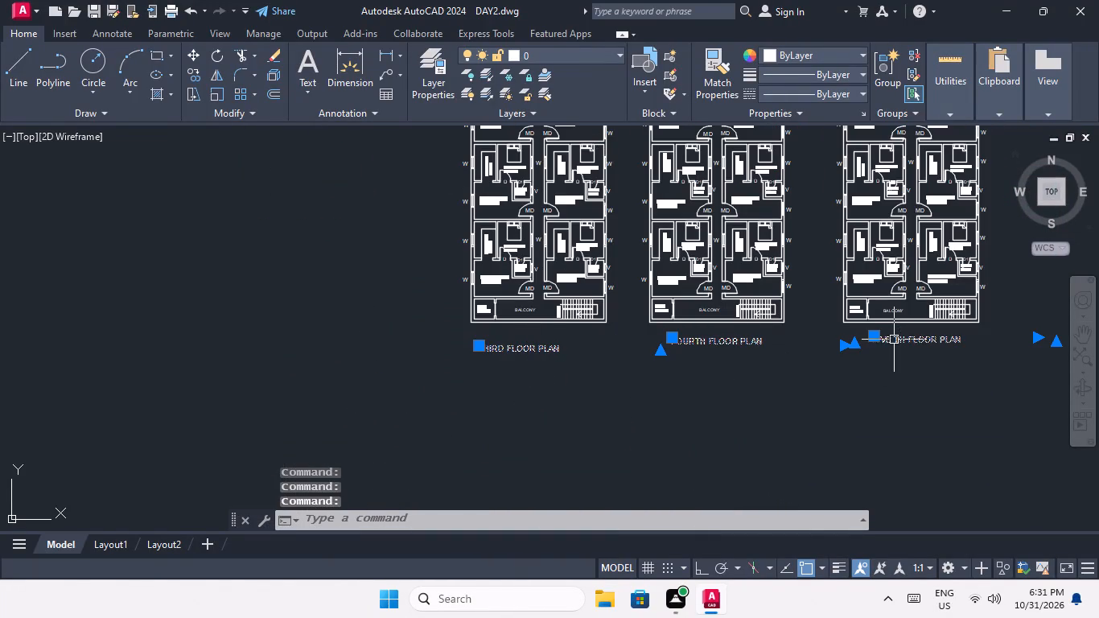
click(792, 56)
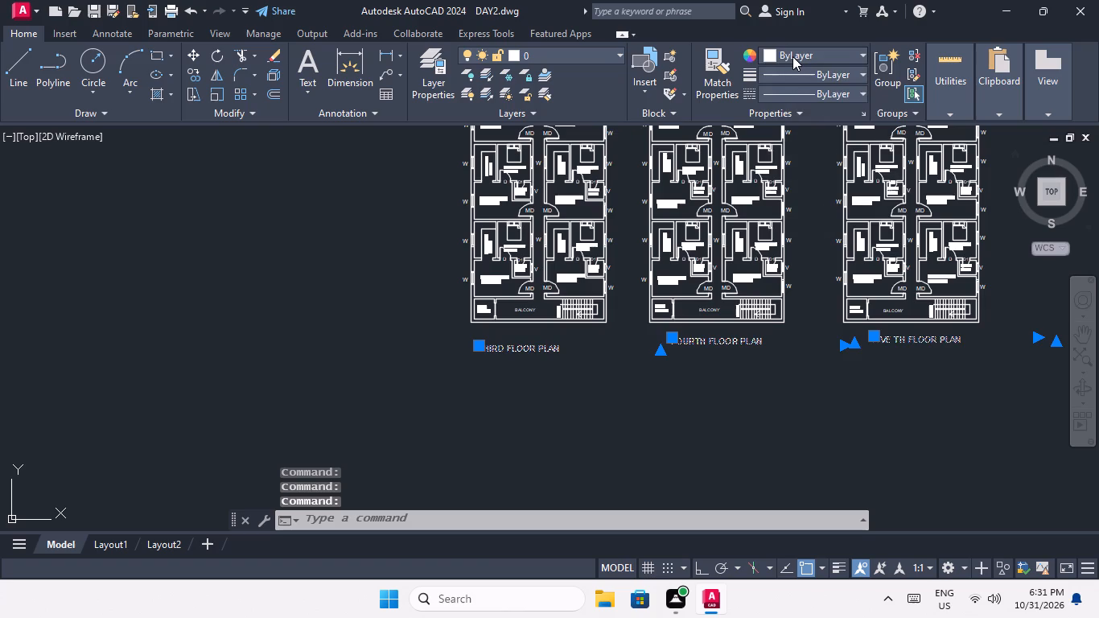
drag(849, 209, 847, 217)
key(Escape)
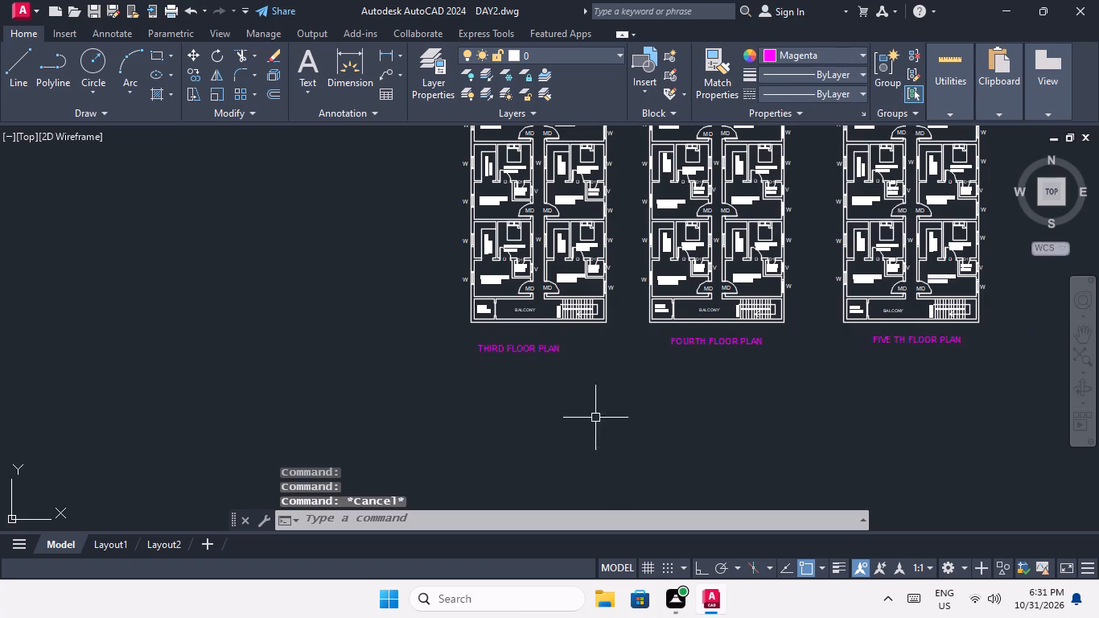
Draw a rectangle about 228'-4" wide by 251'-7" high as a border around all floor plans and the column grid.
scroll(521, 365, down, 2)
middle_drag(414, 398, 317, 404)
scroll(347, 370, down, 1)
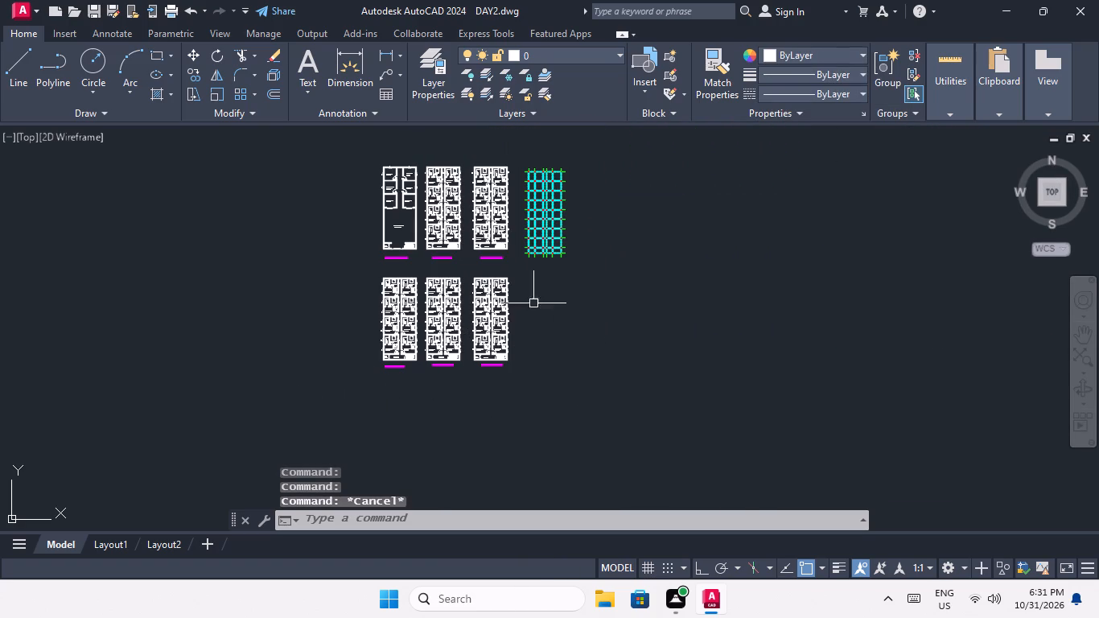
middle_drag(537, 290, 484, 346)
scroll(484, 325, up, 2)
middle_drag(490, 321, 529, 290)
scroll(528, 290, down, 2)
click(153, 50)
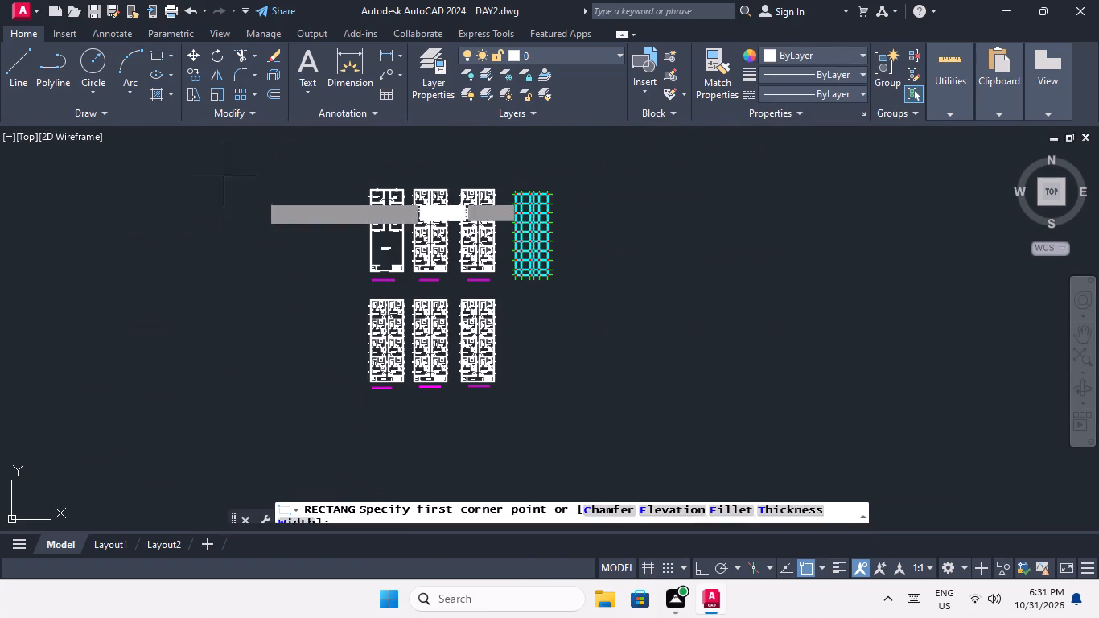
click(360, 178)
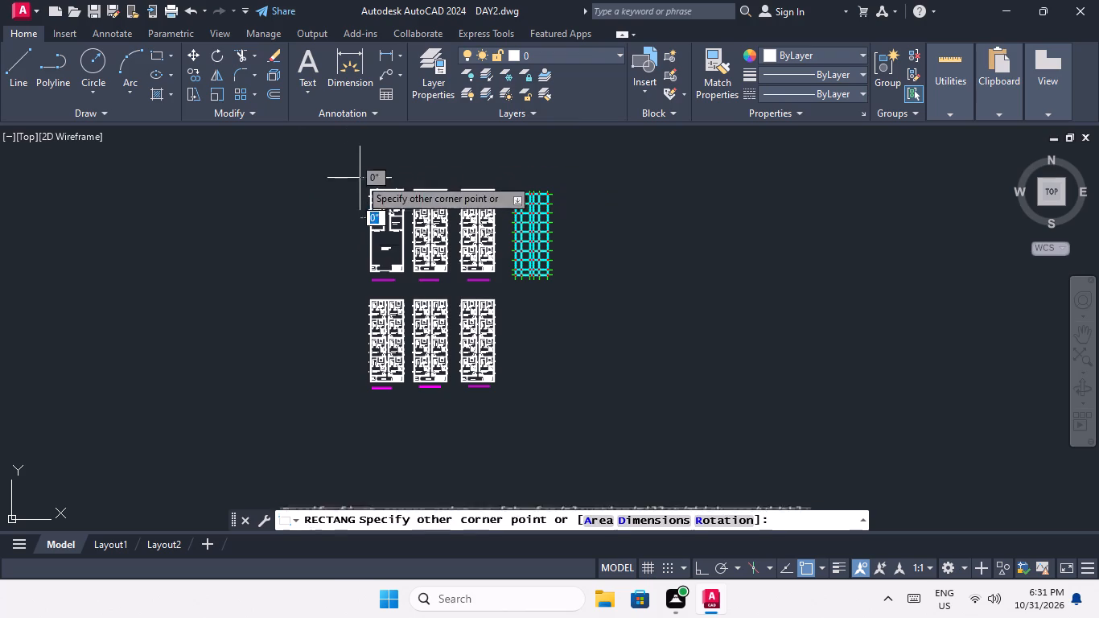
click(562, 402)
key(Escape)
Set the colour of the rectangular border around the plans to red.
drag(613, 334, 571, 394)
click(553, 420)
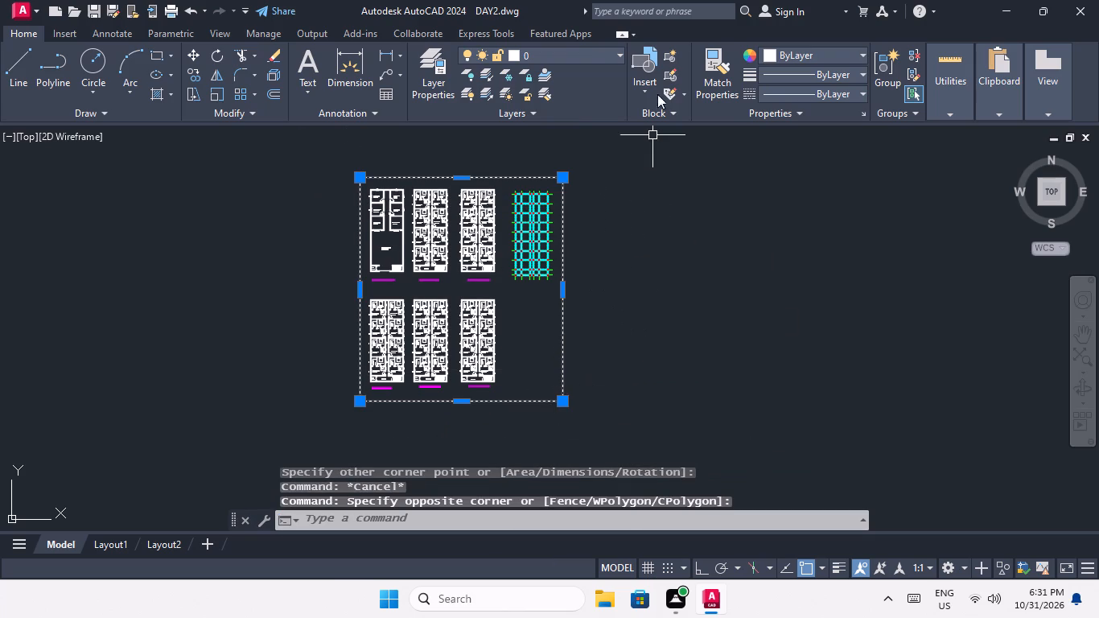
click(775, 56)
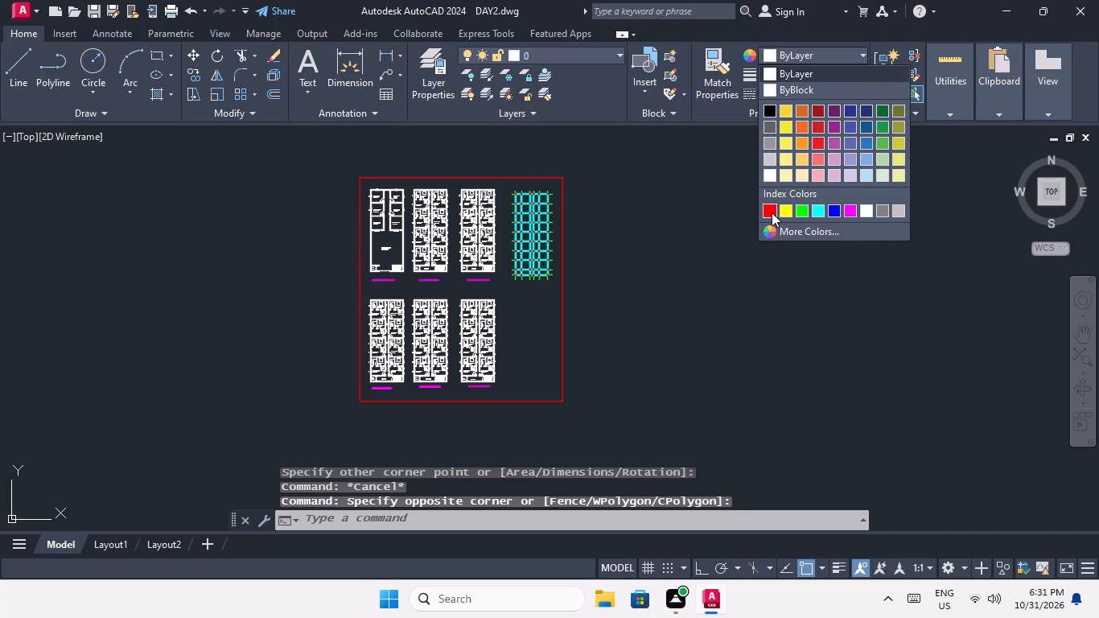
click(772, 212)
key(Escape)
middle_drag(605, 275, 380, 290)
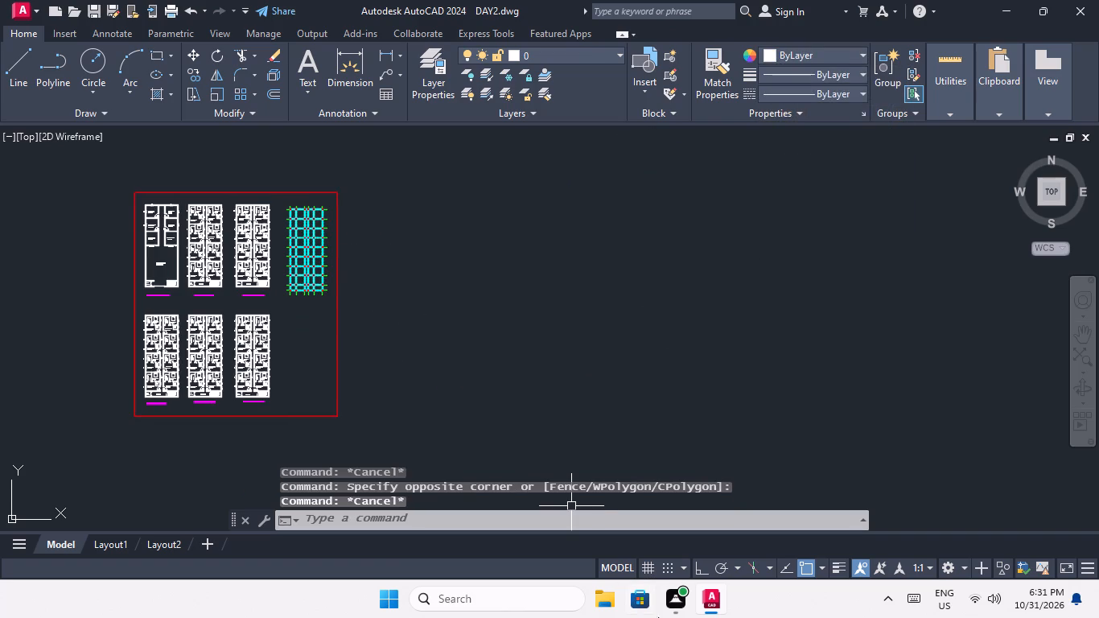
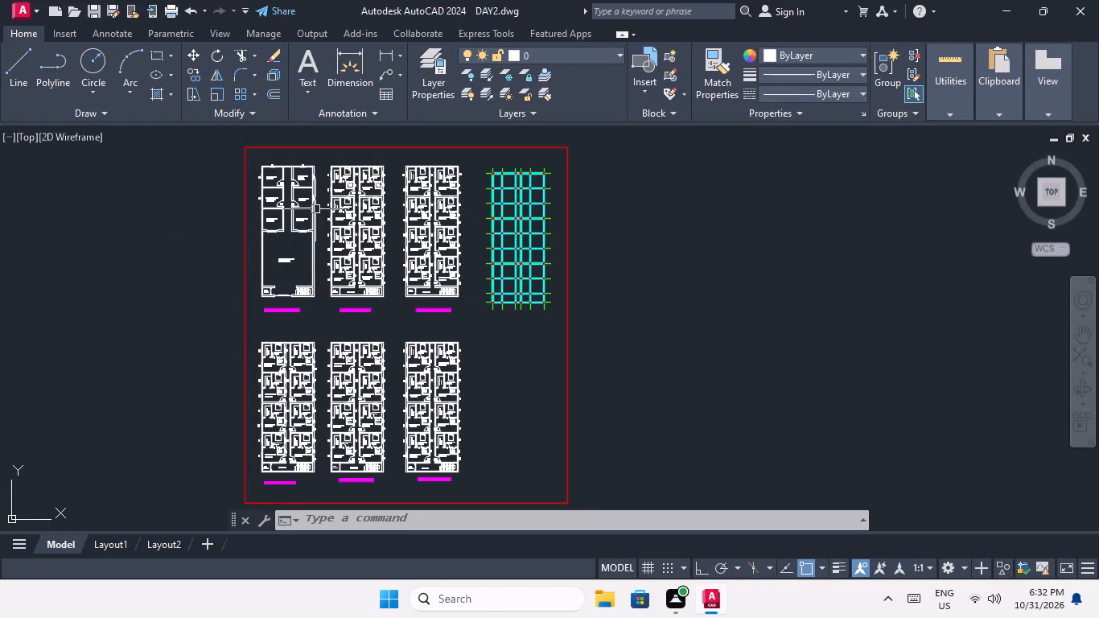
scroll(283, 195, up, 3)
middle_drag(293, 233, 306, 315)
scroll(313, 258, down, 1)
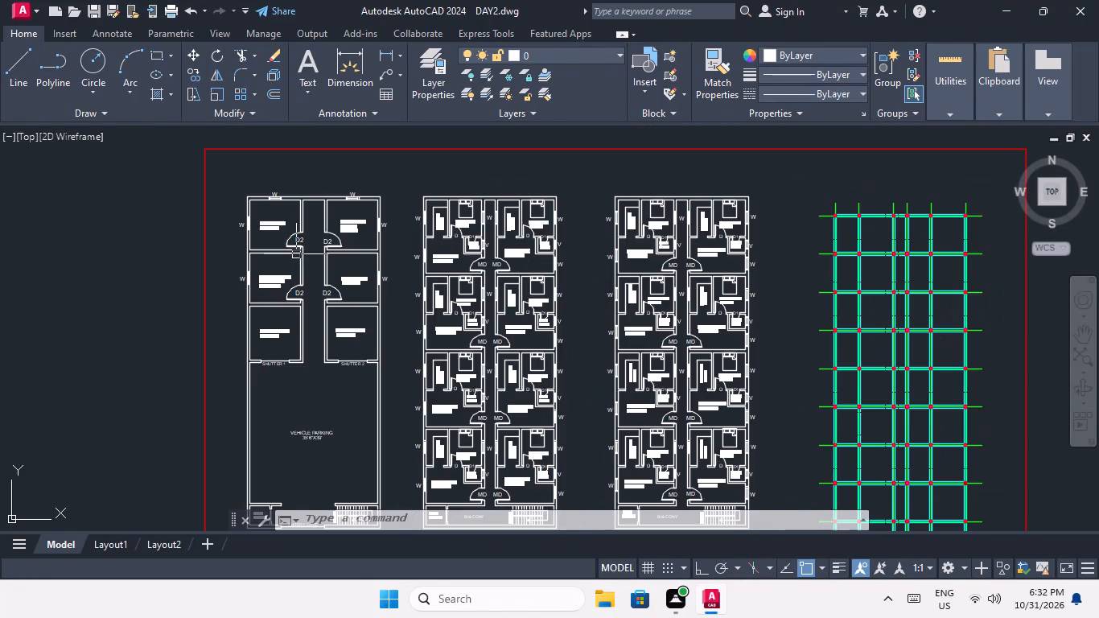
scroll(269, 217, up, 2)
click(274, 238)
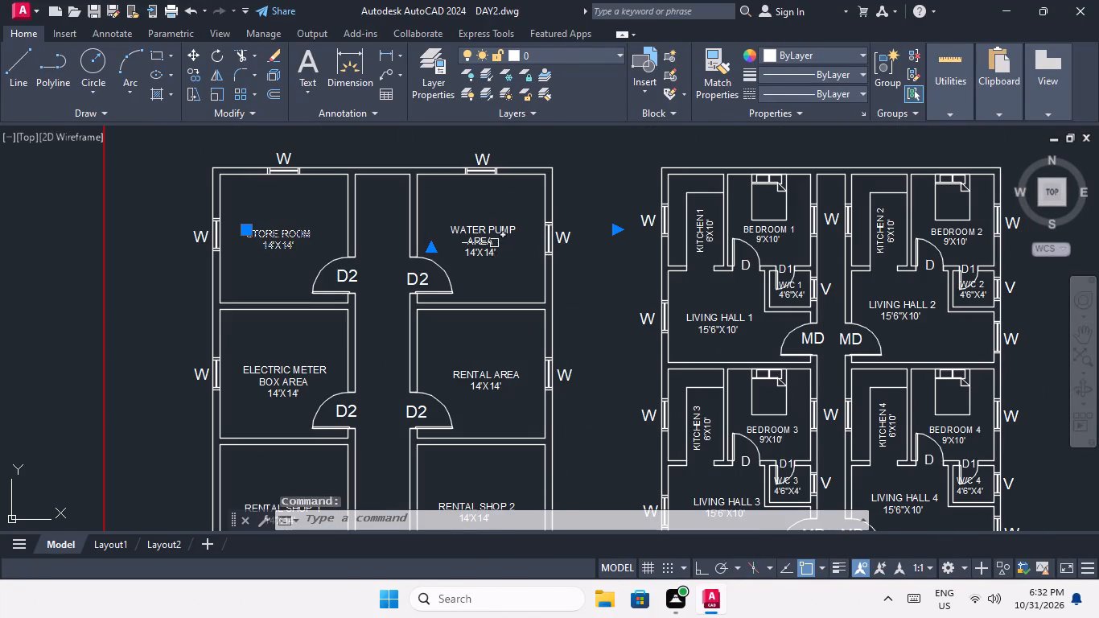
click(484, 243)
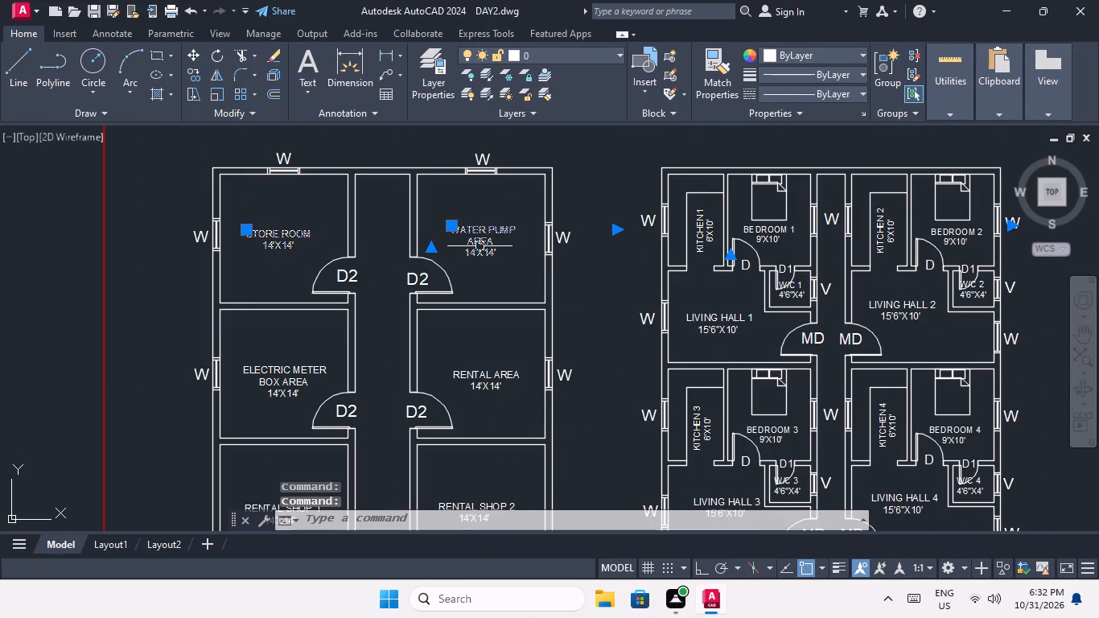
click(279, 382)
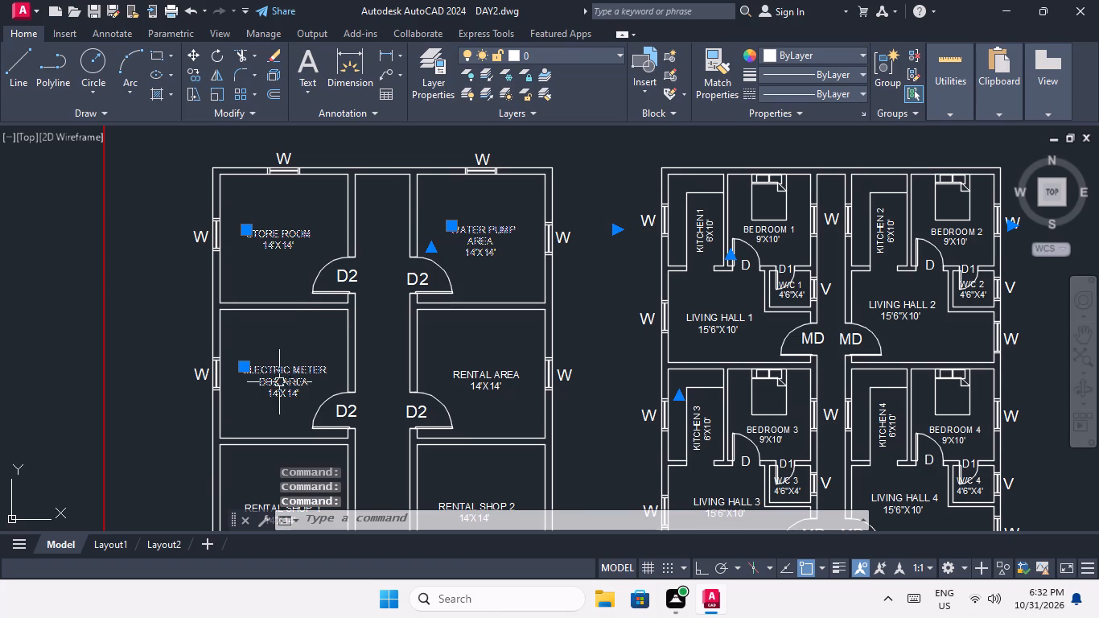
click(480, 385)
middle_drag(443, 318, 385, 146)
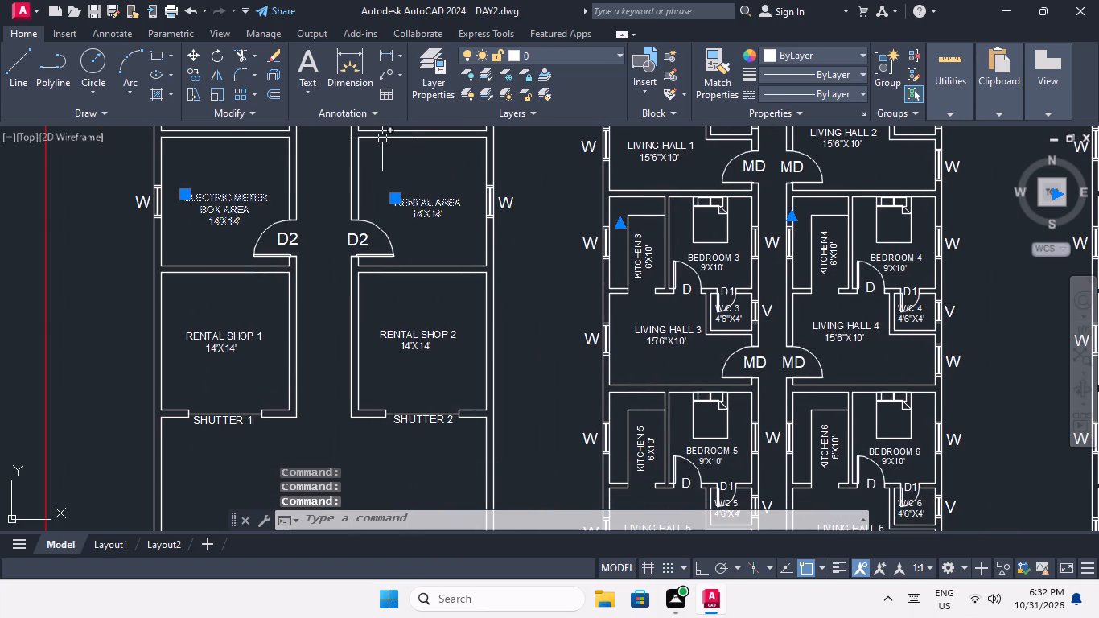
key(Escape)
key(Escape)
Save the drawing under the new name DAY3 in the desktop folder that holds DAY1 and DAY2.
scroll(401, 170, down, 2)
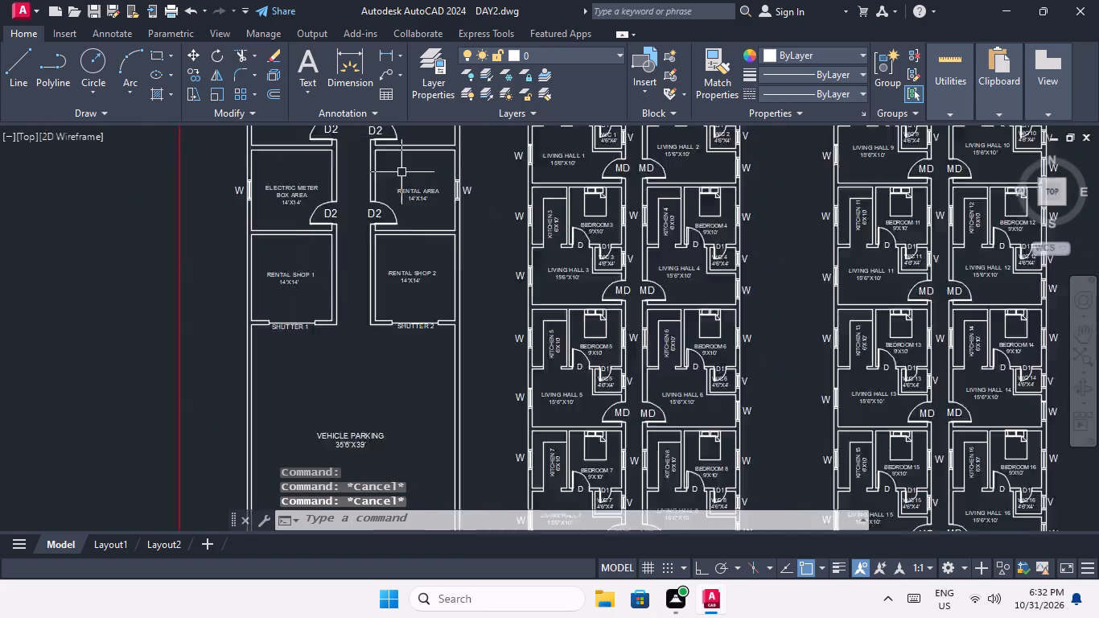
scroll(401, 172, down, 1)
middle_drag(409, 212, 290, 263)
scroll(305, 248, down, 2)
middle_drag(312, 255, 282, 187)
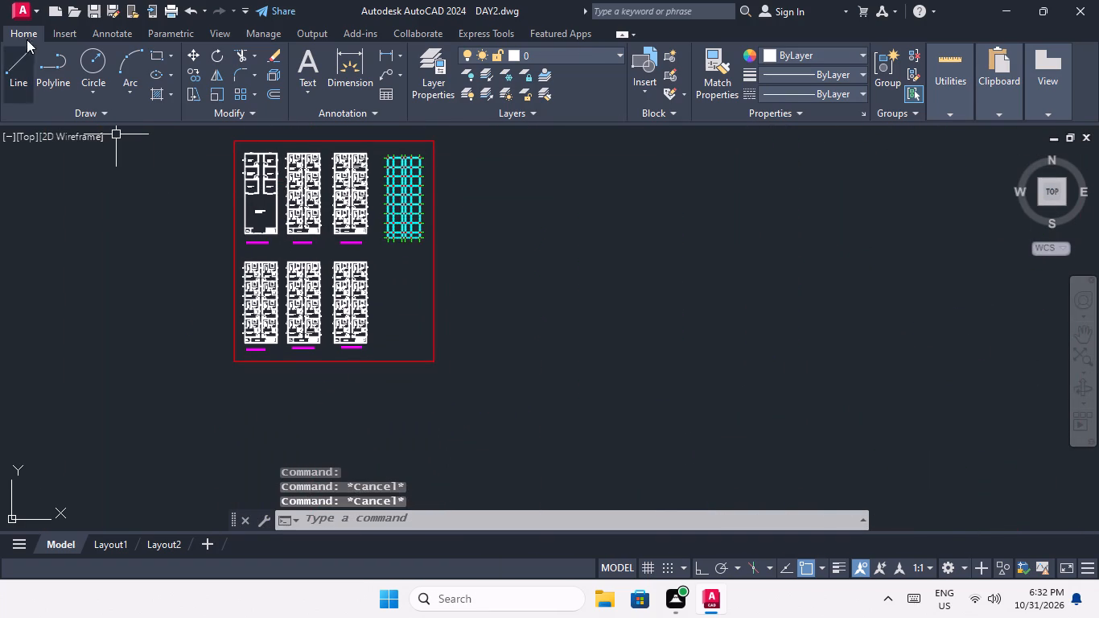
click(25, 15)
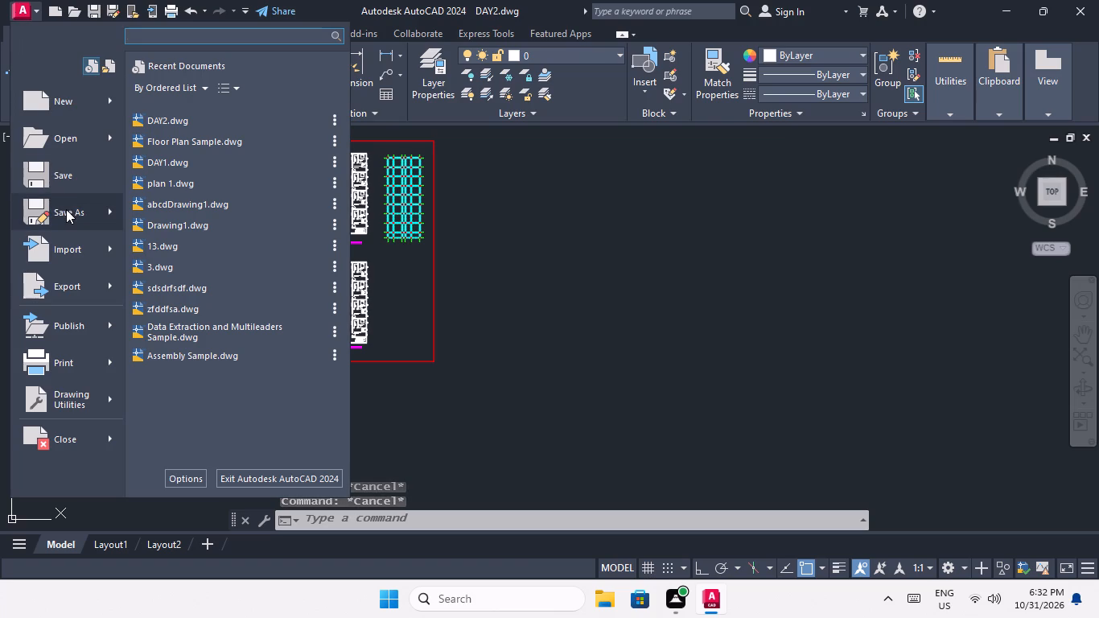
click(65, 209)
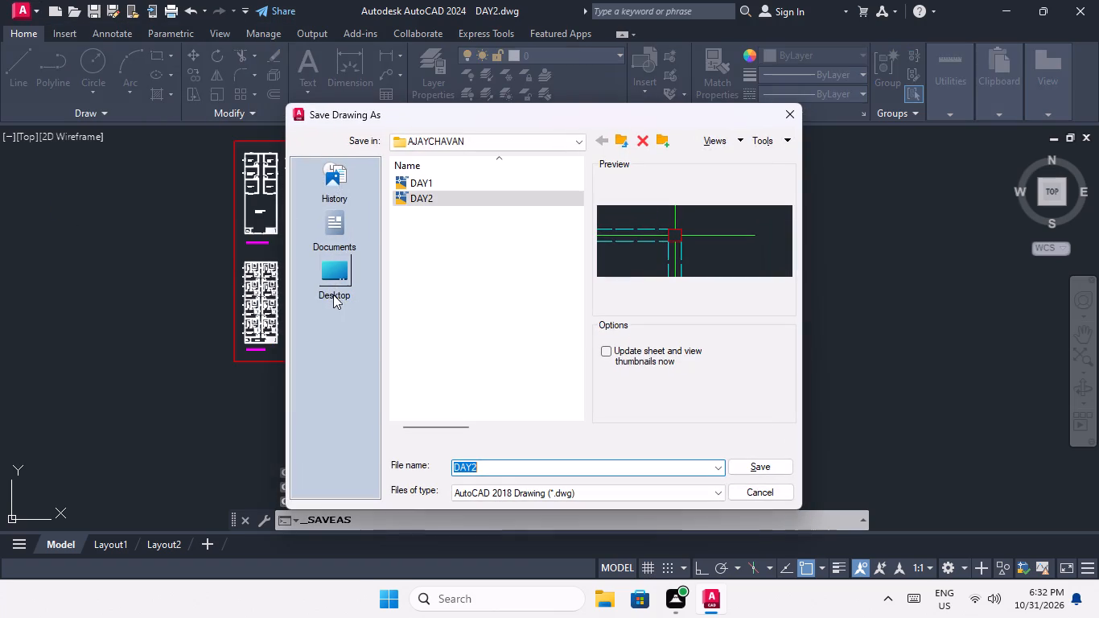
double_click(339, 282)
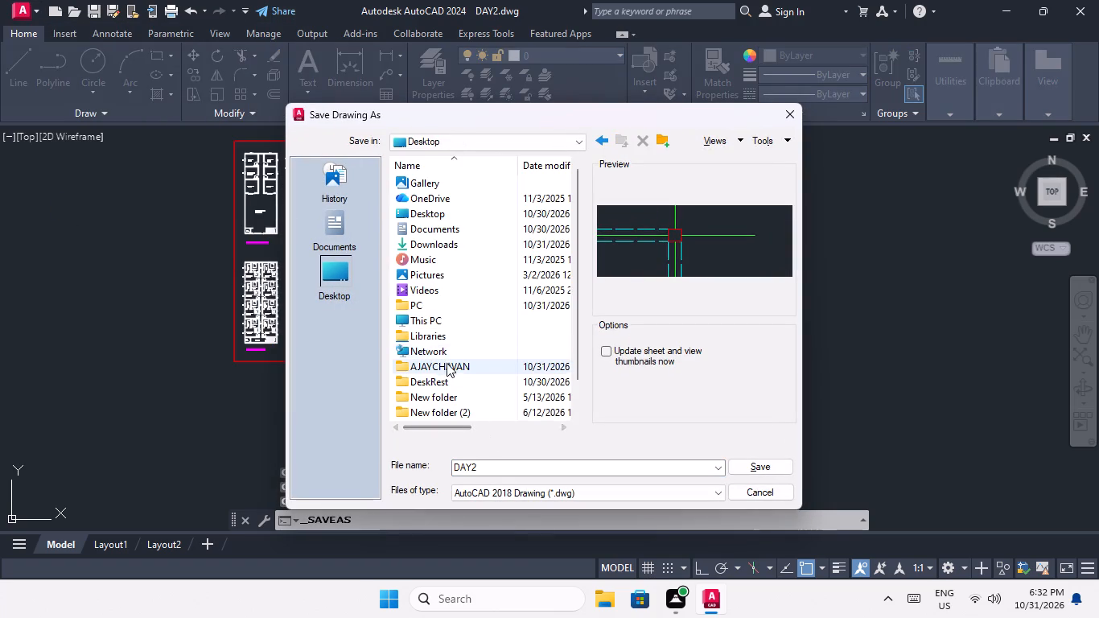
double_click(451, 365)
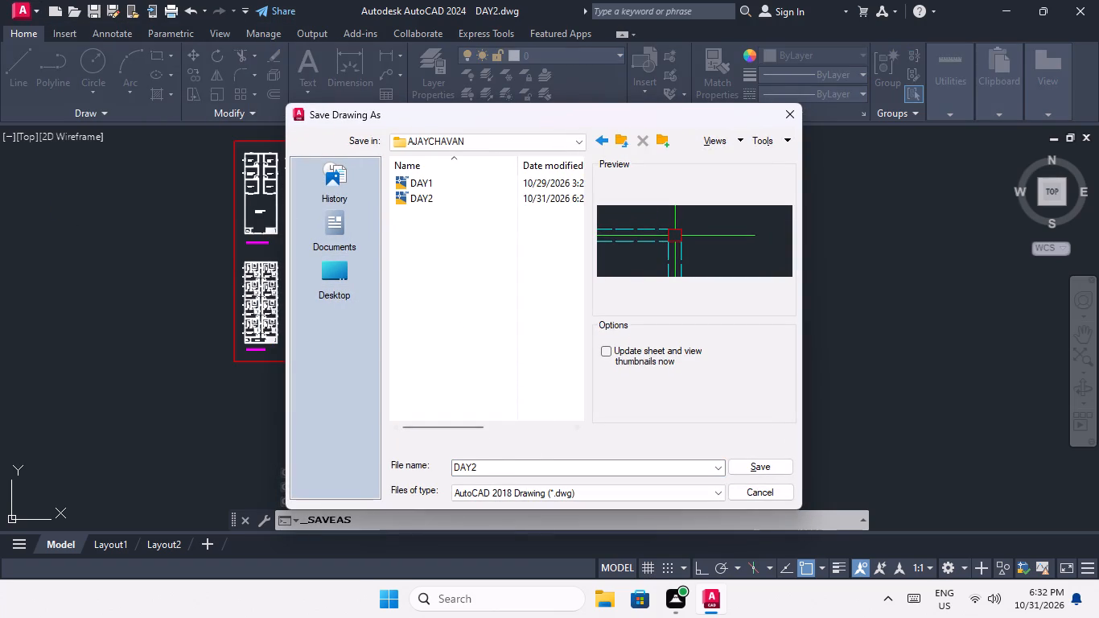
click(484, 472)
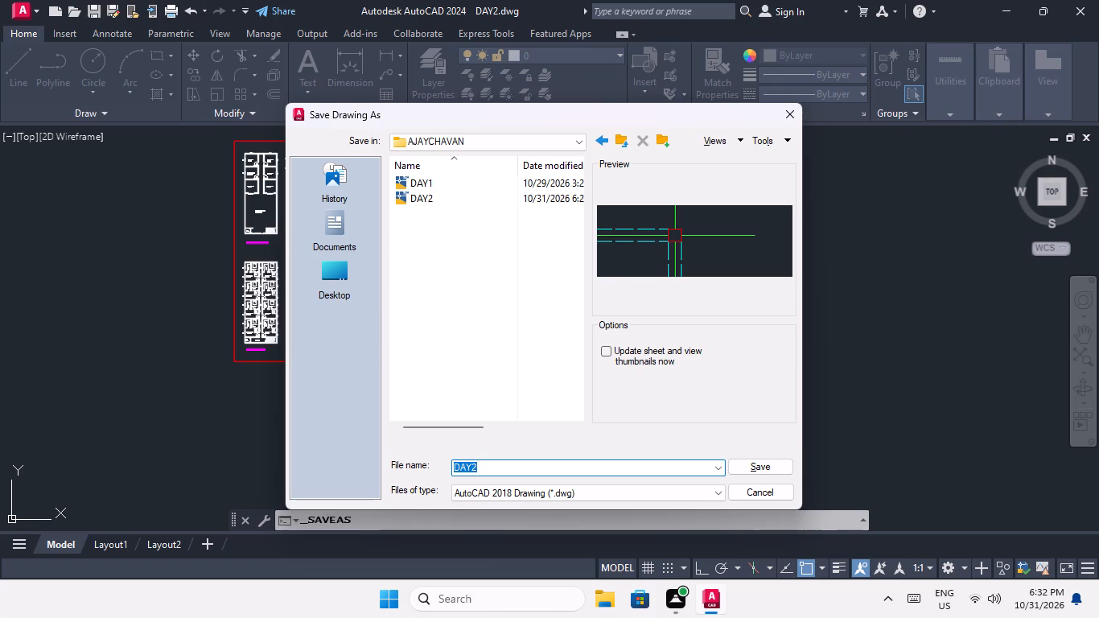
click(488, 469)
key(BackSpace)
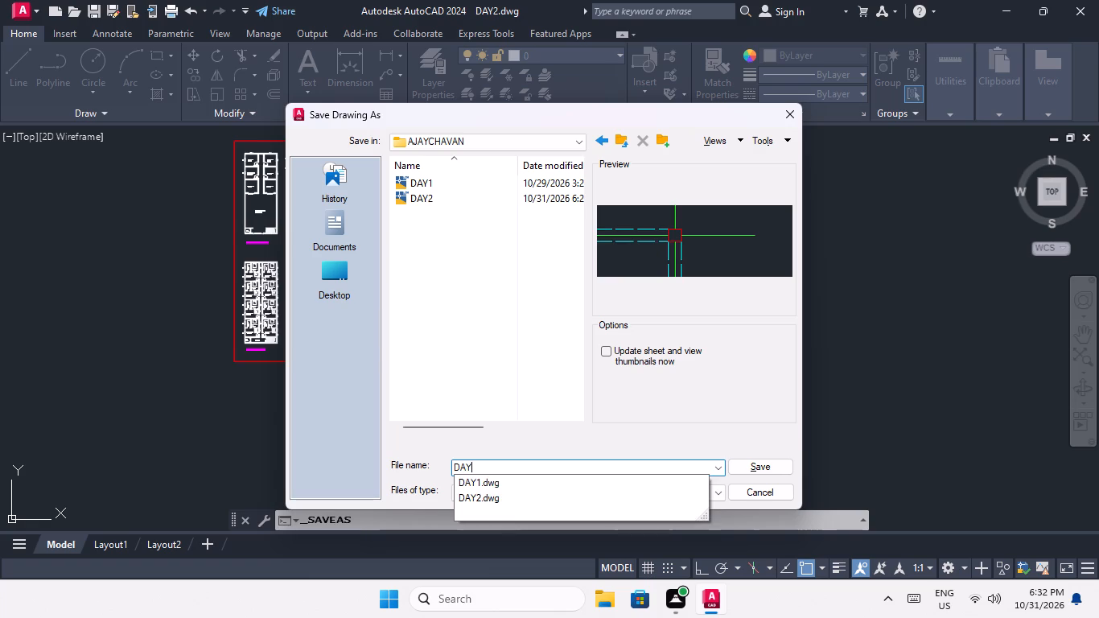
key(3)
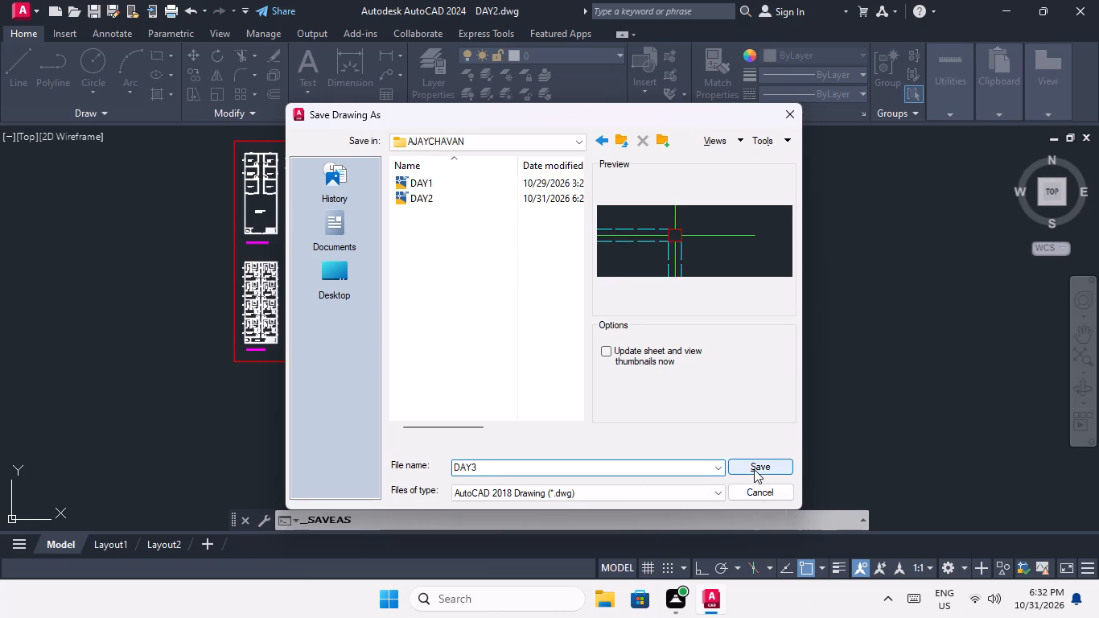
click(754, 469)
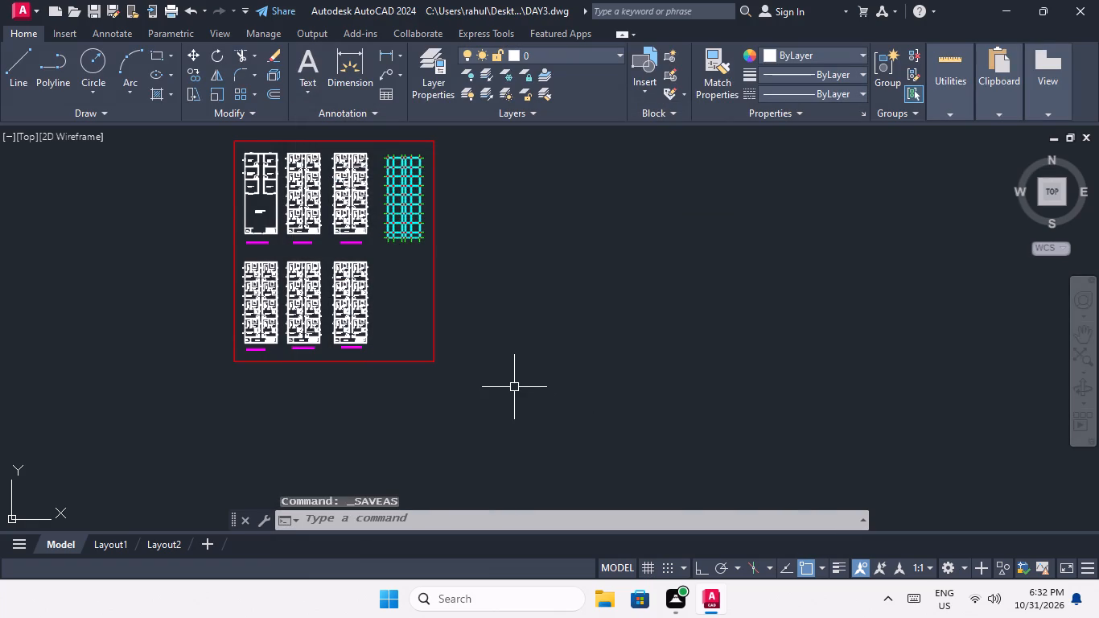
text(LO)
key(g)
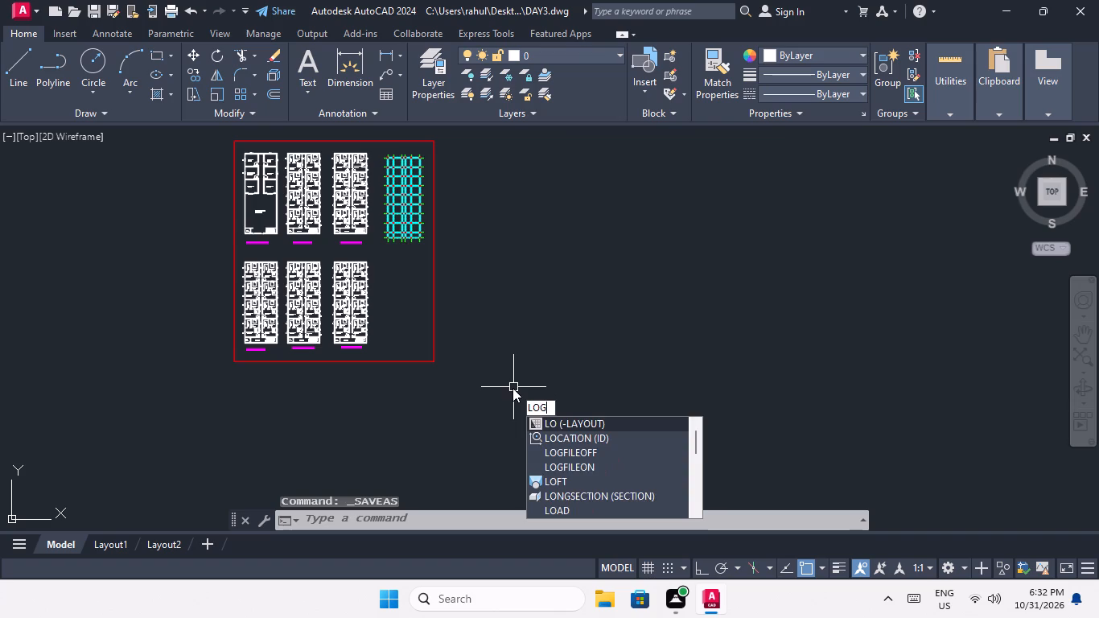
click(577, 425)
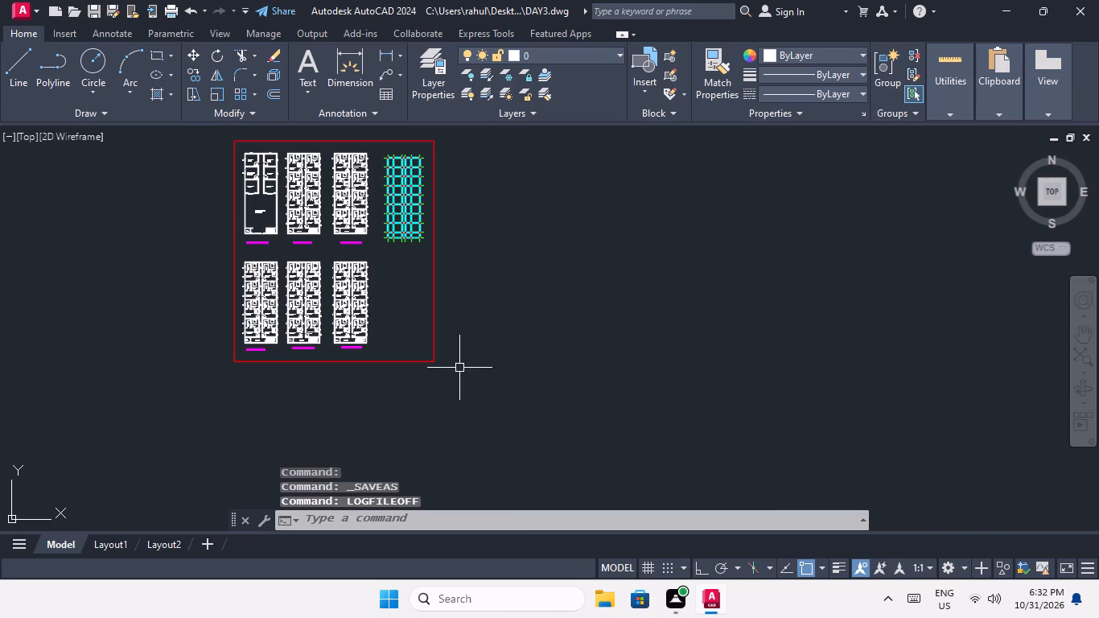
Save the drawing again as DAY3 in the same desktop folder, replacing the existing file.
click(17, 2)
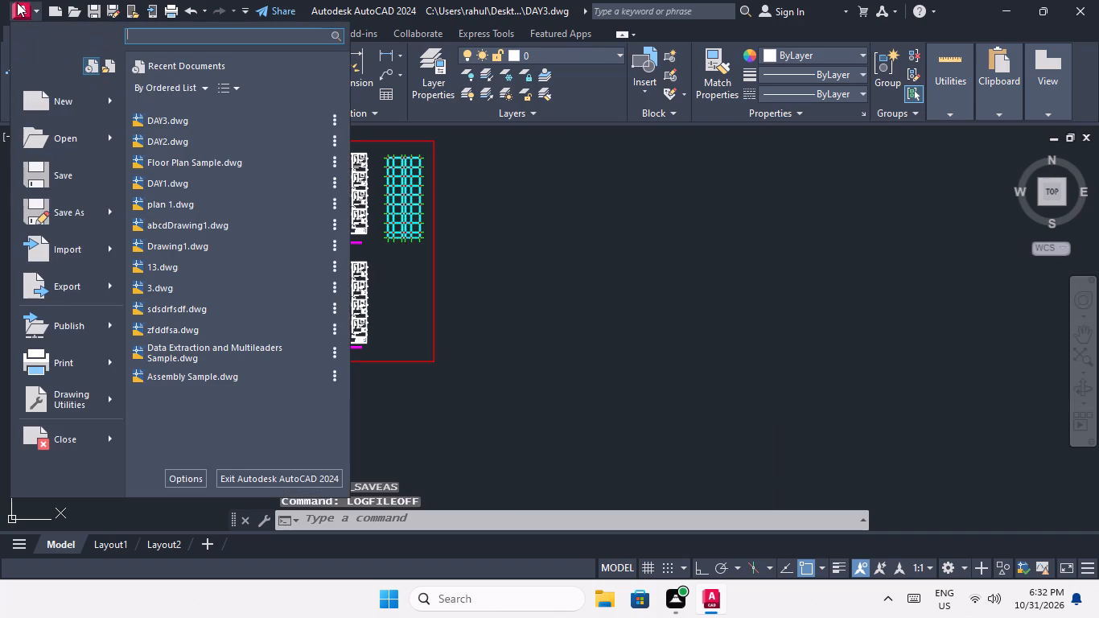
click(72, 210)
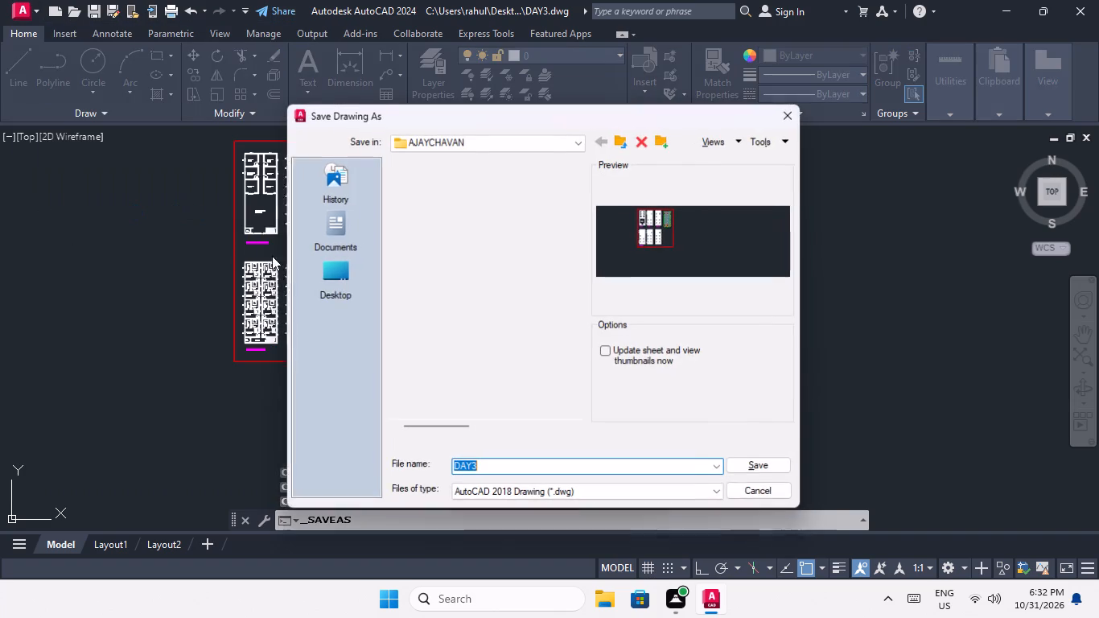
double_click(349, 278)
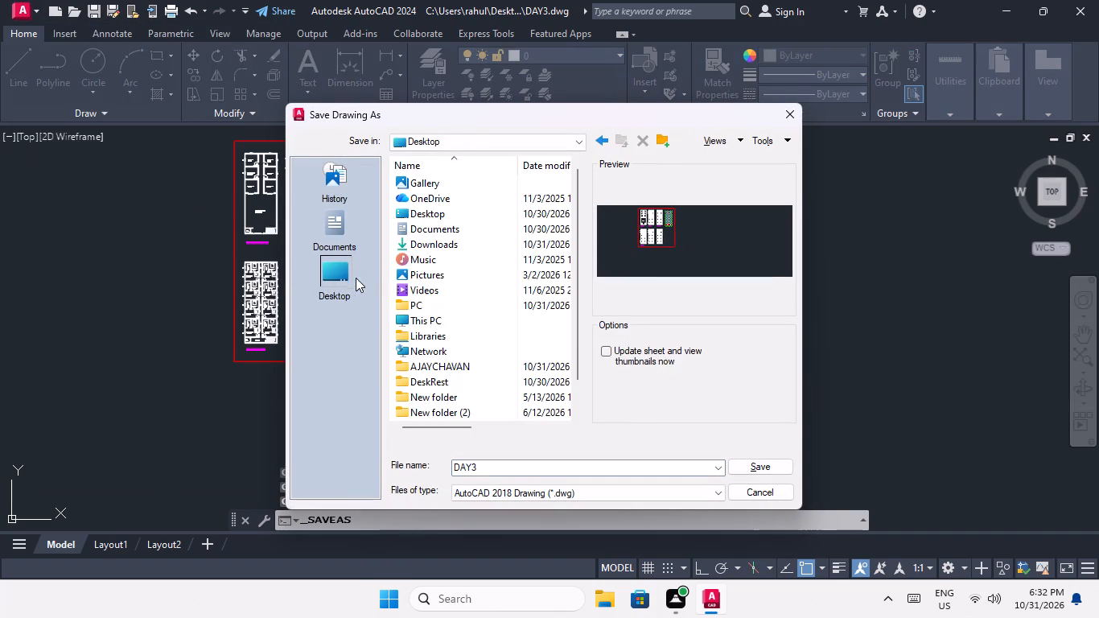
double_click(464, 367)
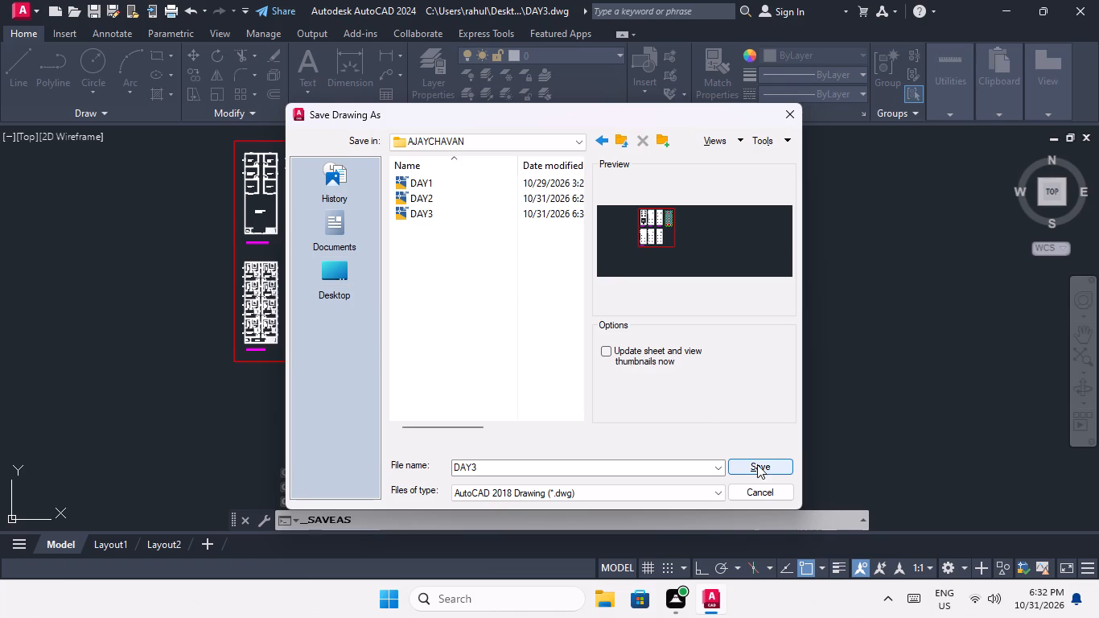
click(759, 464)
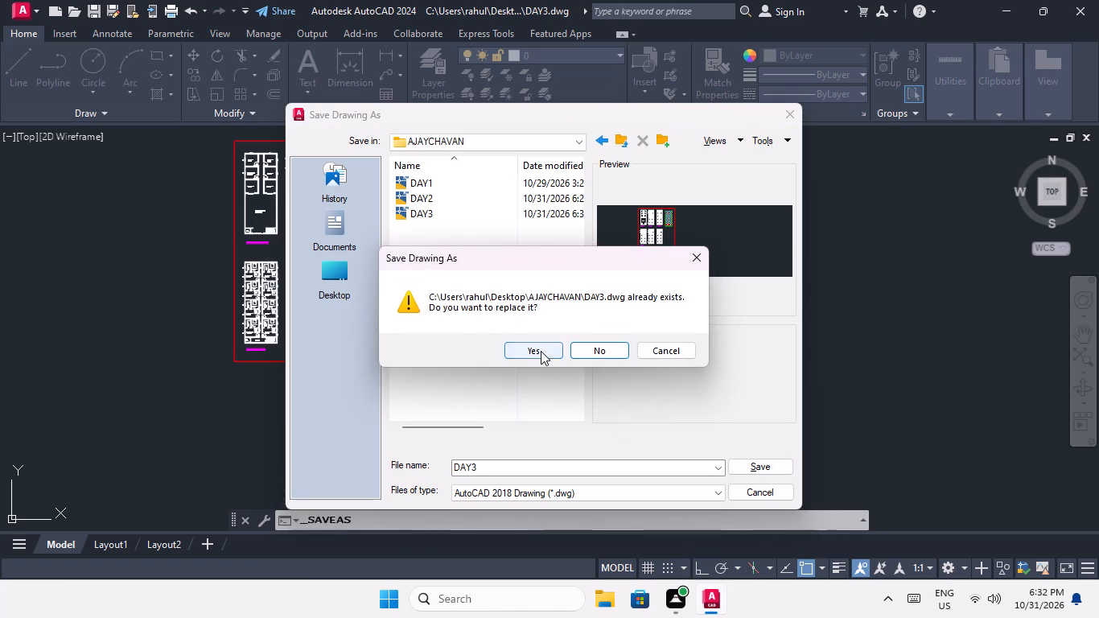
click(541, 350)
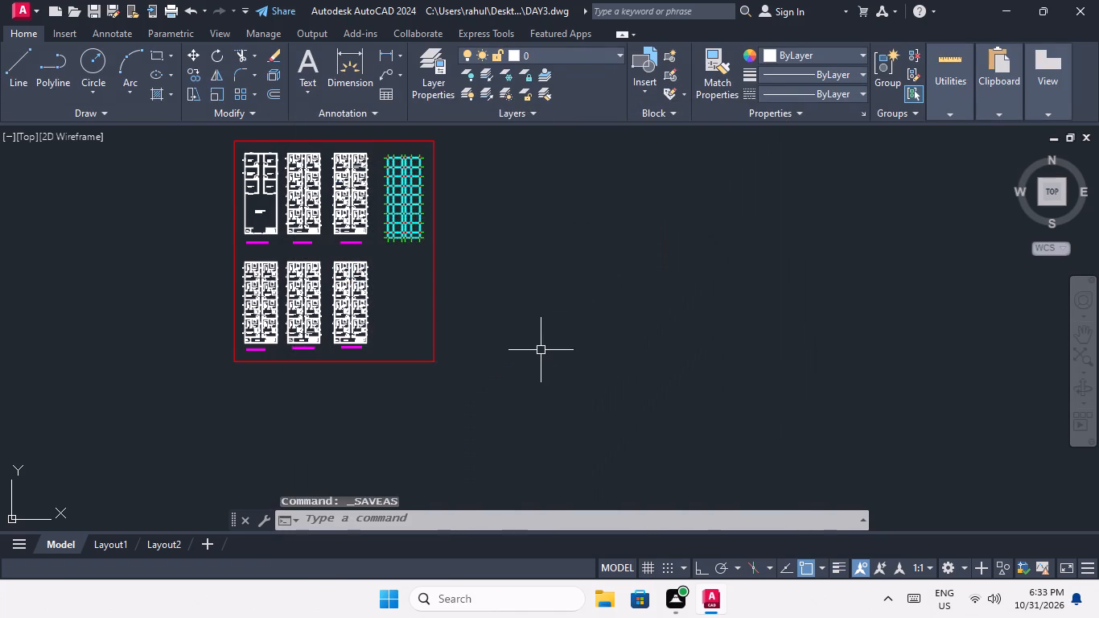
Set up a plot using the previous plot settings, with the plot window spanning opposite corners of the red border.
key(ctrl+p)
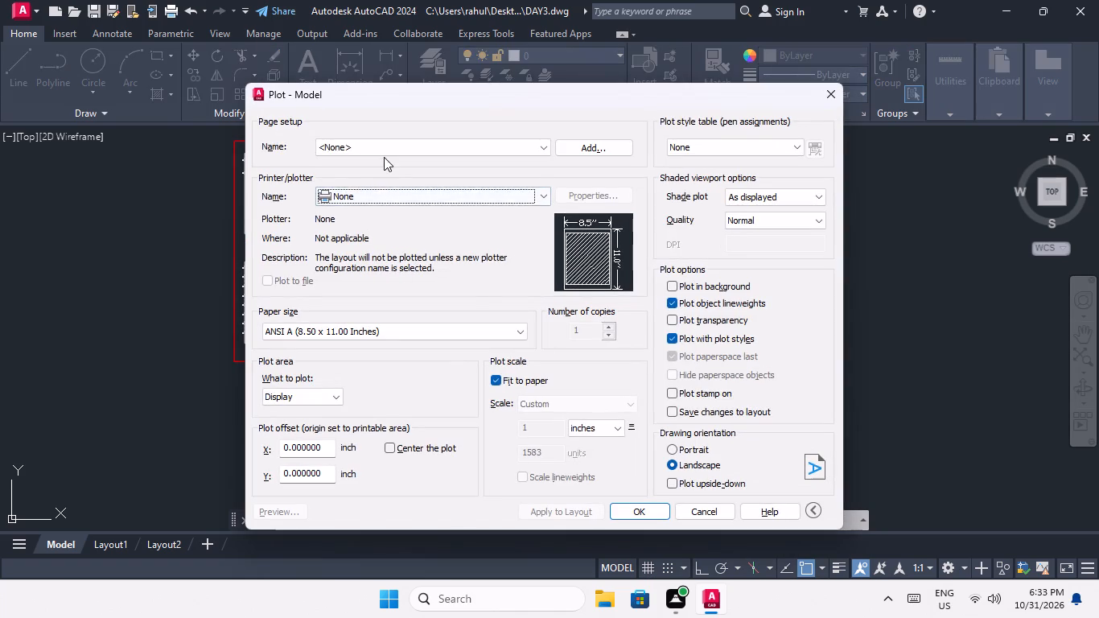
click(384, 150)
click(396, 175)
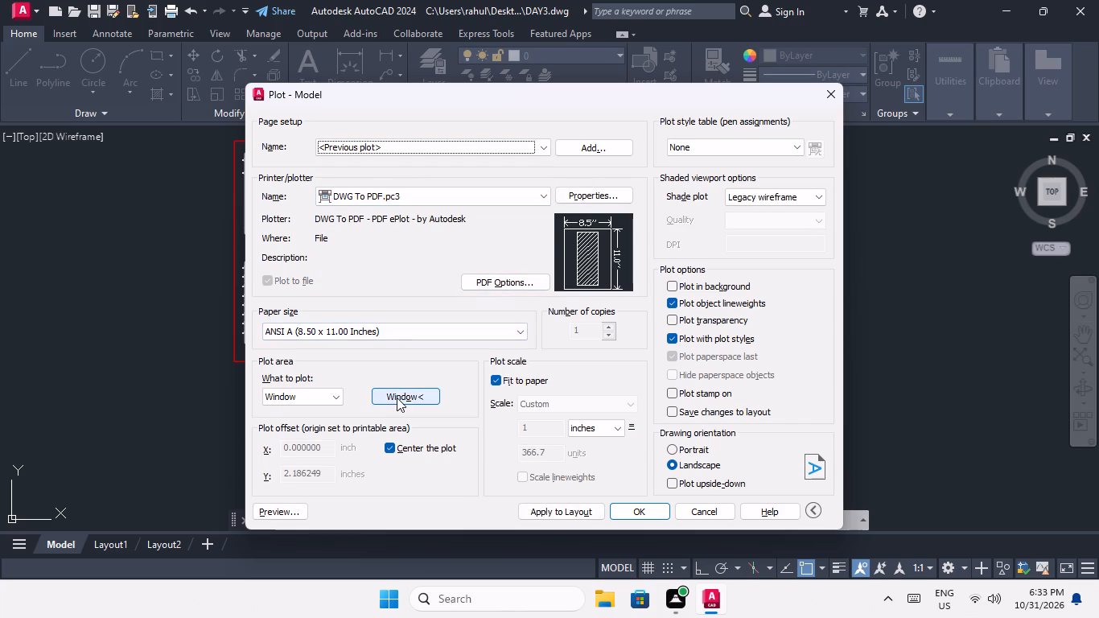
click(398, 397)
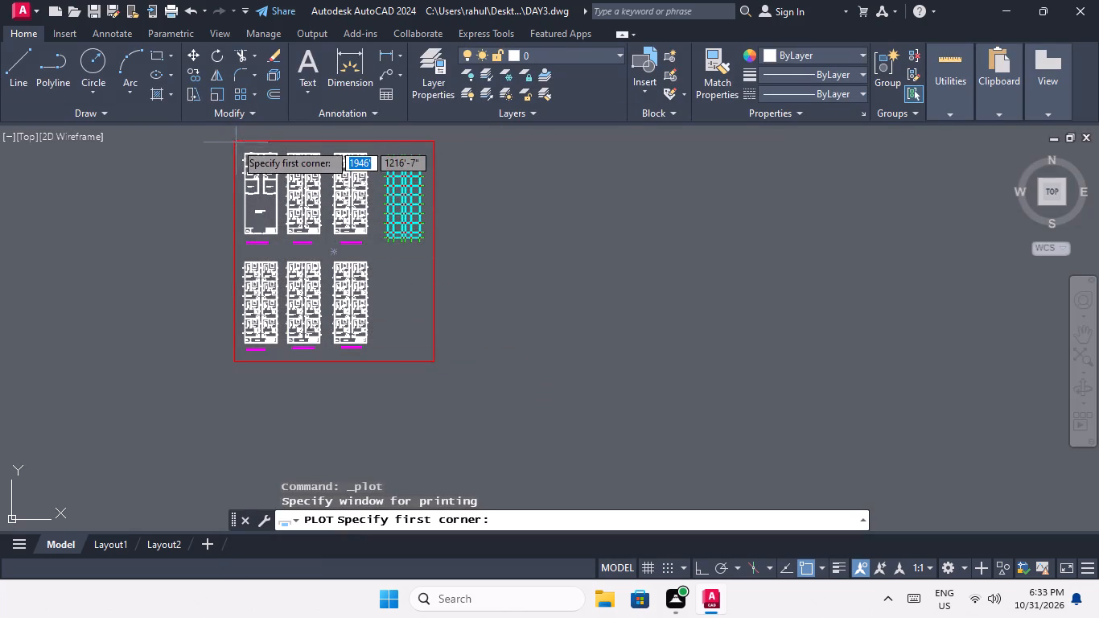
drag(233, 141, 236, 150)
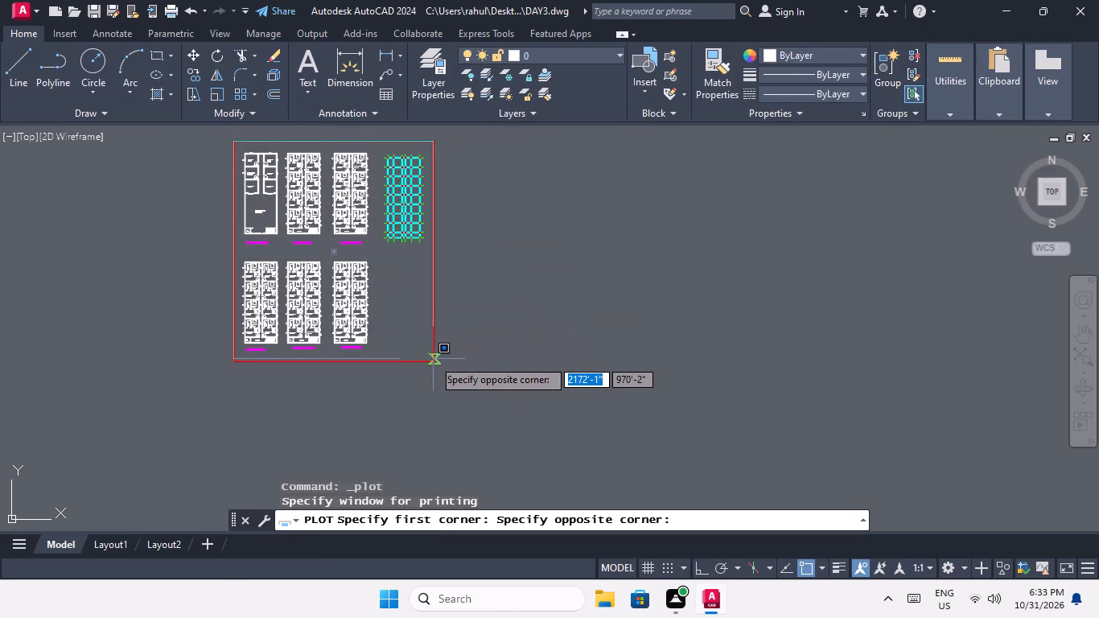
click(433, 360)
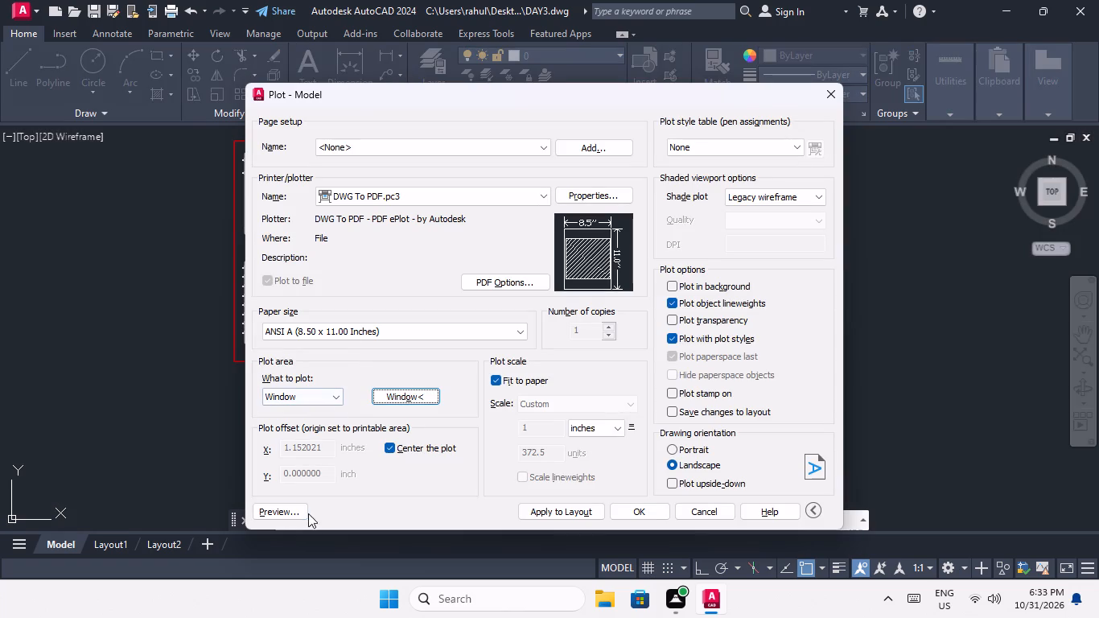
Preview the plot, output it as DAY3-Model.pdf in the drawing's desktop folder, and close the resulting PDF after viewing it.
click(288, 511)
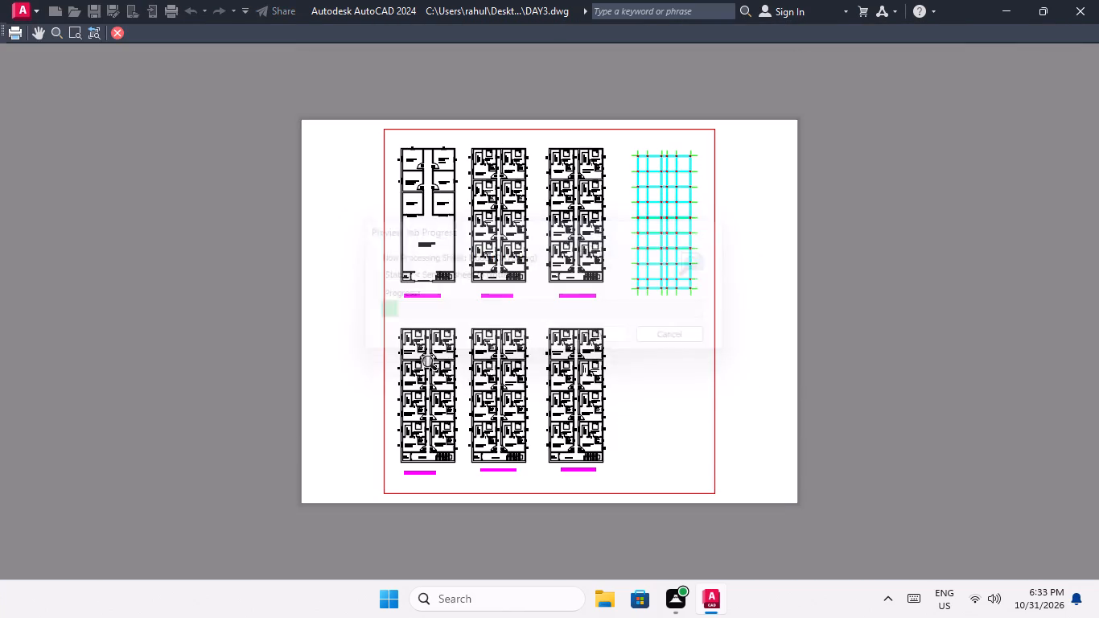
click(10, 29)
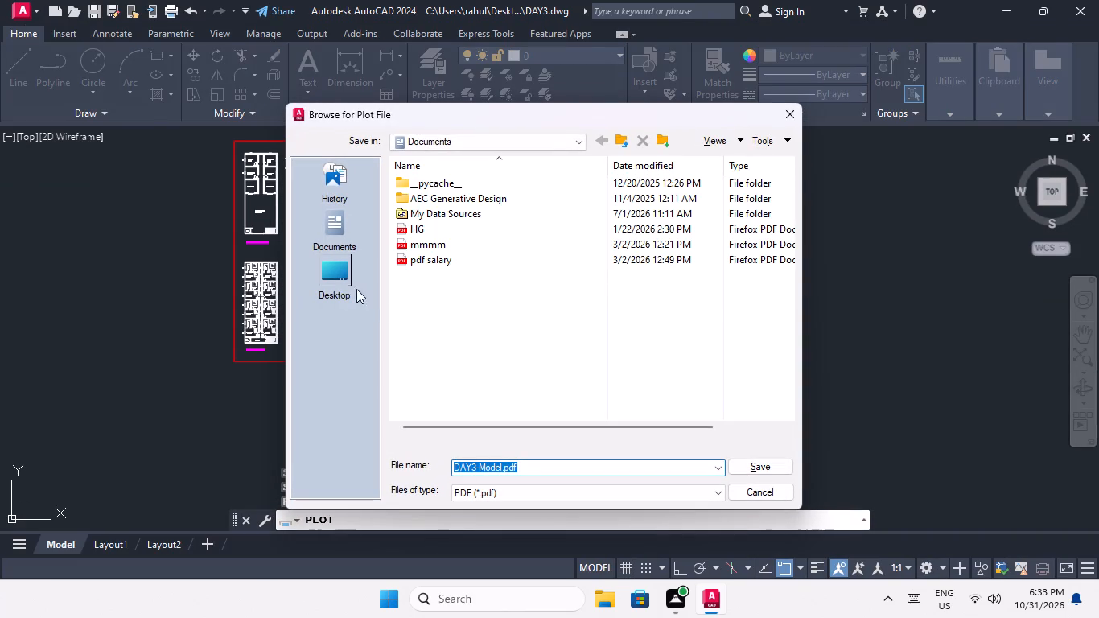
double_click(340, 282)
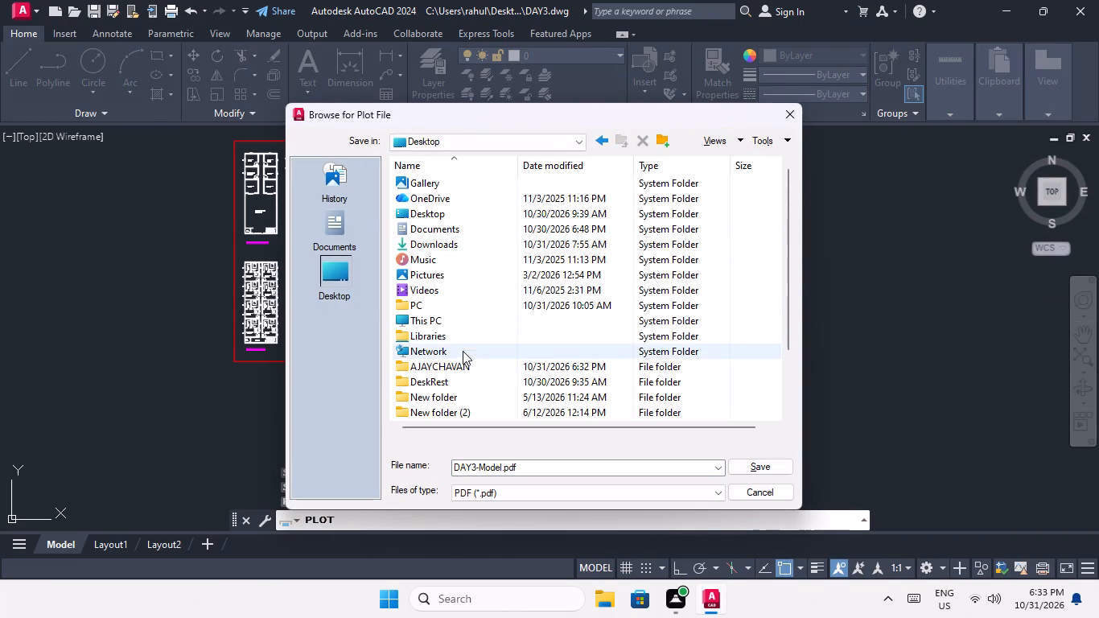
double_click(466, 365)
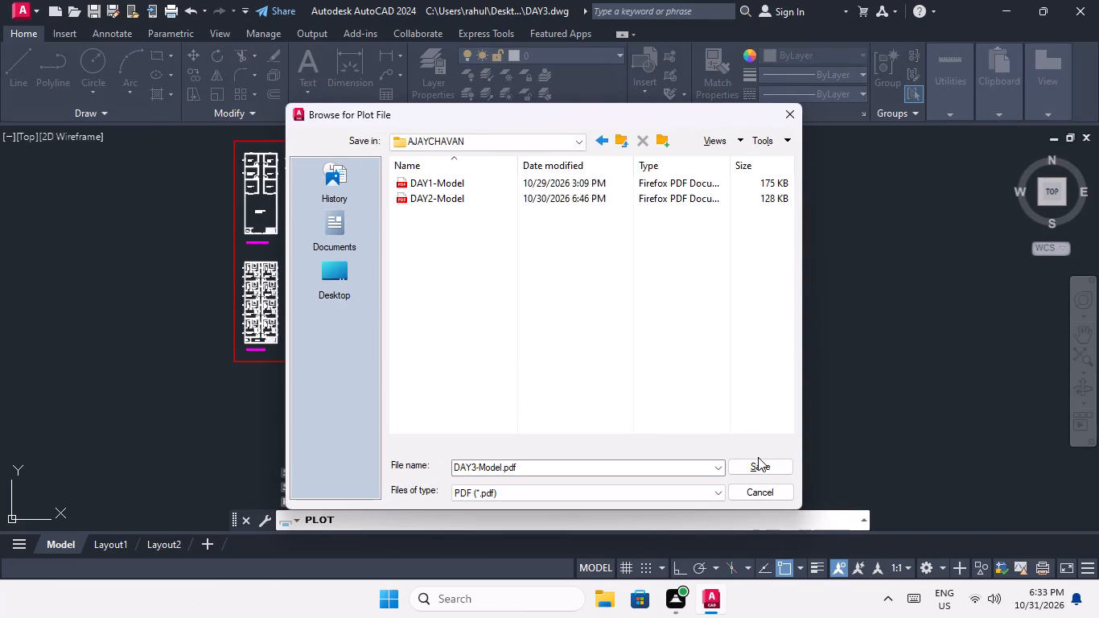
click(758, 465)
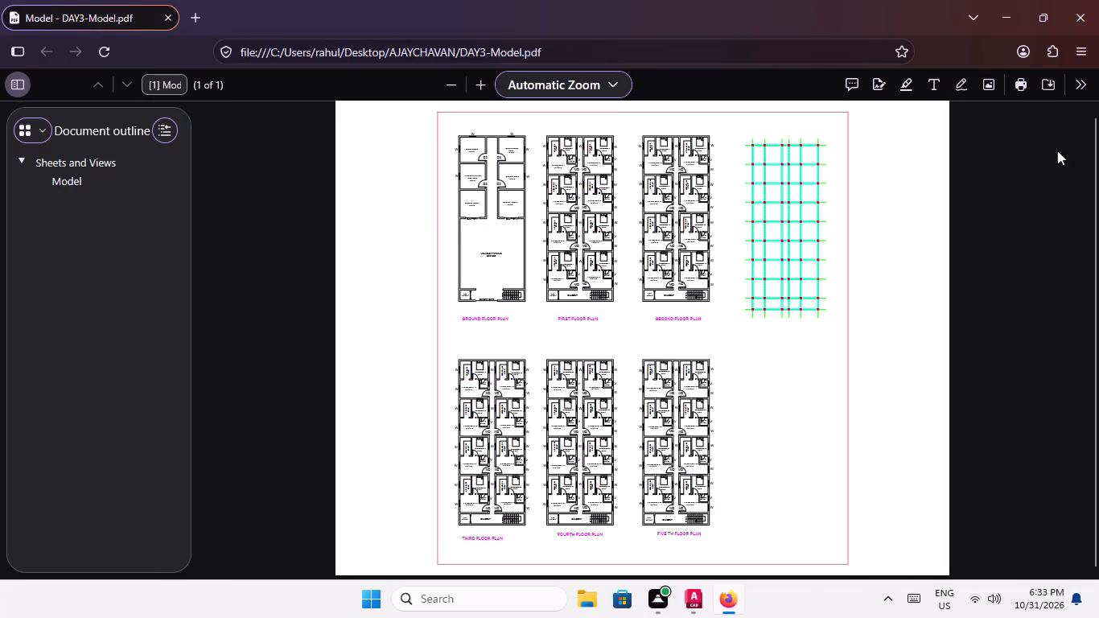
click(1075, 19)
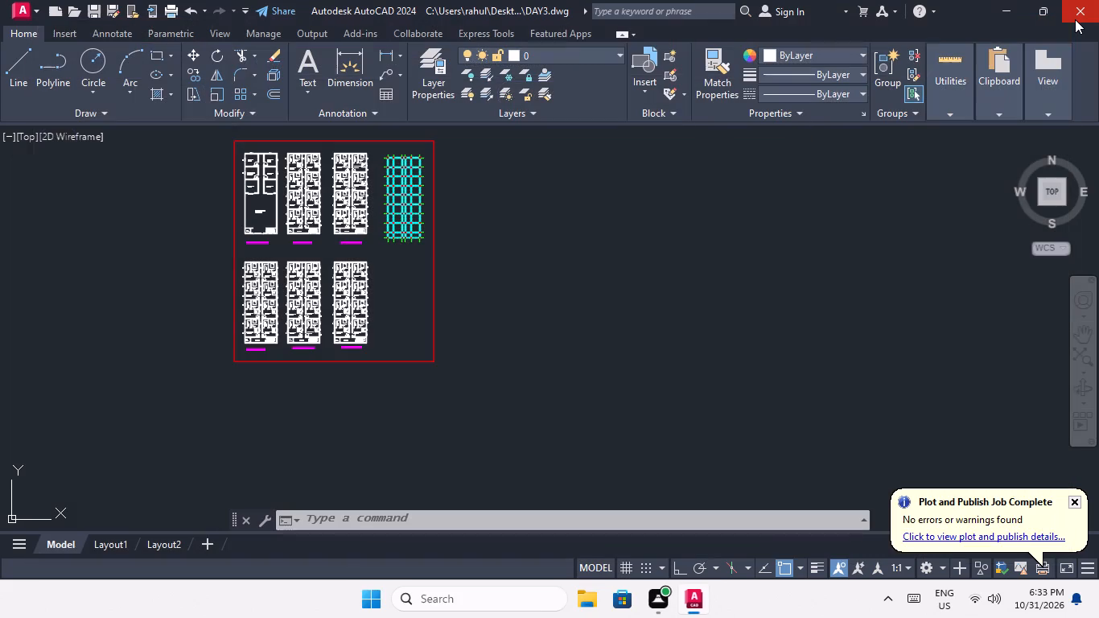